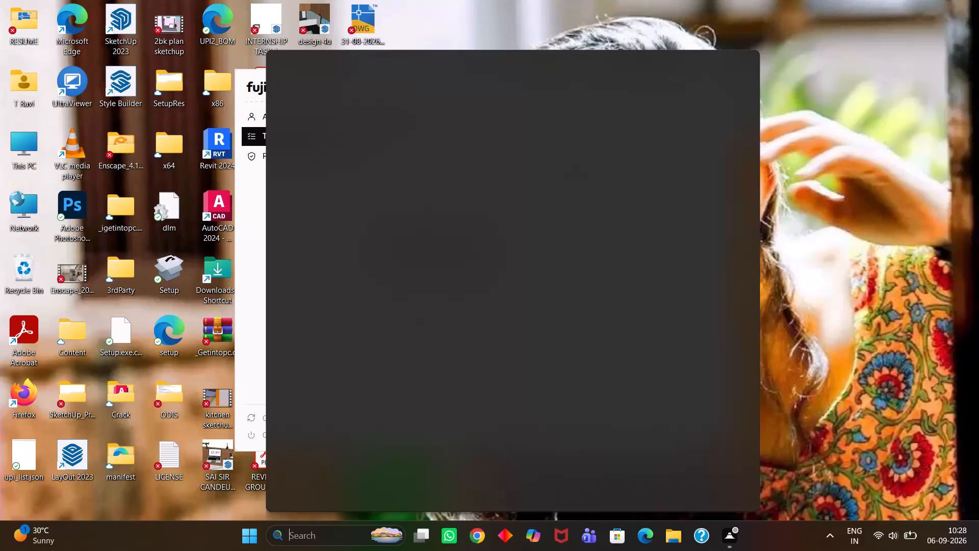
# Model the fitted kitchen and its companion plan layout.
# Launch SketchUp 2023 and create a new model from the Simple template in inches.
pyautogui.press('s')
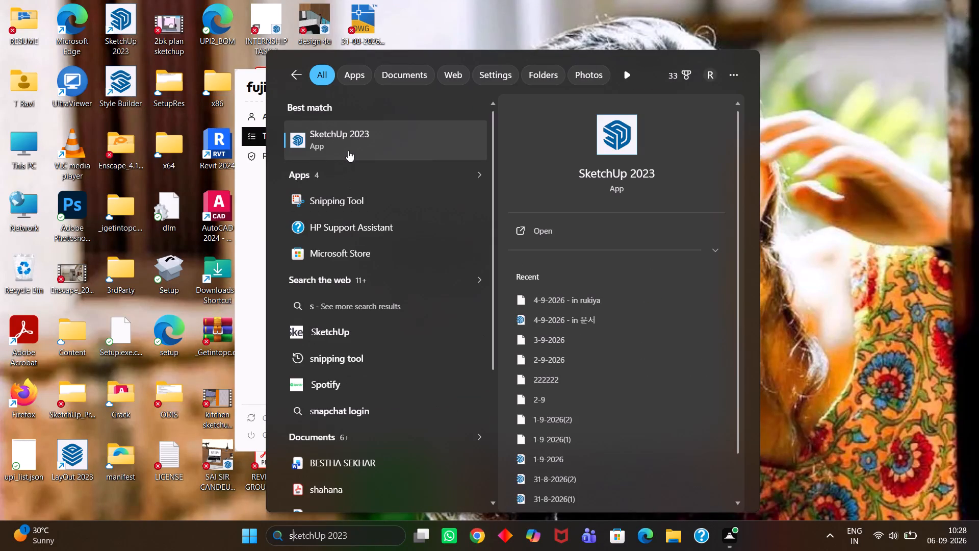
pyautogui.doubleClick(350, 149)
pyautogui.doubleClick(357, 137)
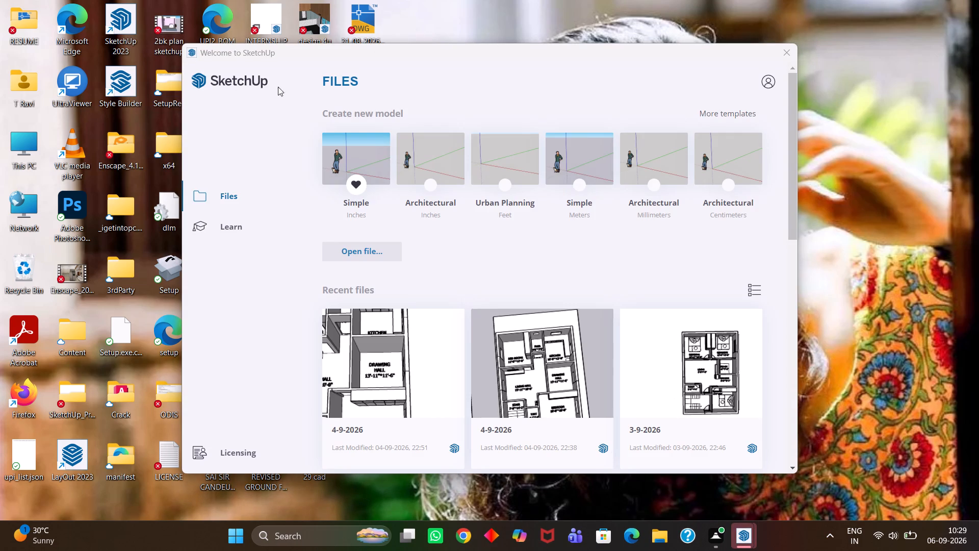
pyautogui.click(336, 157)
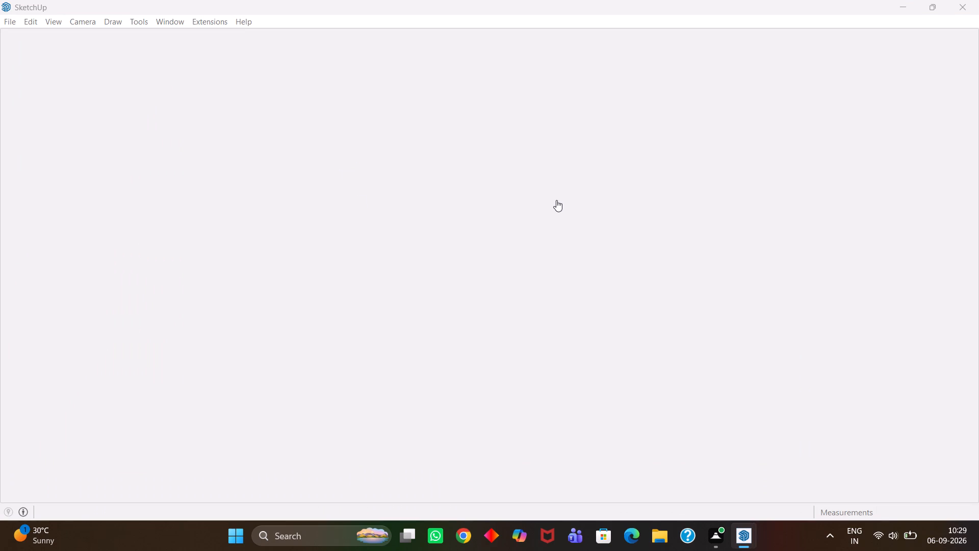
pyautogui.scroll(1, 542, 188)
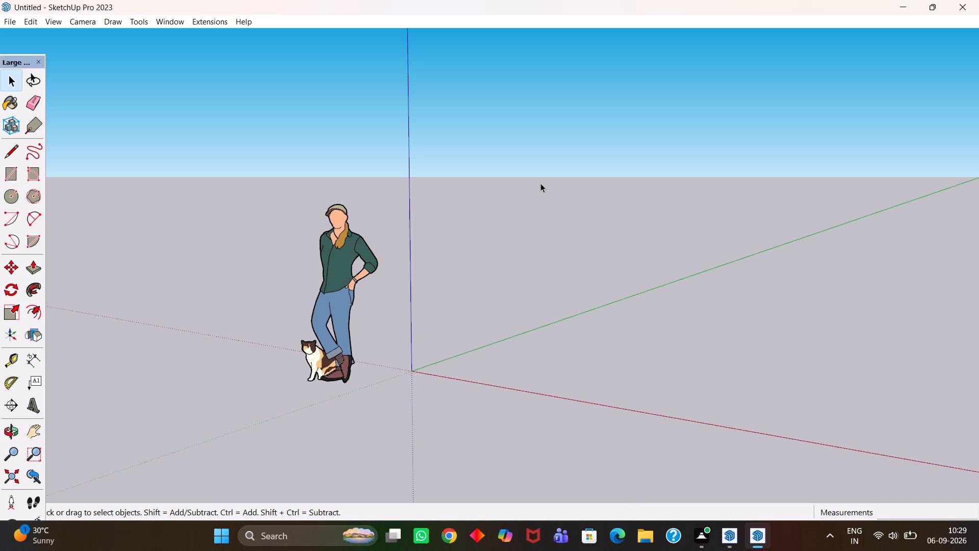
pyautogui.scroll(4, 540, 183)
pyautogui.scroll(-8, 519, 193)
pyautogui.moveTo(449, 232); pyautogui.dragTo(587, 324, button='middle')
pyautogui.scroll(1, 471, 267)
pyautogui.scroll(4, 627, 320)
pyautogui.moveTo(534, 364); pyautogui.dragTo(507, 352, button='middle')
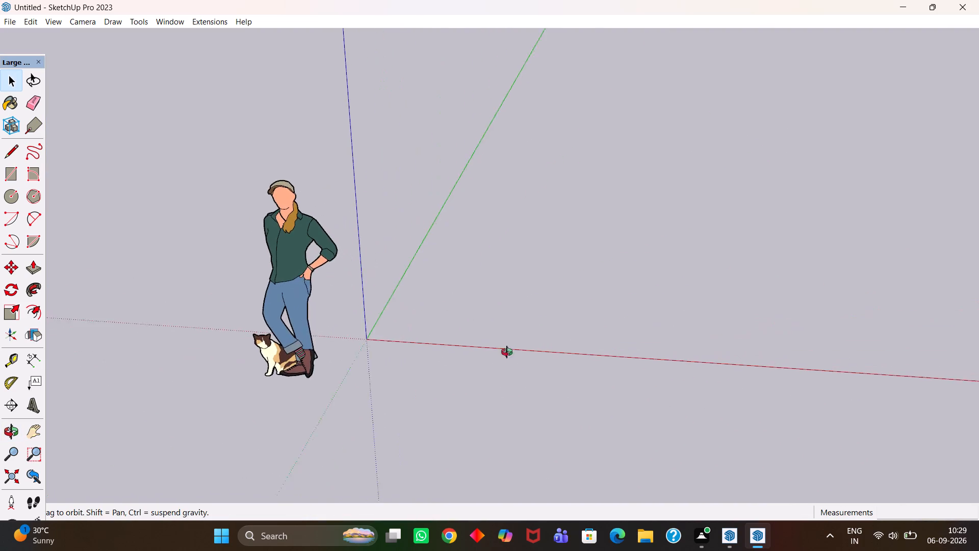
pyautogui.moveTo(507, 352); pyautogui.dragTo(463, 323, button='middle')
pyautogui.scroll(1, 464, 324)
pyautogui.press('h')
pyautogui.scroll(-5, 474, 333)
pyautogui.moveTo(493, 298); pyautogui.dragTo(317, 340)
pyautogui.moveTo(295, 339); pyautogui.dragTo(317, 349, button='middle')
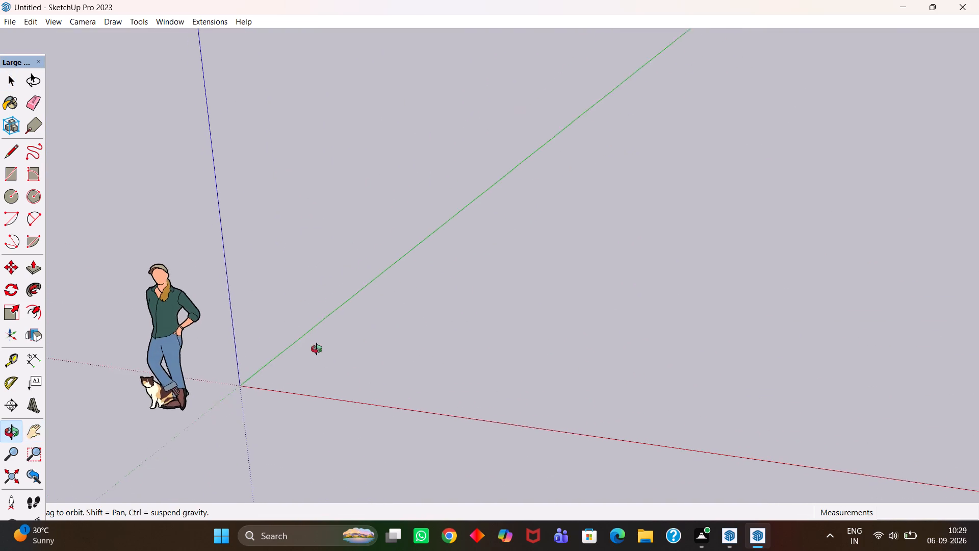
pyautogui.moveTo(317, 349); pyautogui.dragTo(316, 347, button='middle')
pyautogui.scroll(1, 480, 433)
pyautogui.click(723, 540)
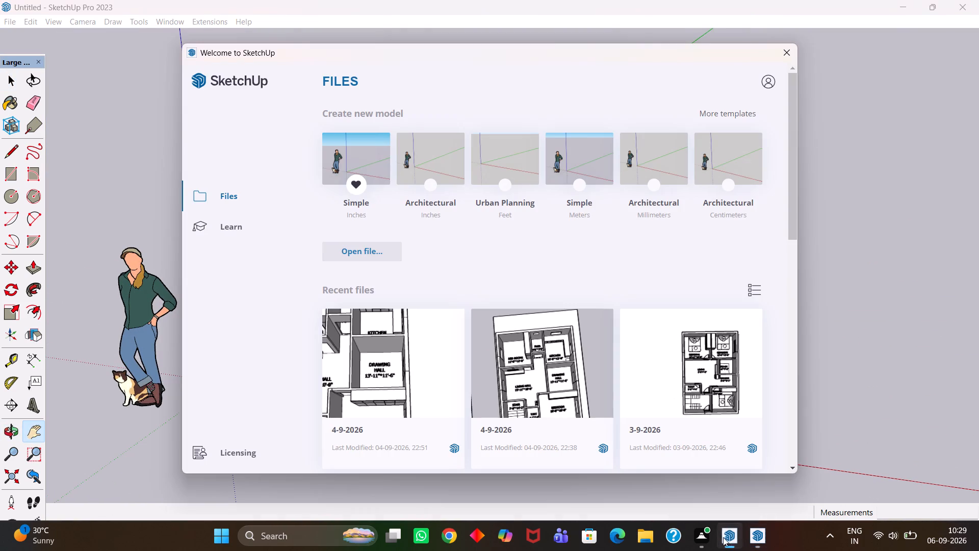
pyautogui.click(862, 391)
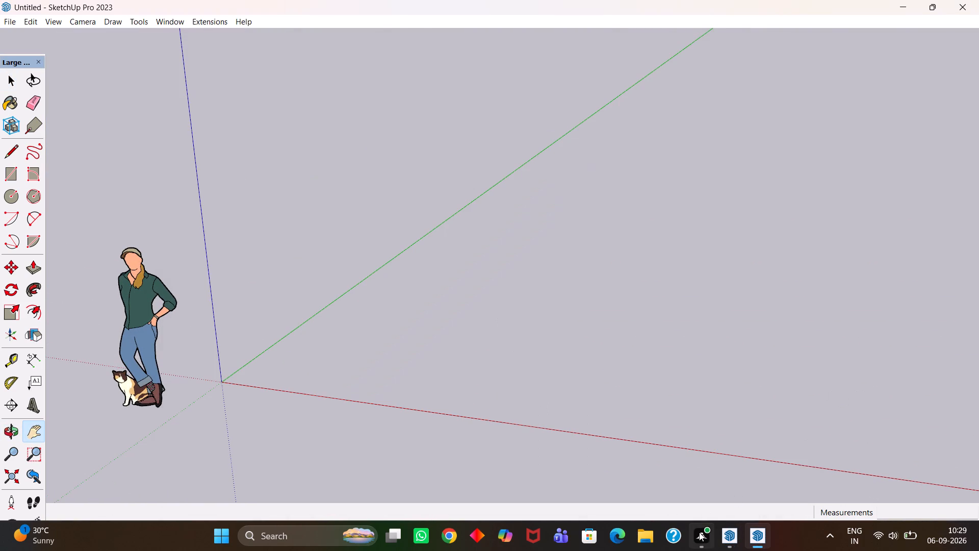
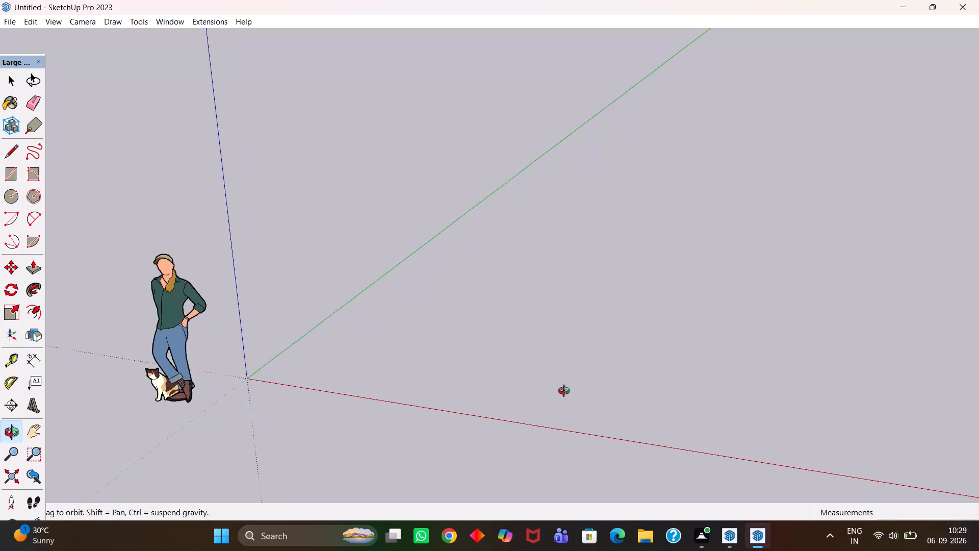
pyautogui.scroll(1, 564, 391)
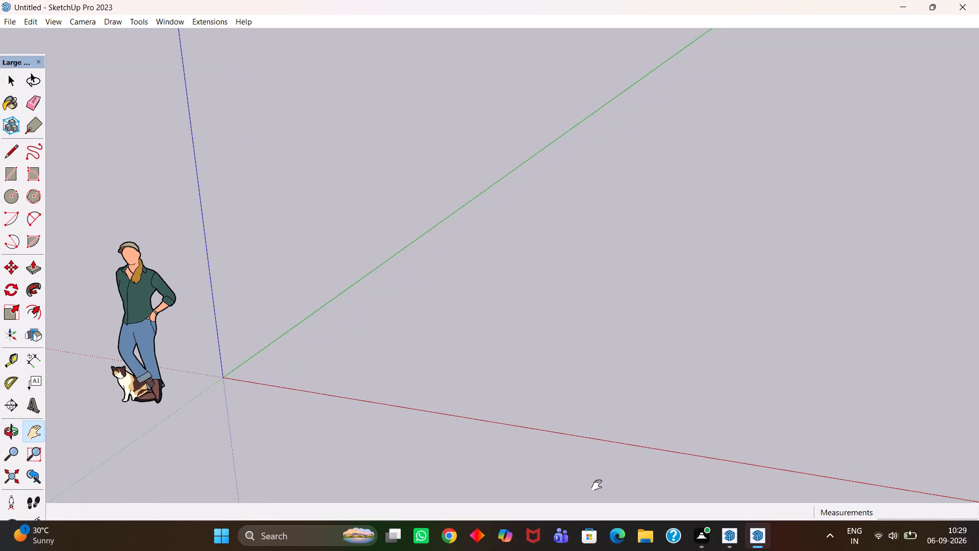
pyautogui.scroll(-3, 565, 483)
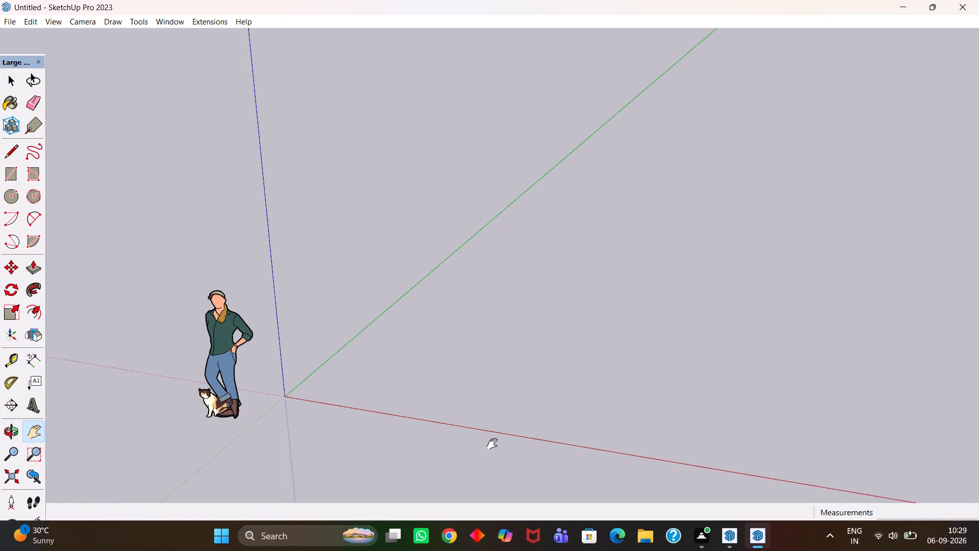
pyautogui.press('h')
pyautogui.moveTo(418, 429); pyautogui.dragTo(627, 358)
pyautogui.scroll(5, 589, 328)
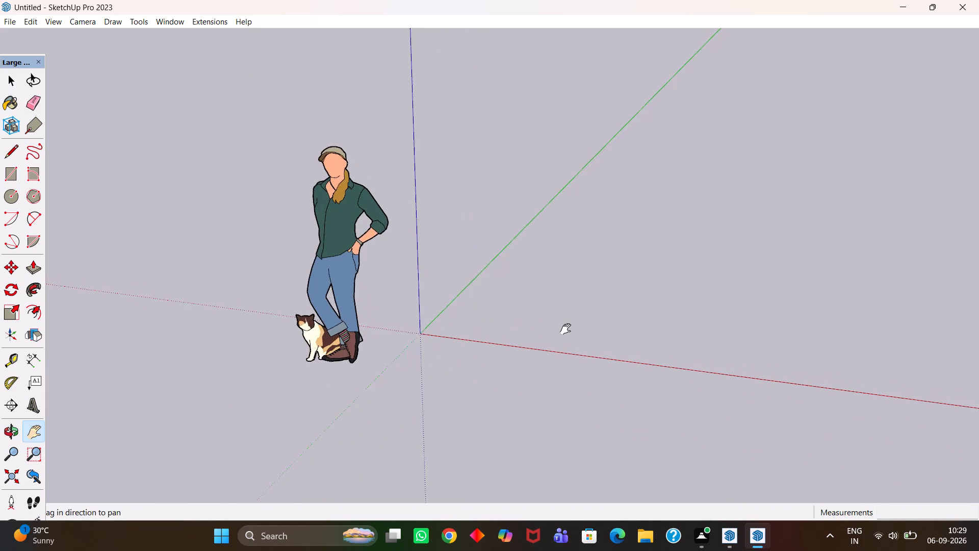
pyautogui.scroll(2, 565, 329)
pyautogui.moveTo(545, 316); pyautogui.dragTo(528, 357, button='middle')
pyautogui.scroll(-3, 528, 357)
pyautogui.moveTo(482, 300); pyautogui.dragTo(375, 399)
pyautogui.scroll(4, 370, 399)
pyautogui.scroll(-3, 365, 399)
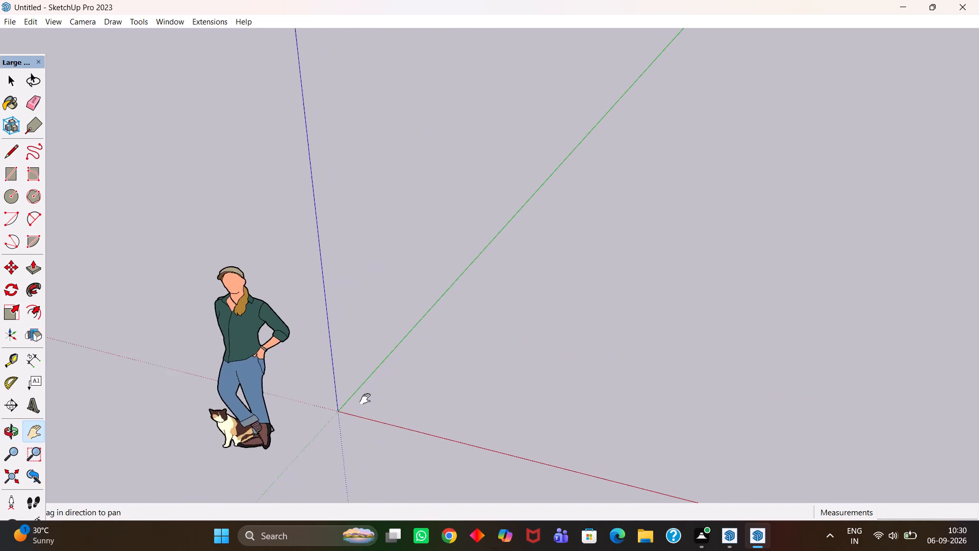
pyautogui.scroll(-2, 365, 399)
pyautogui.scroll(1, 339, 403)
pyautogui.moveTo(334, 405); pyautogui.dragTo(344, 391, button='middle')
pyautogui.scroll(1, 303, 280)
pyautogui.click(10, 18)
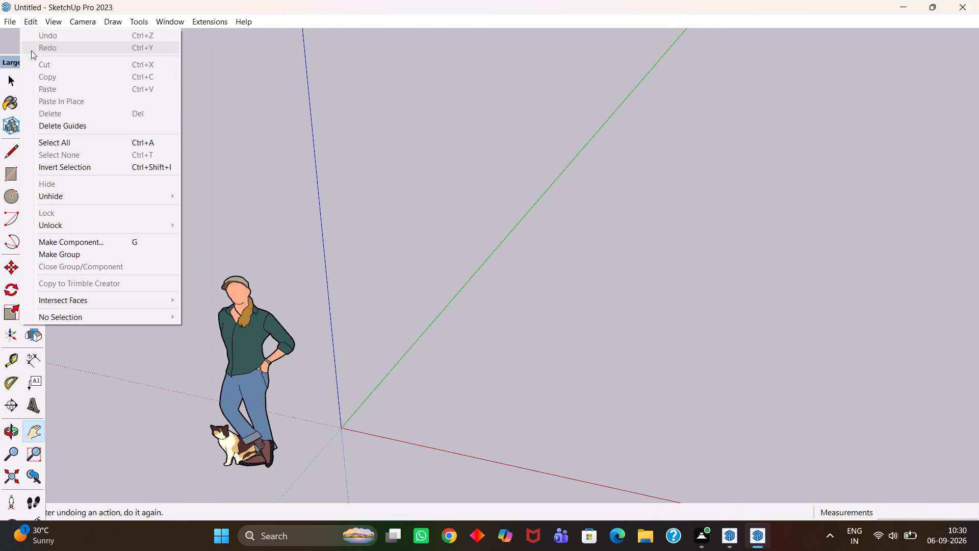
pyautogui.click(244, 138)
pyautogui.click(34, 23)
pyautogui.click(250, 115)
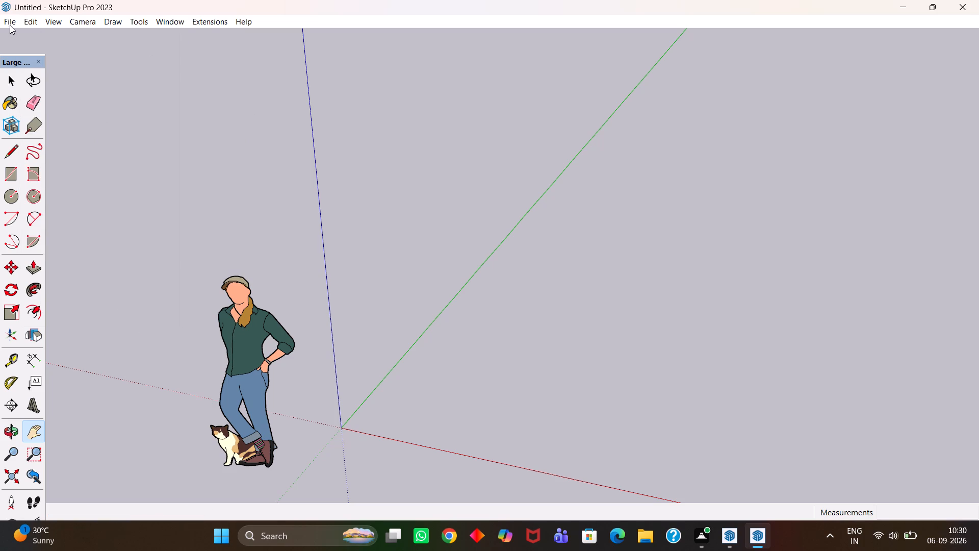
# Browse the DWG and SketchUp files in the rukiya folder for an import, closing the Import dialog without importing.
pyautogui.click(9, 23)
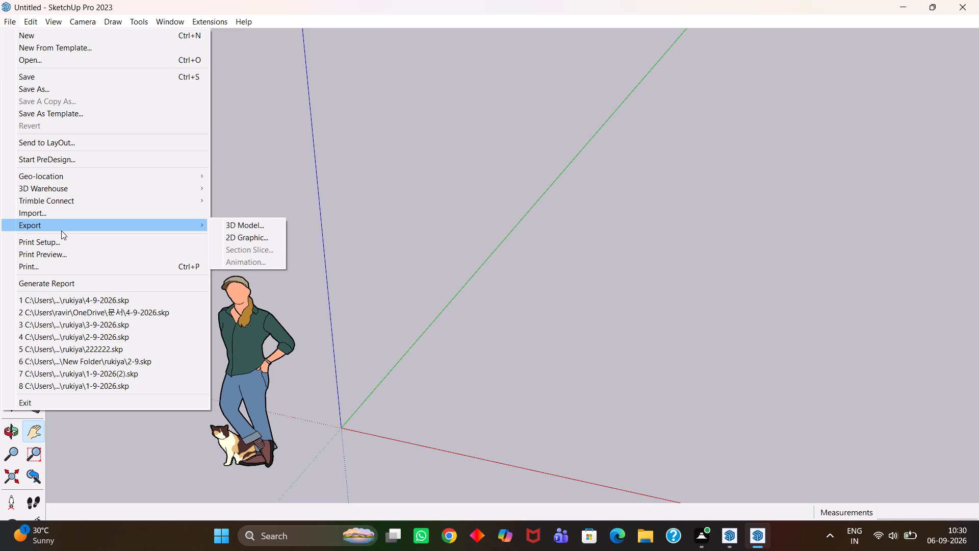
pyautogui.scroll(1, 60, 233)
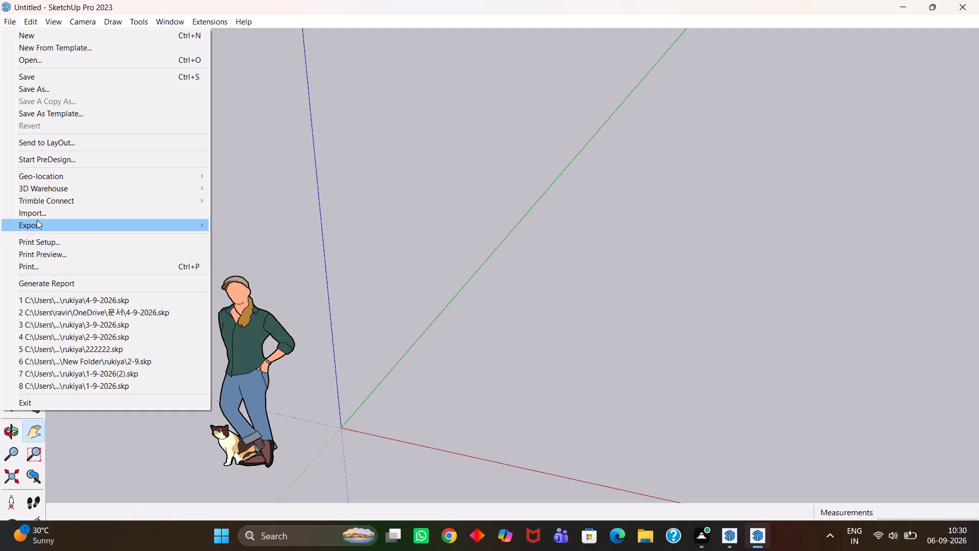
pyautogui.click(37, 214)
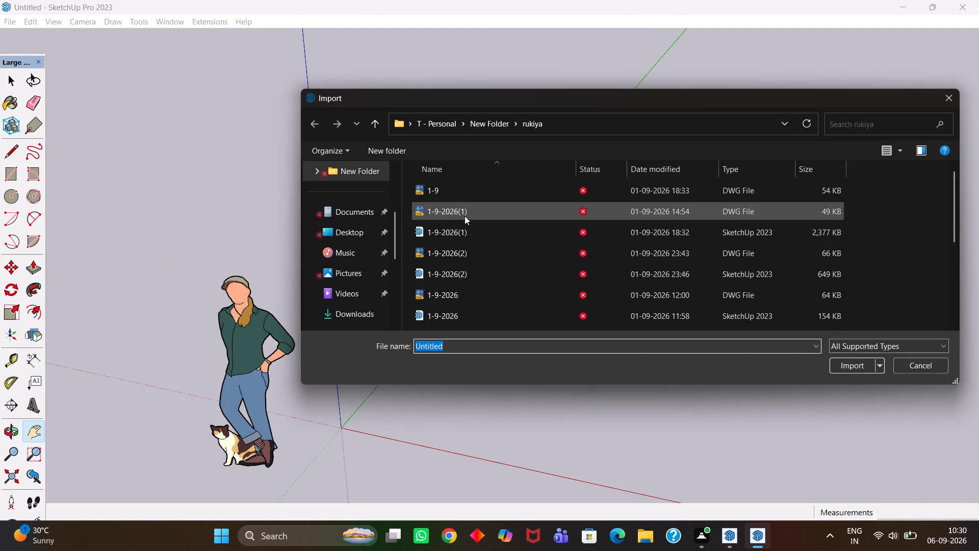
pyautogui.scroll(-4, 465, 216)
pyautogui.scroll(2, 465, 229)
pyautogui.scroll(-3, 465, 229)
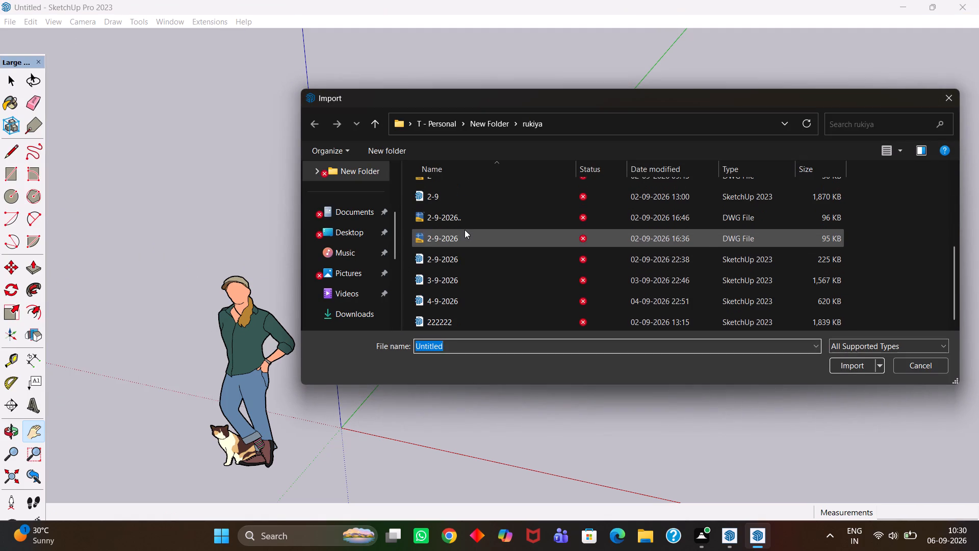
pyautogui.scroll(-9, 465, 230)
pyautogui.scroll(1, 460, 262)
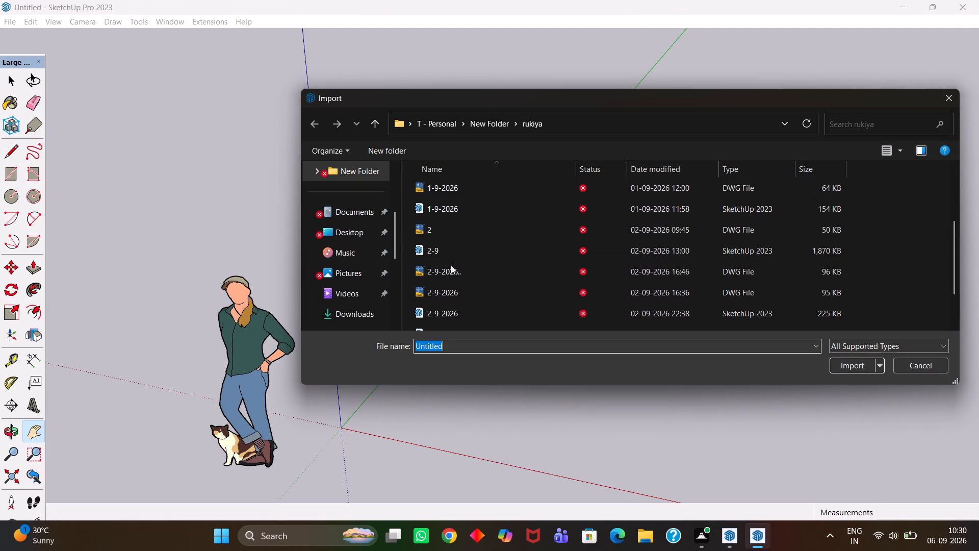
pyautogui.scroll(-15, 442, 264)
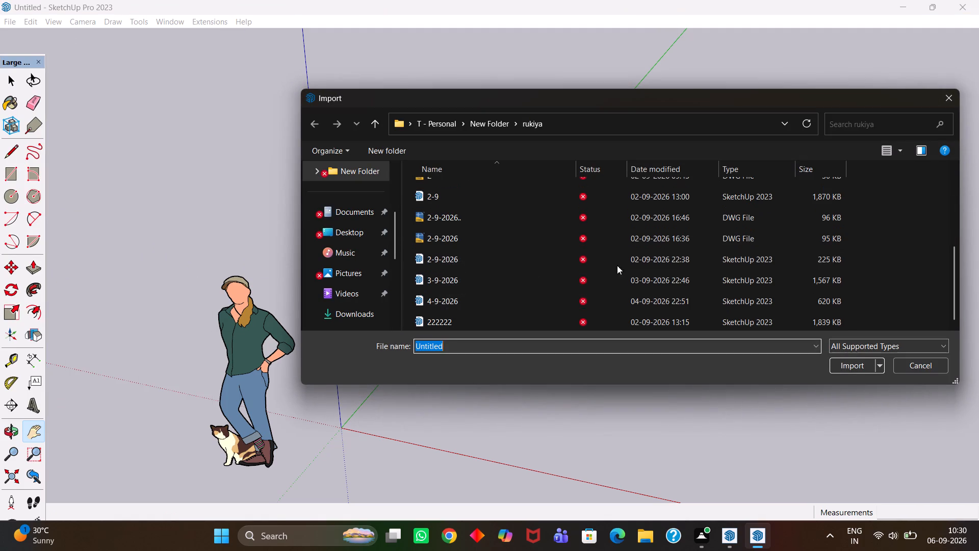
pyautogui.scroll(1, 653, 261)
pyautogui.scroll(-7, 669, 261)
pyautogui.scroll(1, 672, 266)
pyautogui.scroll(-18, 665, 264)
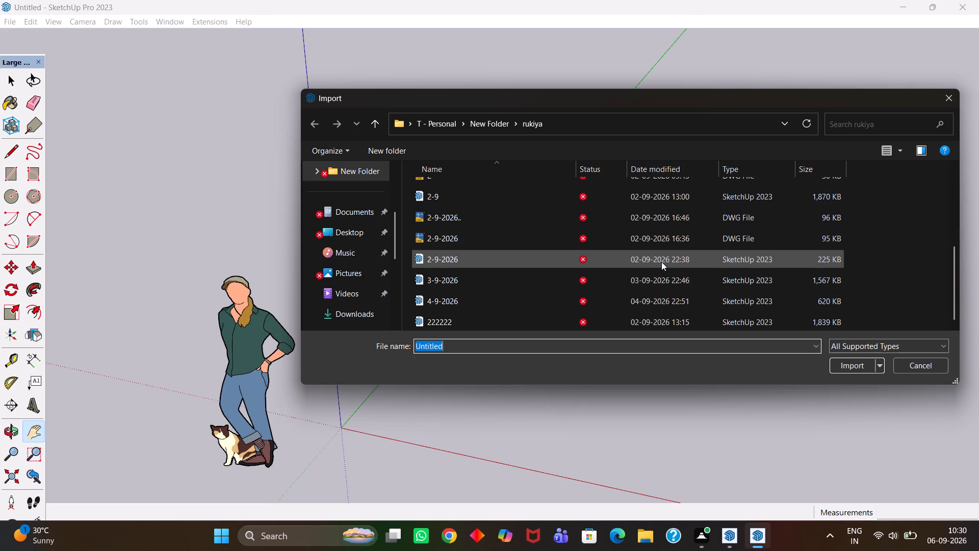
pyautogui.scroll(-7, 661, 262)
pyautogui.scroll(-8, 936, 256)
pyautogui.scroll(6, 937, 256)
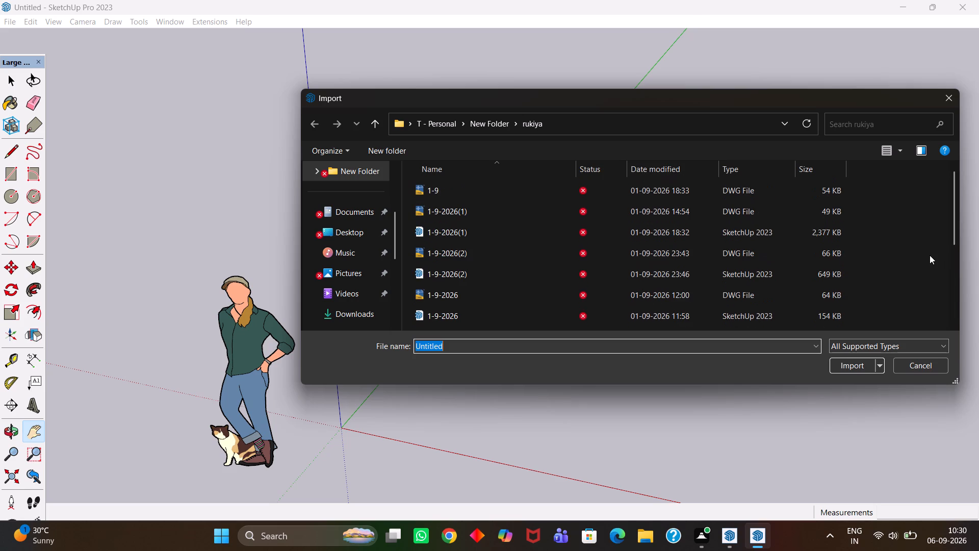
pyautogui.scroll(4, 930, 255)
pyautogui.scroll(-8, 538, 256)
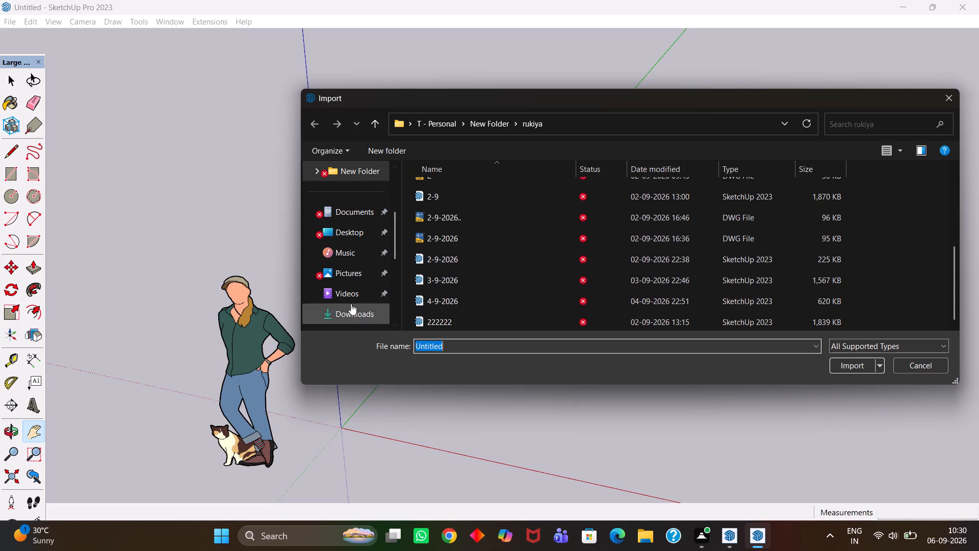
pyautogui.scroll(-2, 351, 298)
pyautogui.doubleClick(349, 257)
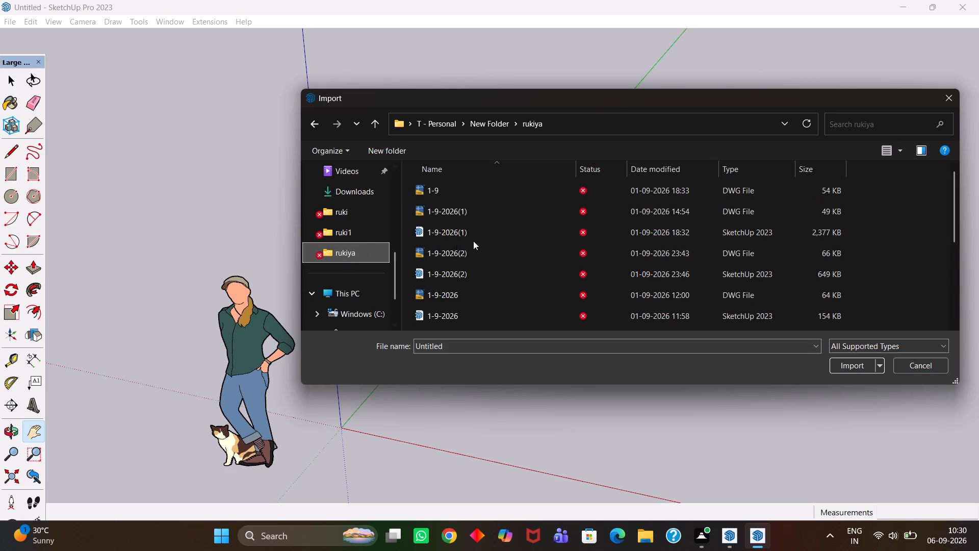
pyautogui.scroll(-8, 487, 239)
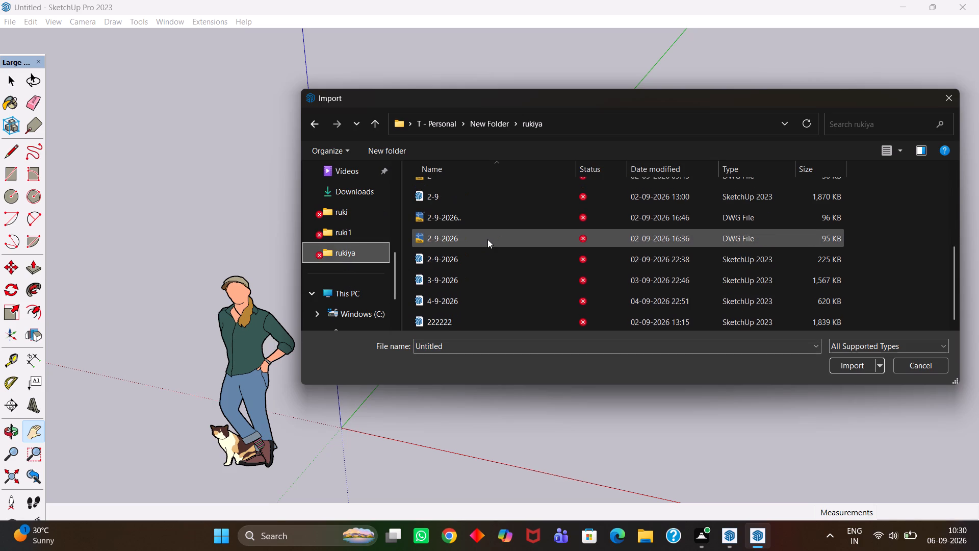
pyautogui.scroll(1, 487, 239)
pyautogui.scroll(-12, 487, 239)
pyautogui.scroll(-4, 702, 263)
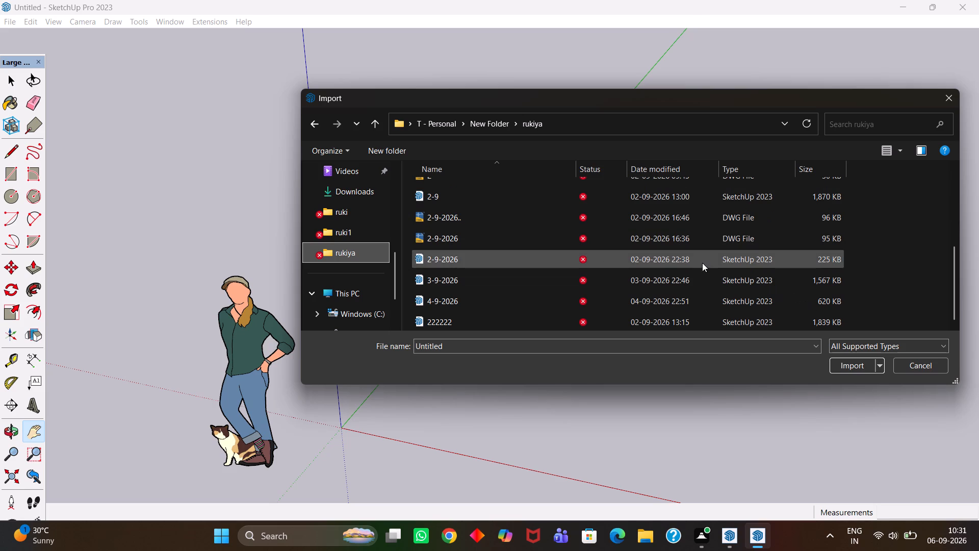
pyautogui.scroll(-2, 702, 263)
pyautogui.moveTo(954, 319); pyautogui.dragTo(954, 327)
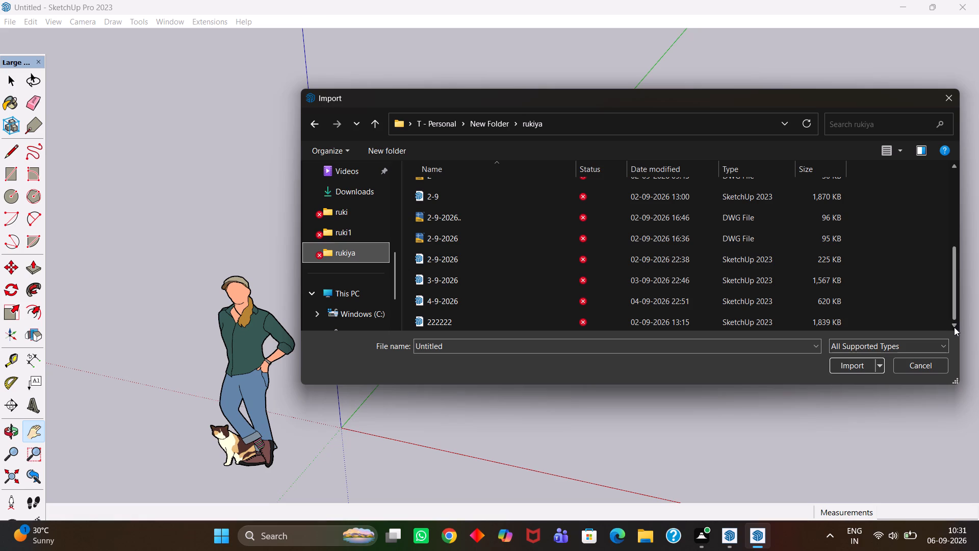
pyautogui.moveTo(954, 327); pyautogui.dragTo(954, 326)
pyautogui.click(954, 321)
pyautogui.scroll(-7, 622, 284)
pyautogui.scroll(7, 621, 282)
pyautogui.scroll(2, 683, 246)
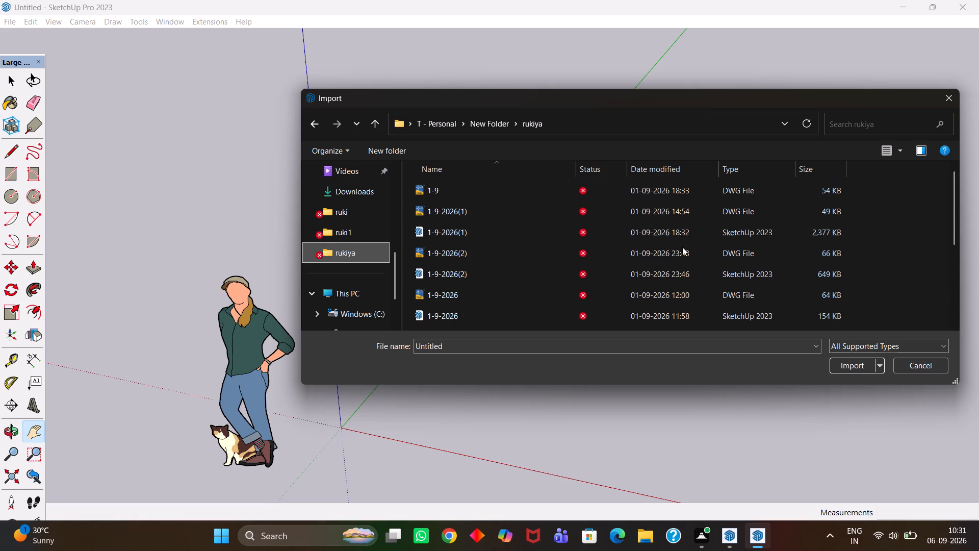
pyautogui.scroll(6, 682, 247)
pyautogui.click(945, 98)
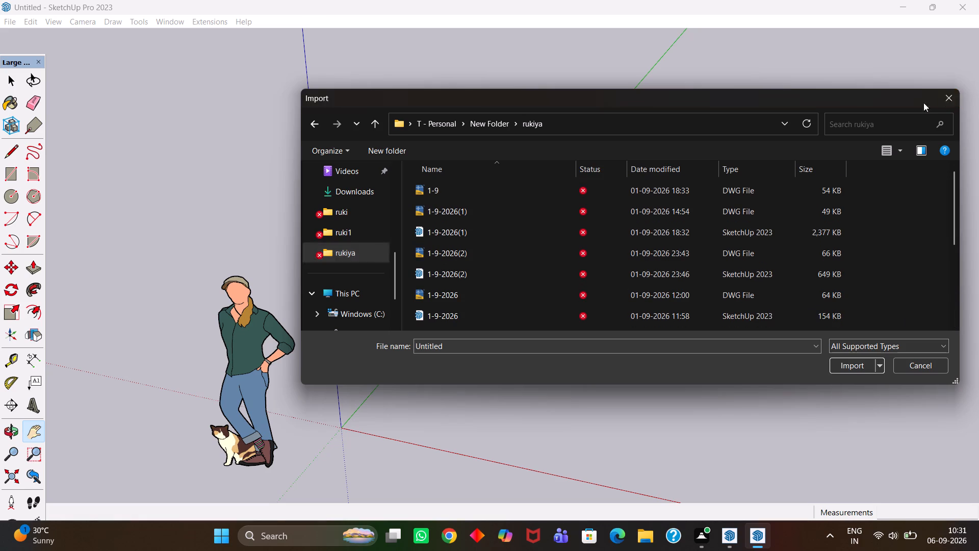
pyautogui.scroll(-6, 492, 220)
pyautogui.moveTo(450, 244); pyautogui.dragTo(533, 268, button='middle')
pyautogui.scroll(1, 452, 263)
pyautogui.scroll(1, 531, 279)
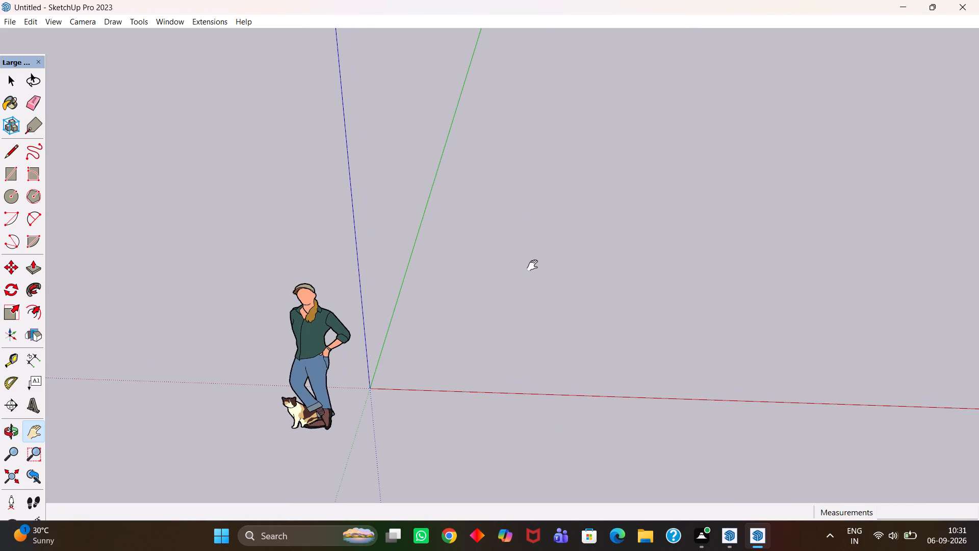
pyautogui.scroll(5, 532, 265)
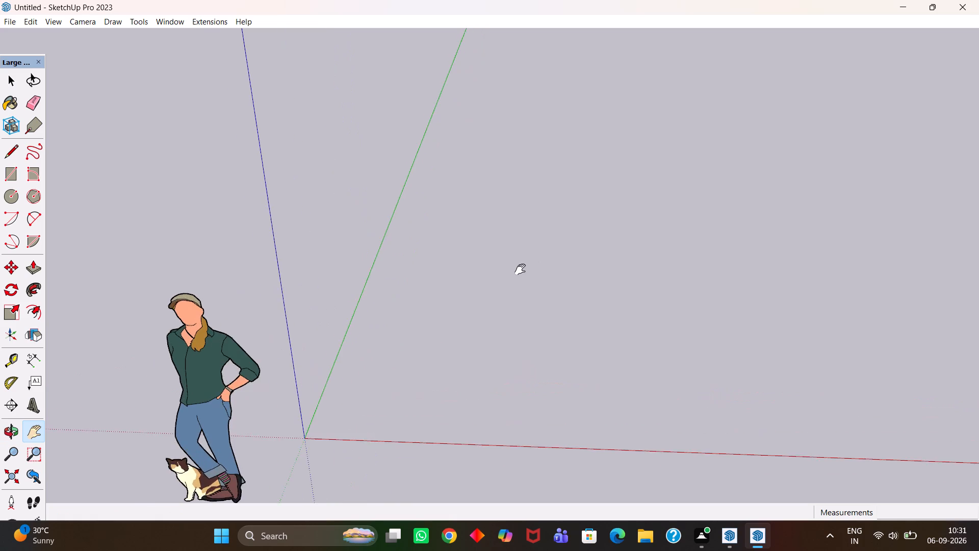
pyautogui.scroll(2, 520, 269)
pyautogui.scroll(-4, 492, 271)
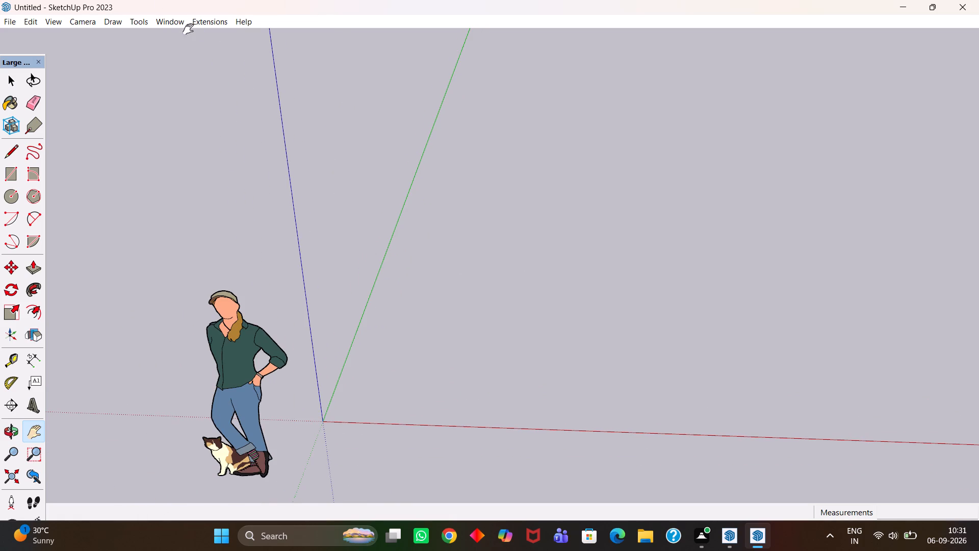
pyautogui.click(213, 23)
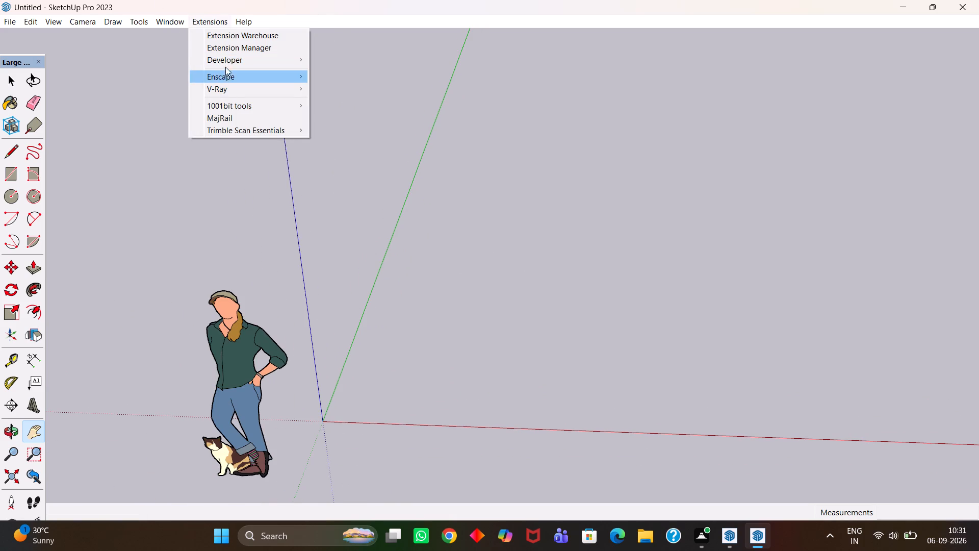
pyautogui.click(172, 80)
# Set the model's unit display precision to 1/2" for length, 1/2 in² for area and 1/2 in³ for volume.
pyautogui.click(170, 21)
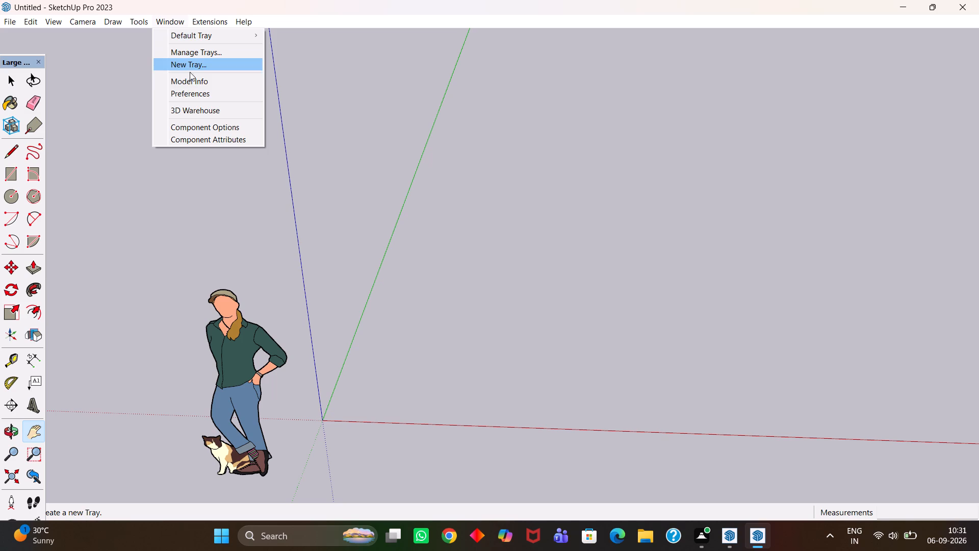
pyautogui.click(196, 81)
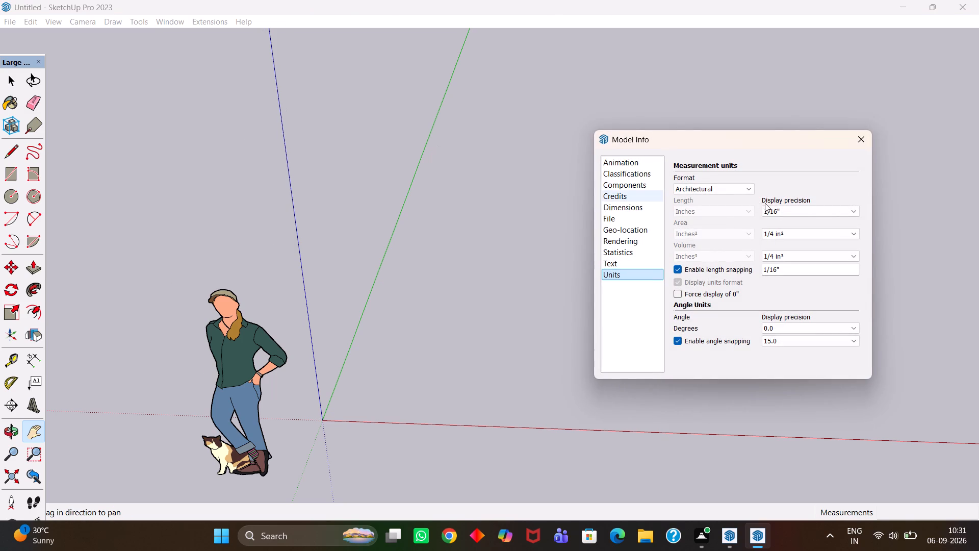
pyautogui.click(791, 211)
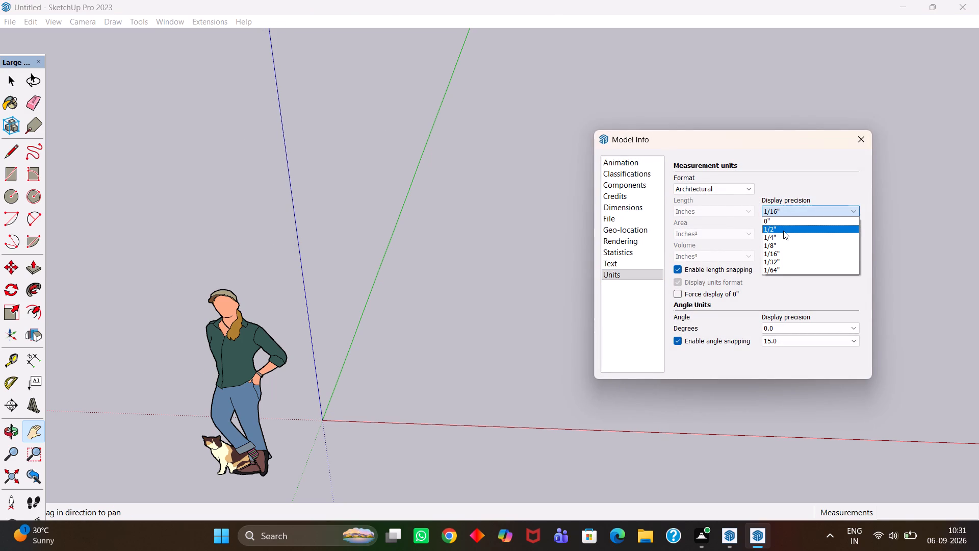
pyautogui.click(783, 231)
pyautogui.click(789, 235)
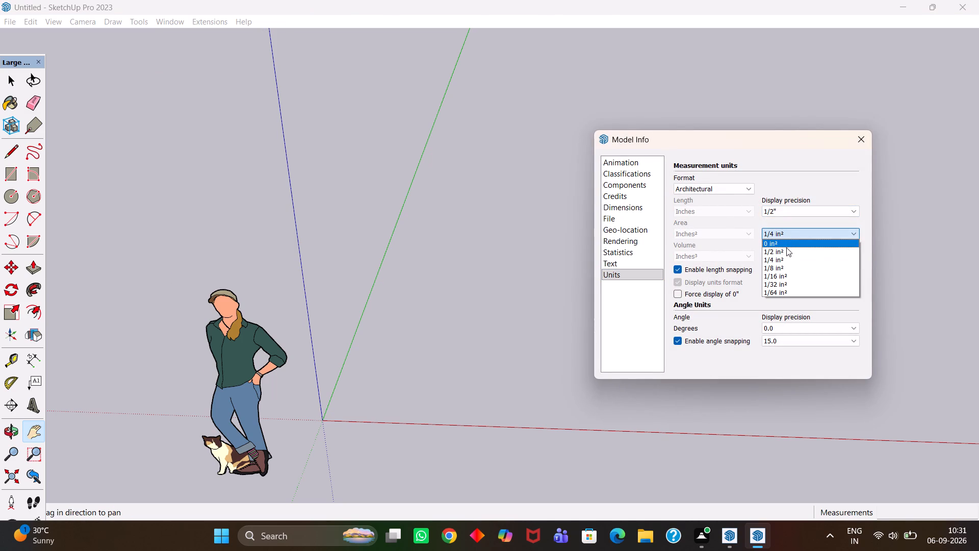
pyautogui.click(784, 252)
pyautogui.click(789, 255)
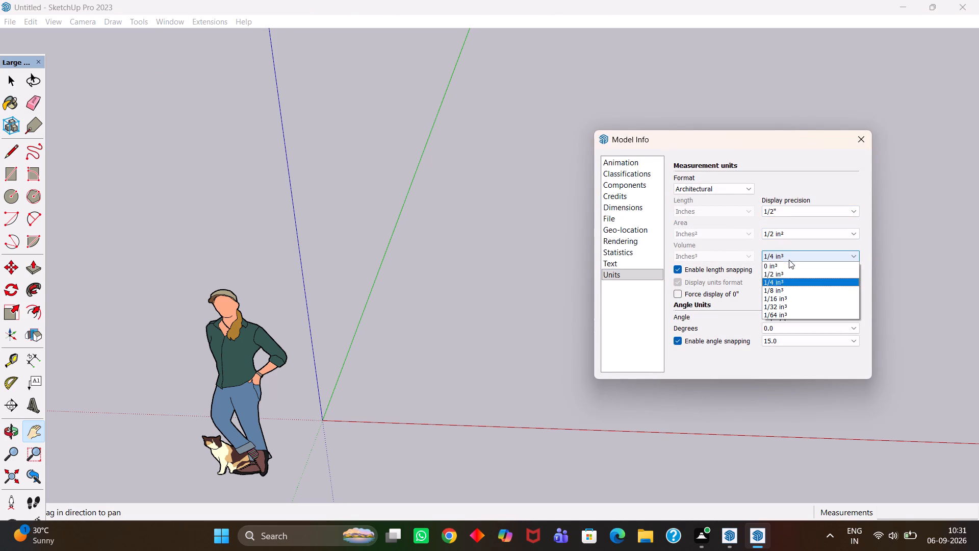
pyautogui.click(780, 272)
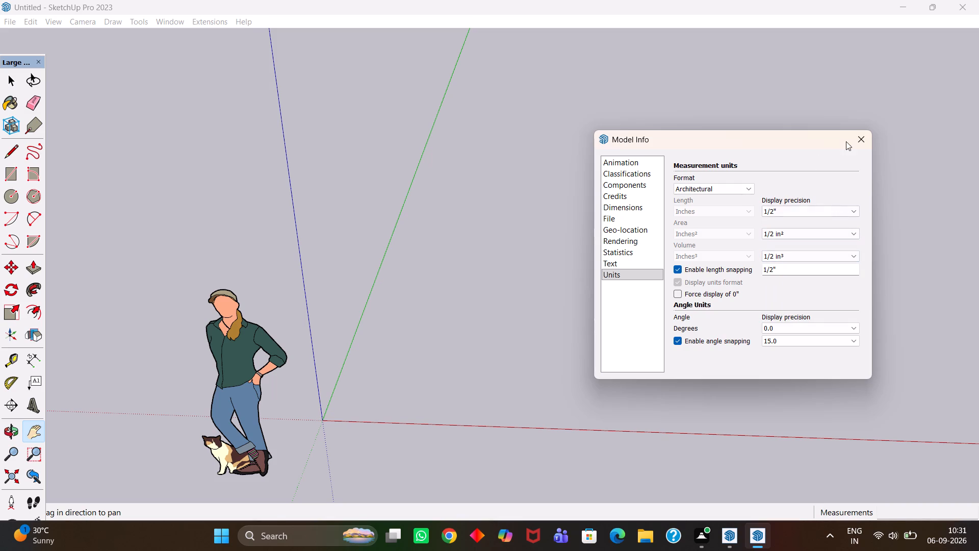
pyautogui.click(861, 139)
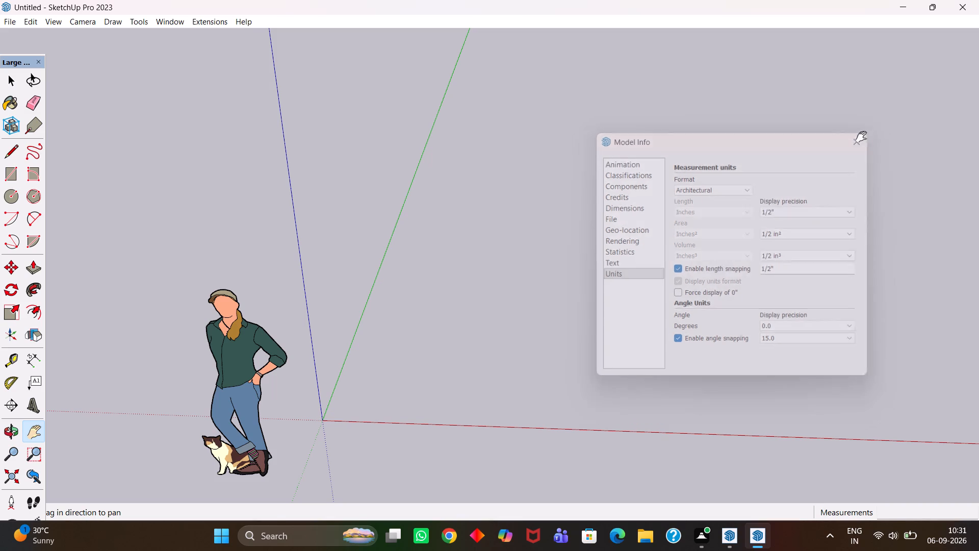
# Place guides parallel to the green and red axes, about 14' 11 1/2" and 19' 9" from them respectively.
pyautogui.press('t')
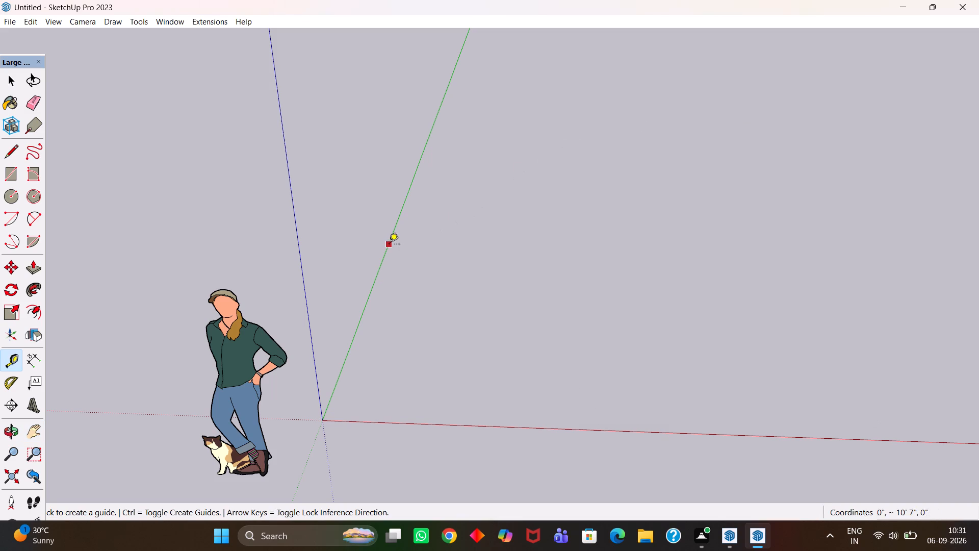
pyautogui.click(389, 245)
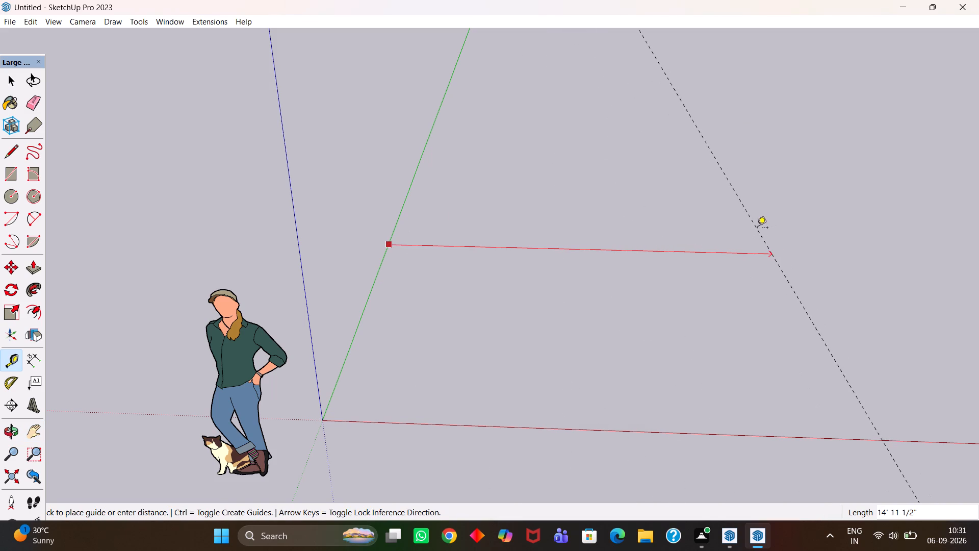
pyautogui.click(757, 229)
pyautogui.click(538, 428)
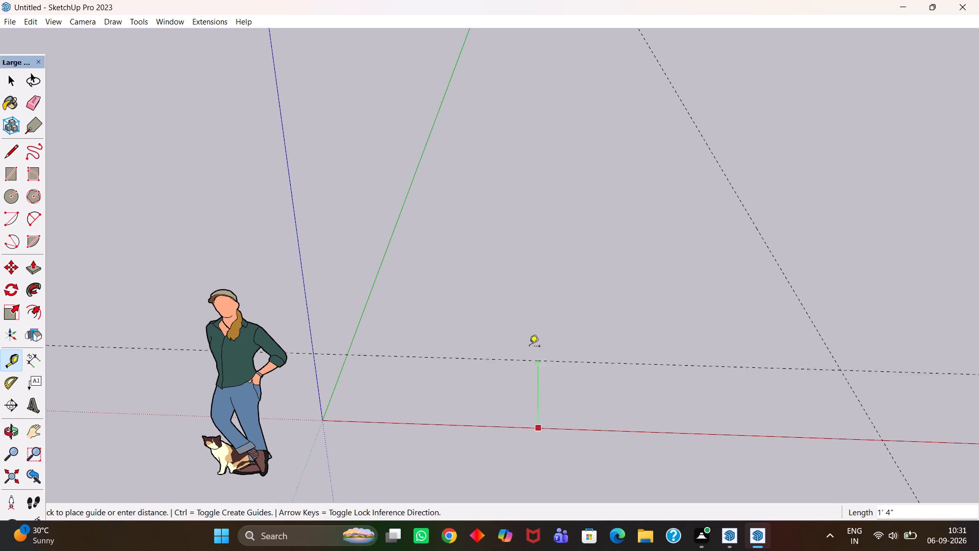
pyautogui.click(527, 164)
# Draw a rectangle from the origin to the guide intersection, about 14' 11 1/2" by 19' 9".
pyautogui.moveTo(506, 242); pyautogui.dragTo(511, 300, button='middle')
pyautogui.scroll(-3, 511, 308)
pyautogui.press('h')
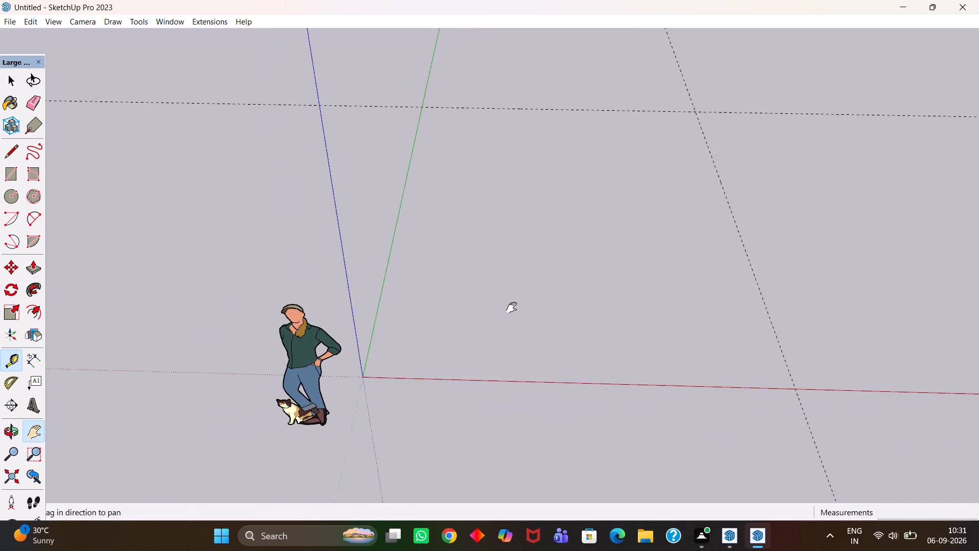
pyautogui.scroll(-1, 511, 308)
pyautogui.moveTo(542, 212); pyautogui.dragTo(253, 268)
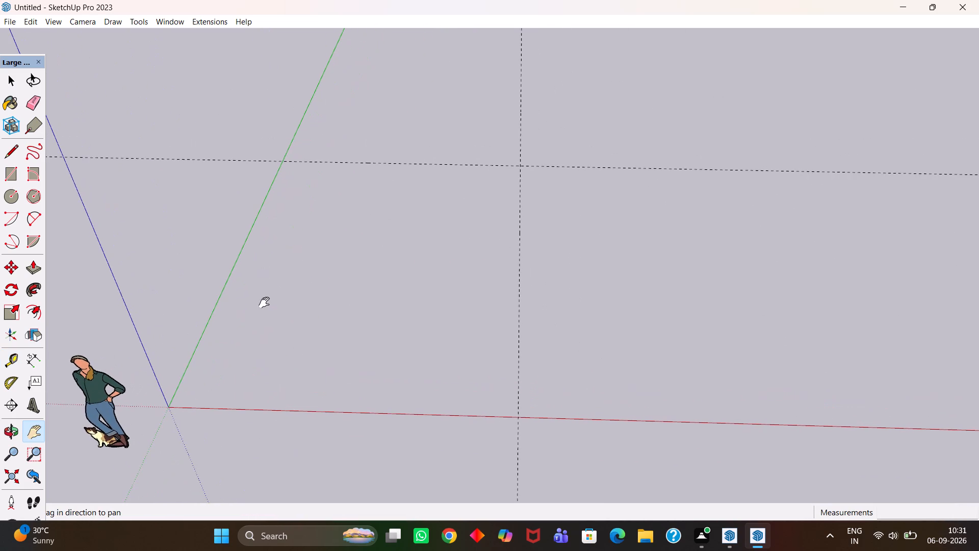
pyautogui.scroll(2, 264, 303)
pyautogui.scroll(-3, 266, 305)
pyautogui.press('r')
pyautogui.moveTo(181, 397); pyautogui.dragTo(184, 391)
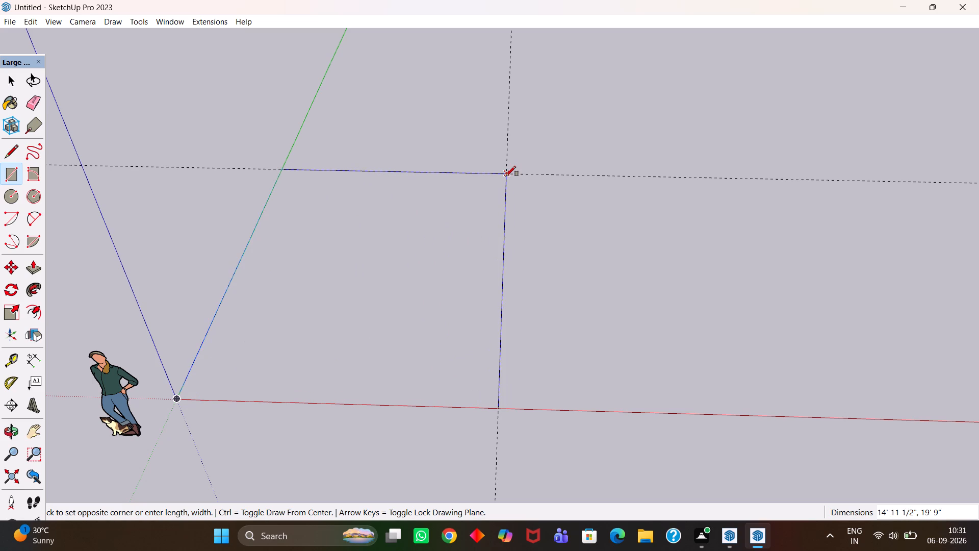
pyautogui.click(506, 176)
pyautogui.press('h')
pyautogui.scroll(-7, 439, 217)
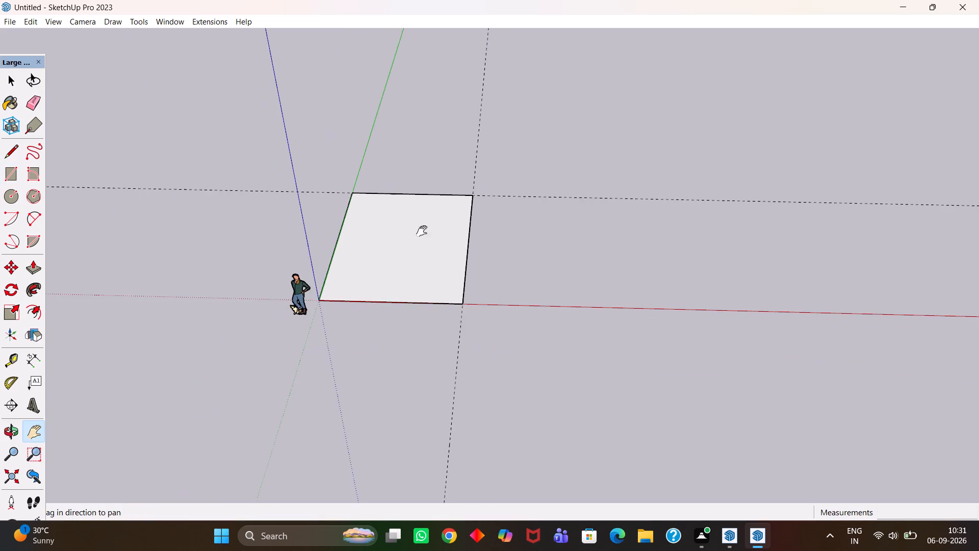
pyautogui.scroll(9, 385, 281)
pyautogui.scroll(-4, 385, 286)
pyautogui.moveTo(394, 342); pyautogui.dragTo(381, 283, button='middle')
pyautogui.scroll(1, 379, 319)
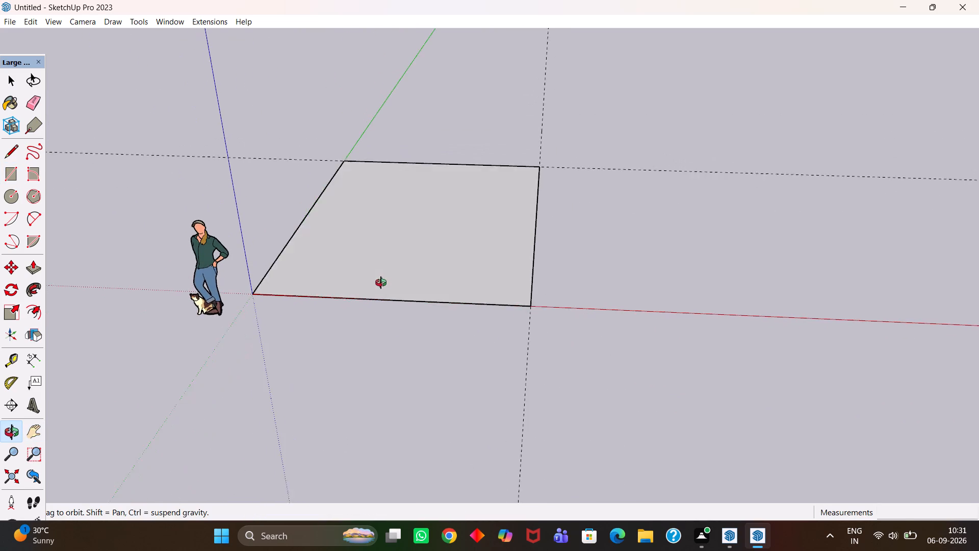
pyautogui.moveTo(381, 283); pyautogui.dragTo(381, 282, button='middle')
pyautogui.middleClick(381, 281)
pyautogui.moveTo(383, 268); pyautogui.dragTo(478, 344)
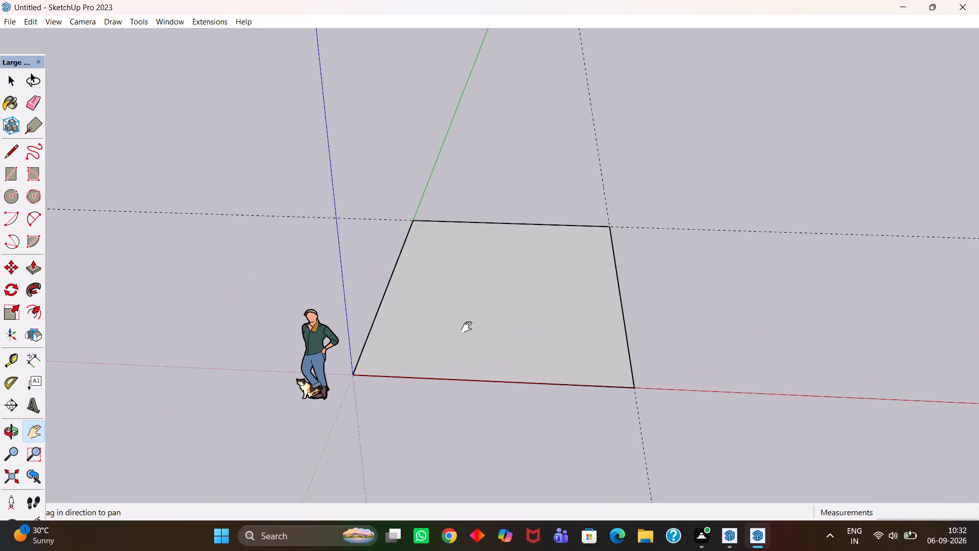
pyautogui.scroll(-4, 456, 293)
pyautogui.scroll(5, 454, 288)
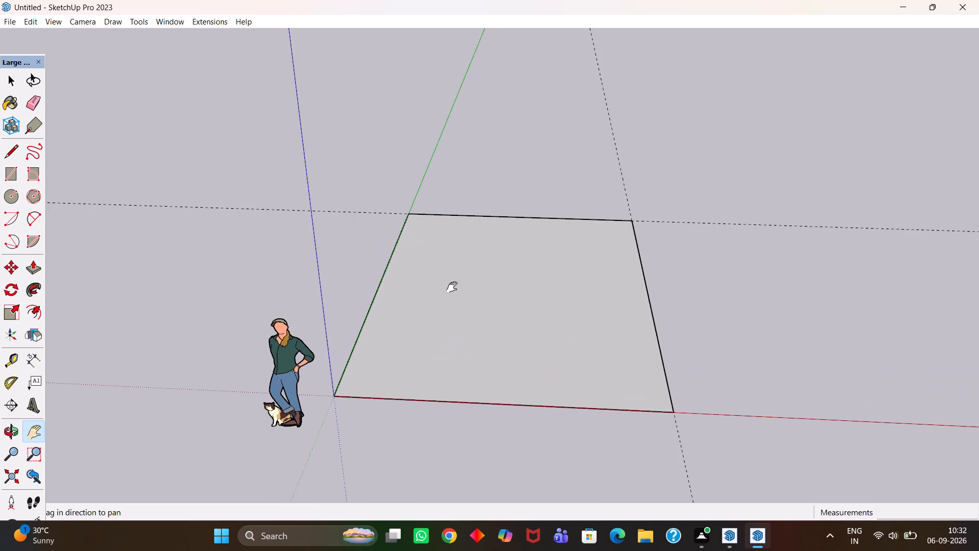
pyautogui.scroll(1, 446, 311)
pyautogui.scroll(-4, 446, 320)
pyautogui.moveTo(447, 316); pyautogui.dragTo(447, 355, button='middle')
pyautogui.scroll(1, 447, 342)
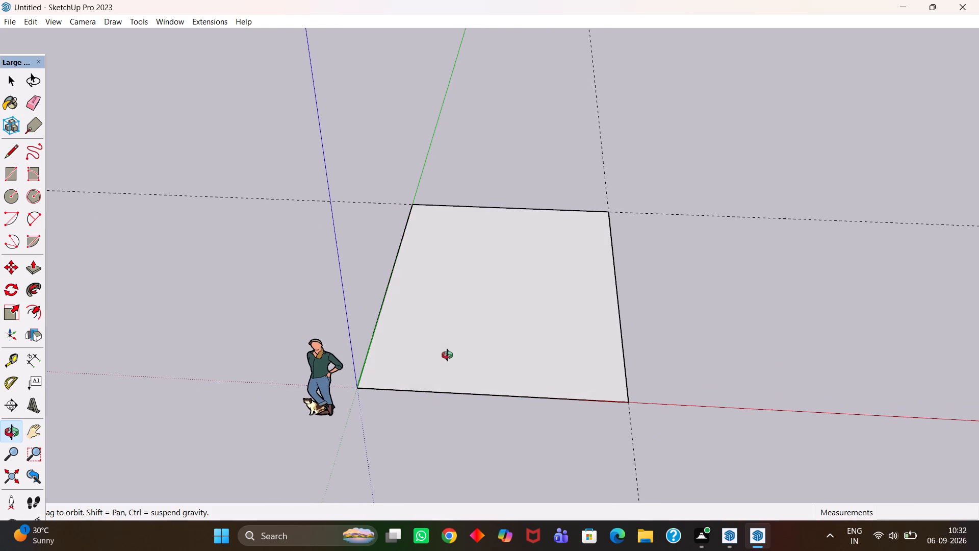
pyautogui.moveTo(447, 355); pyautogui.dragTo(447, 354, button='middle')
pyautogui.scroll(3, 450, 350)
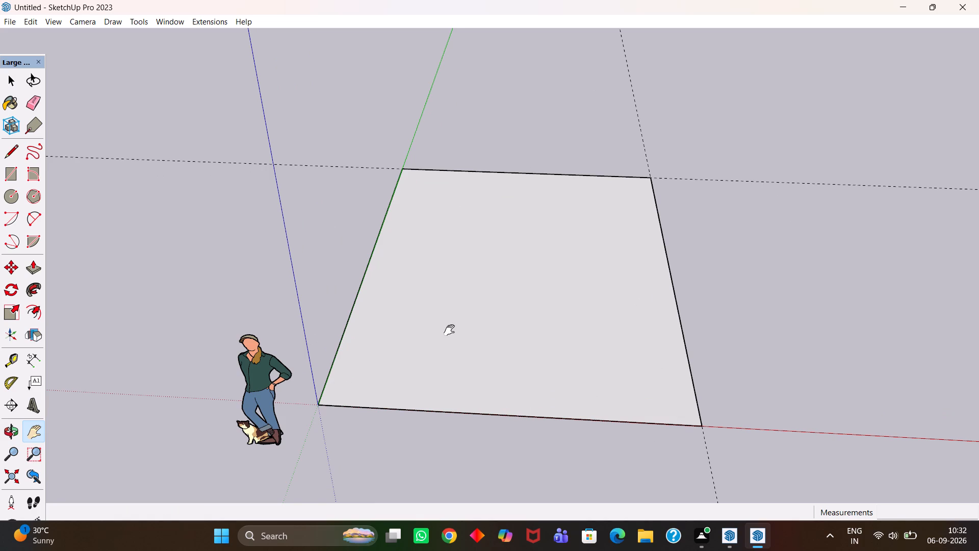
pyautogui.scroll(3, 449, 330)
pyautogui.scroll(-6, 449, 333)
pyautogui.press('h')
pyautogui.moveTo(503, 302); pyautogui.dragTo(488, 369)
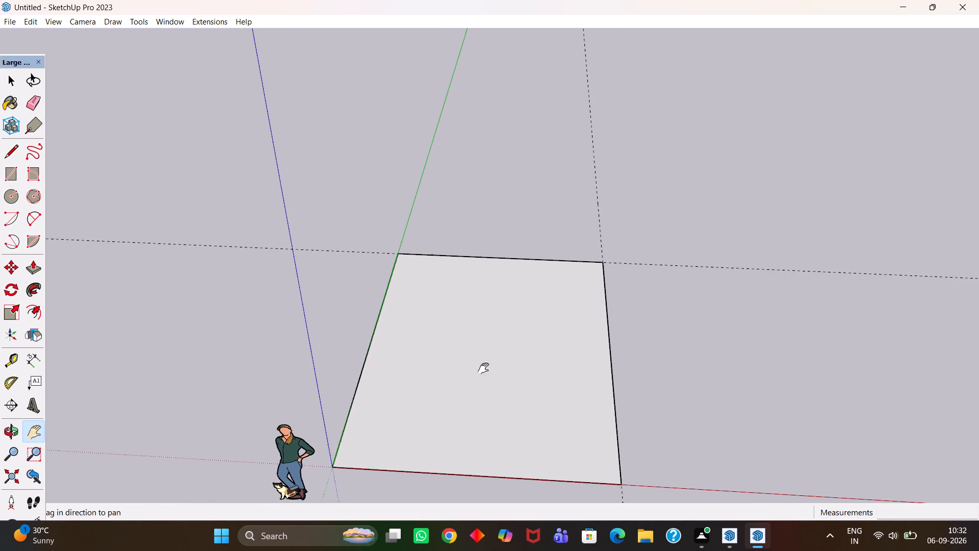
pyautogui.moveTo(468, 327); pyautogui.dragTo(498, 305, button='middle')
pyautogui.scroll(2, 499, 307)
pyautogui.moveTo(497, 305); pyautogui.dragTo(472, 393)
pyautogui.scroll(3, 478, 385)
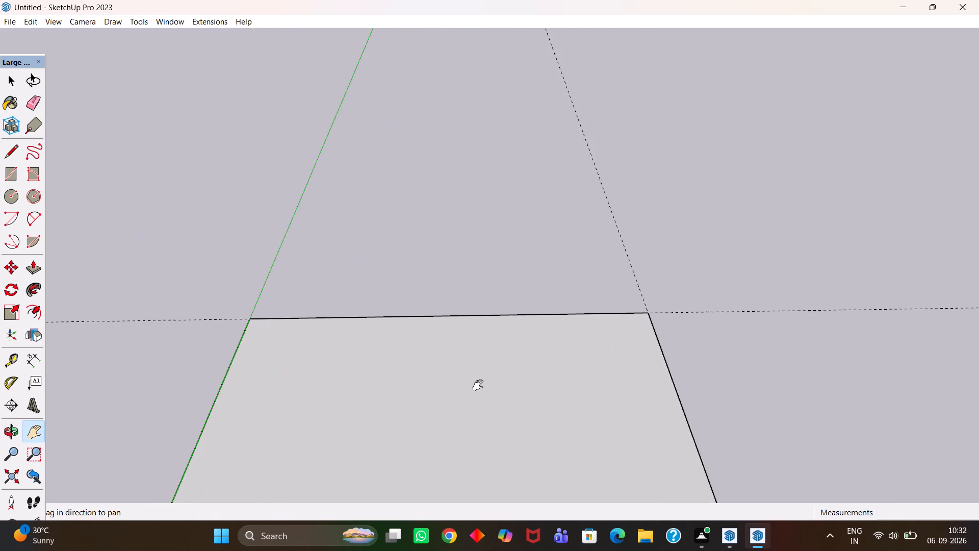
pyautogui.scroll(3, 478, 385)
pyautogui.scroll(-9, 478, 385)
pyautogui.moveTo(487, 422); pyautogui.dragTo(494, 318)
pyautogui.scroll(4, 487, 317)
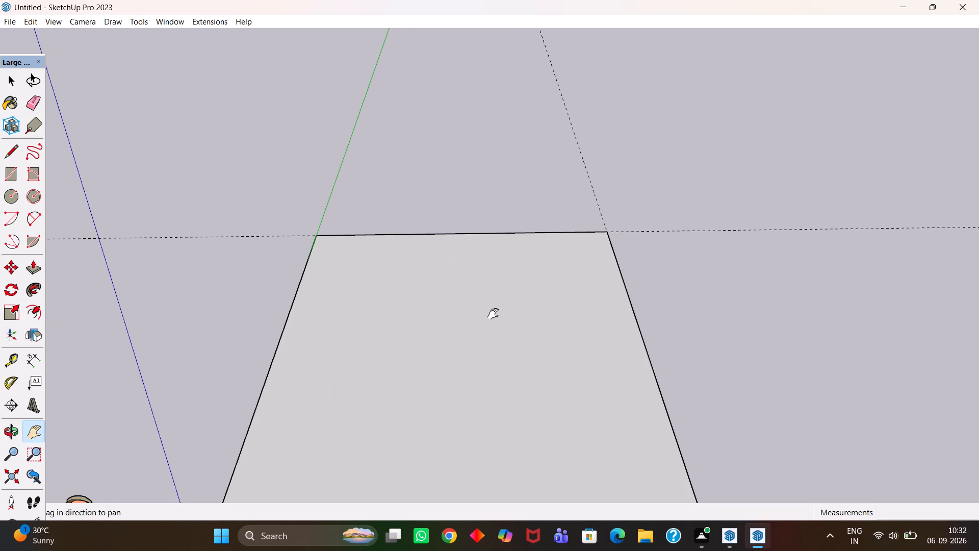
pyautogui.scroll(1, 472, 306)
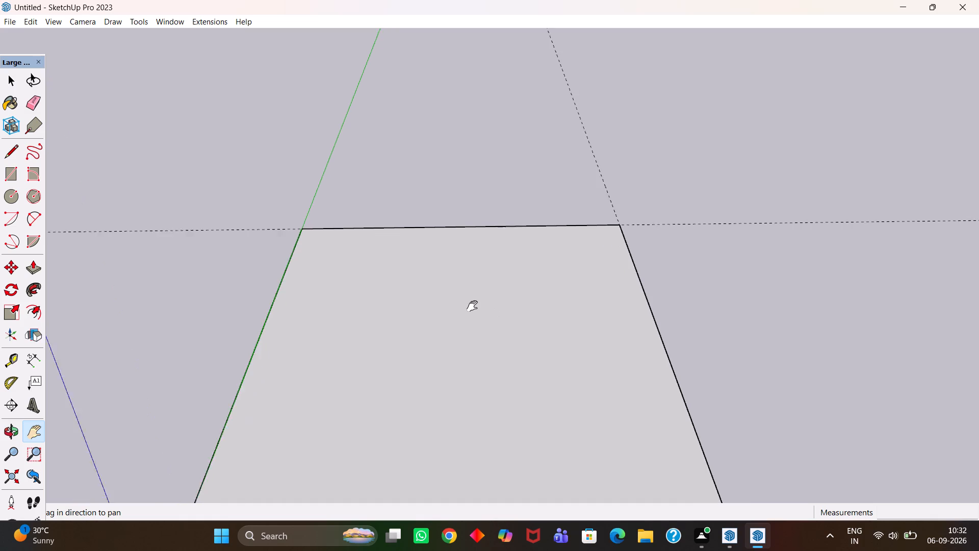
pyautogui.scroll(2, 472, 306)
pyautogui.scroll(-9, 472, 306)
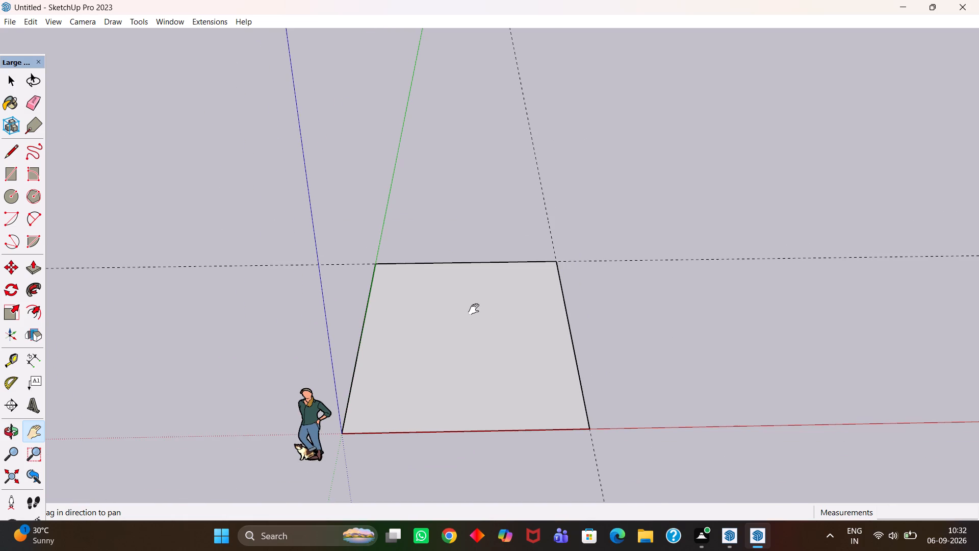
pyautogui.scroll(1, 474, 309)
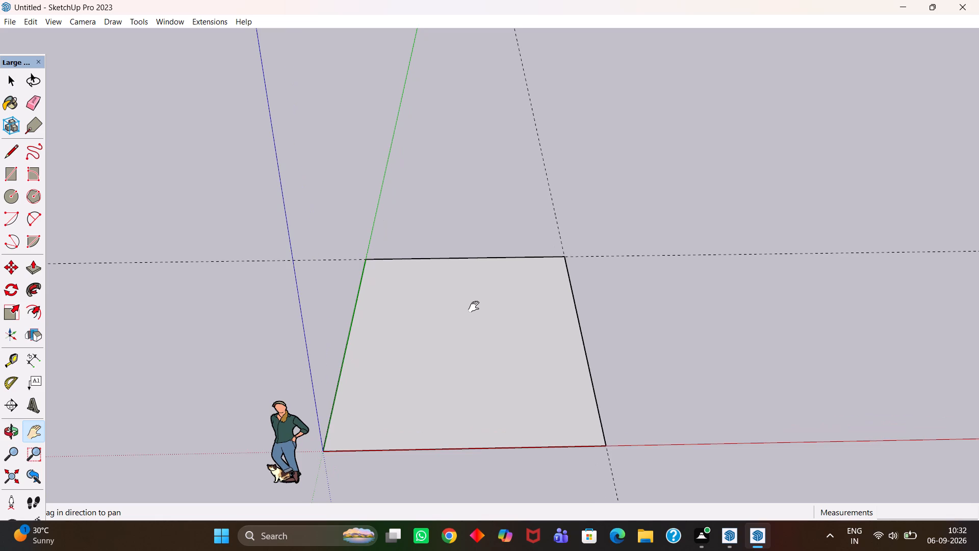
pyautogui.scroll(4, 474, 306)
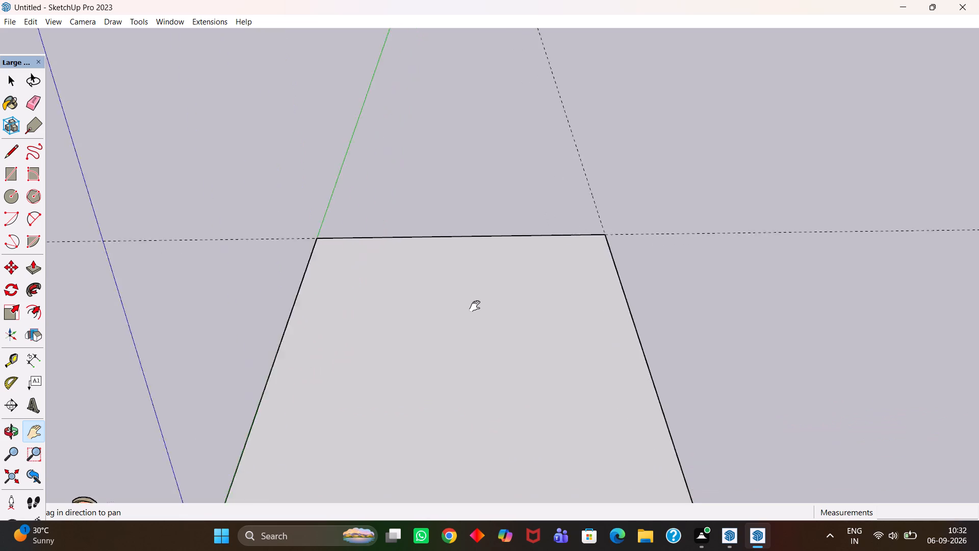
# Place guides on the rectangle about 1' 1 1/2" inside its red-axis edge and about 11 1/2" inside its green-axis edge.
pyautogui.scroll(-6, 475, 306)
pyautogui.moveTo(446, 324); pyautogui.dragTo(492, 390, button='middle')
pyautogui.scroll(6, 422, 436)
pyautogui.moveTo(422, 361); pyautogui.dragTo(392, 406, button='middle')
pyautogui.scroll(1, 418, 375)
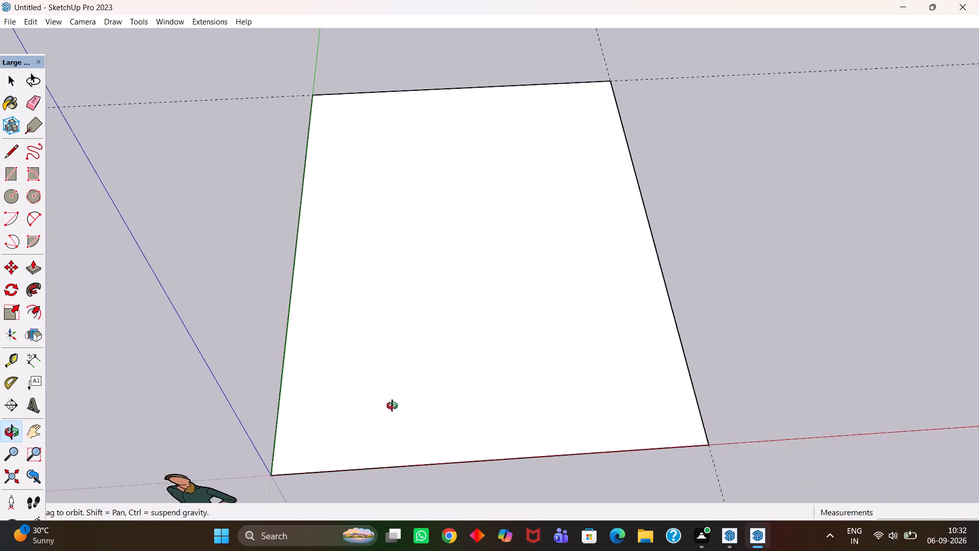
pyautogui.moveTo(392, 406); pyautogui.dragTo(390, 408, button='middle')
pyautogui.scroll(2, 392, 406)
pyautogui.press('h')
pyautogui.moveTo(389, 406); pyautogui.dragTo(422, 389)
pyautogui.moveTo(424, 379); pyautogui.dragTo(410, 387, button='middle')
pyautogui.middleClick(410, 387)
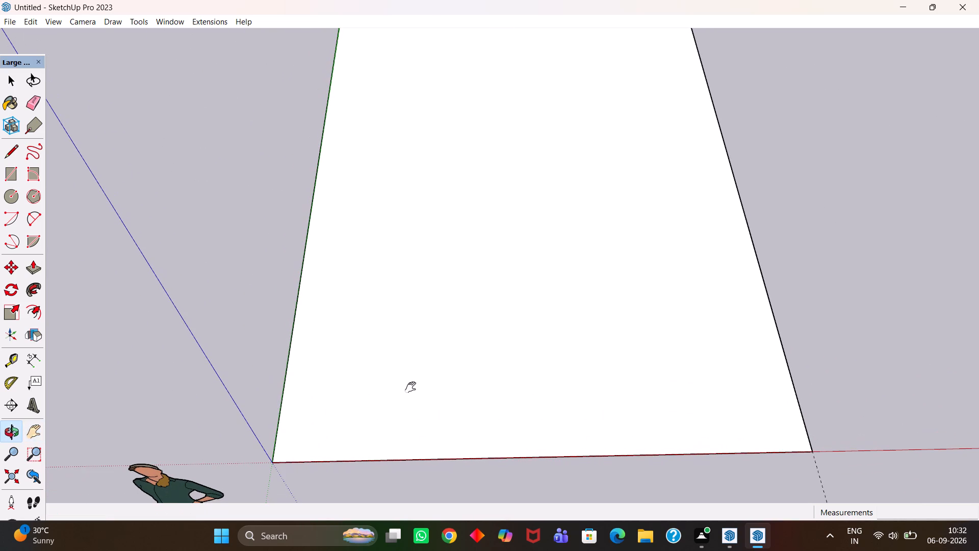
pyautogui.press('t')
pyautogui.scroll(1, 448, 426)
pyautogui.click(451, 458)
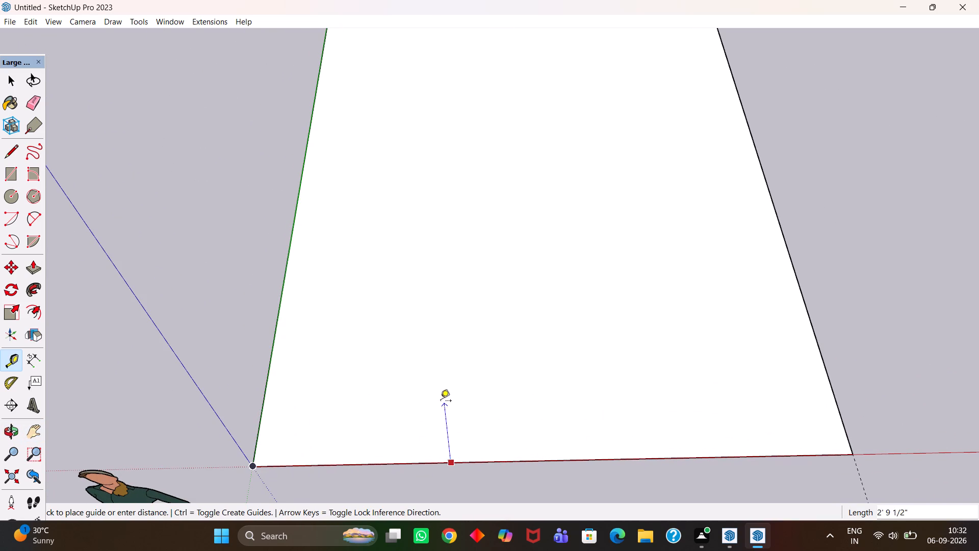
pyautogui.press('space')
pyautogui.press('t')
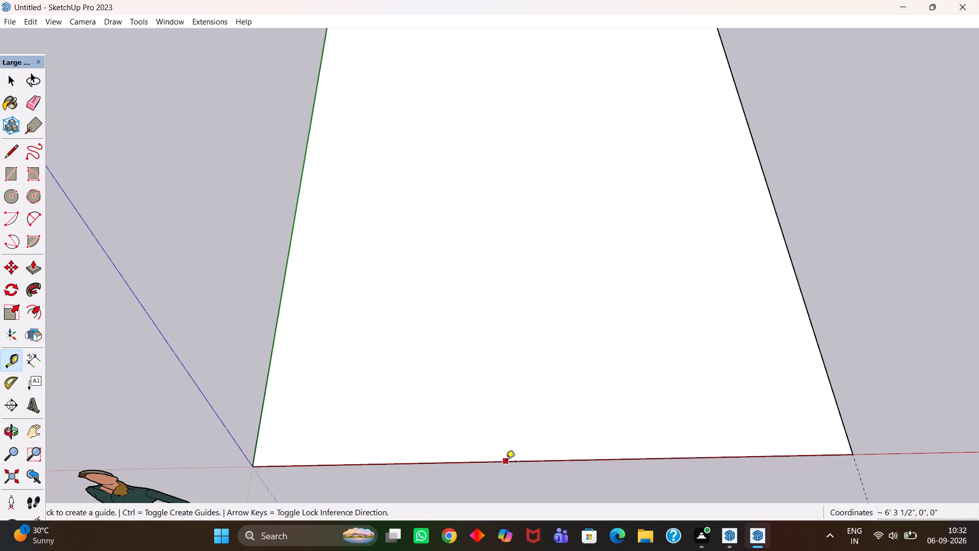
pyautogui.moveTo(506, 462); pyautogui.dragTo(506, 456)
pyautogui.click(502, 419)
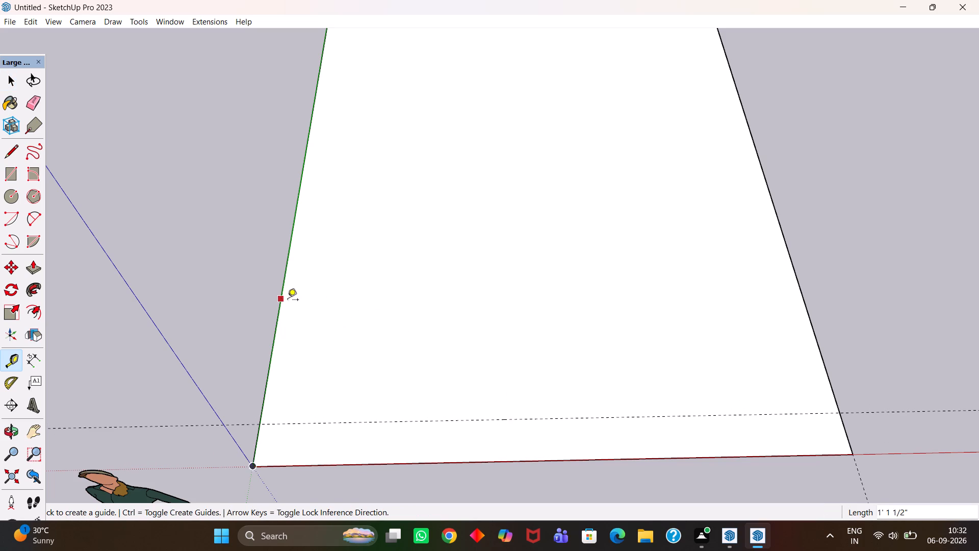
pyautogui.click(280, 300)
pyautogui.click(312, 313)
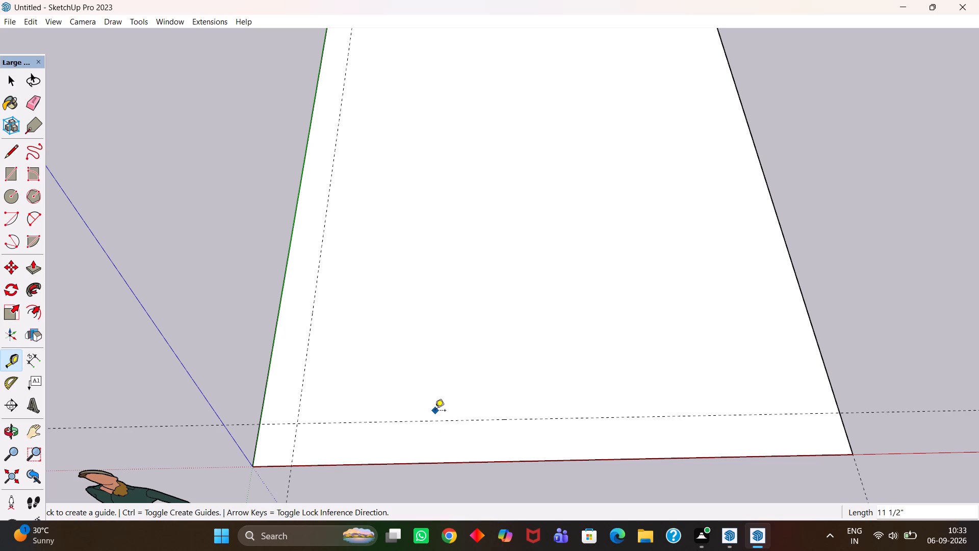
# Add a parallel guide 9" farther inside the rectangle from the guide beside its green-axis edge.
pyautogui.scroll(-2, 440, 409)
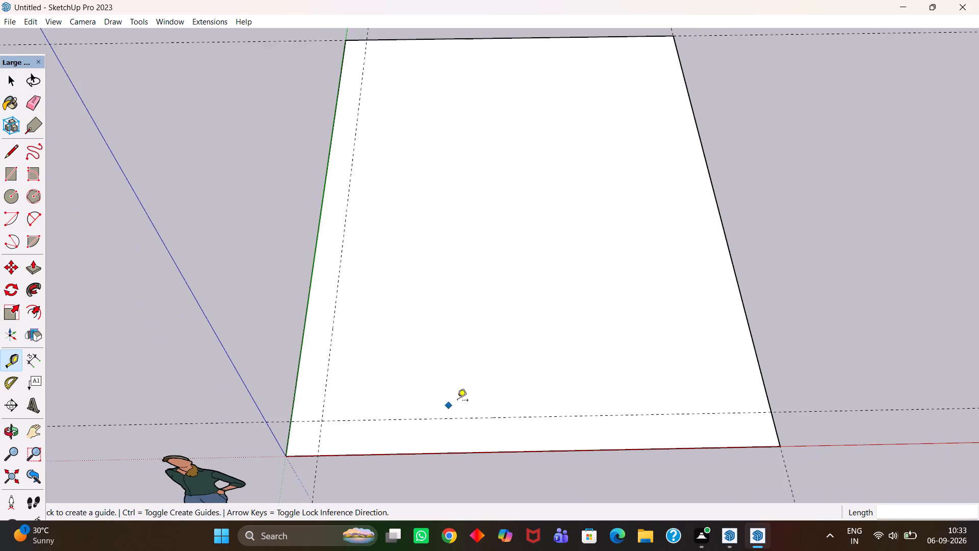
pyautogui.scroll(-3, 475, 387)
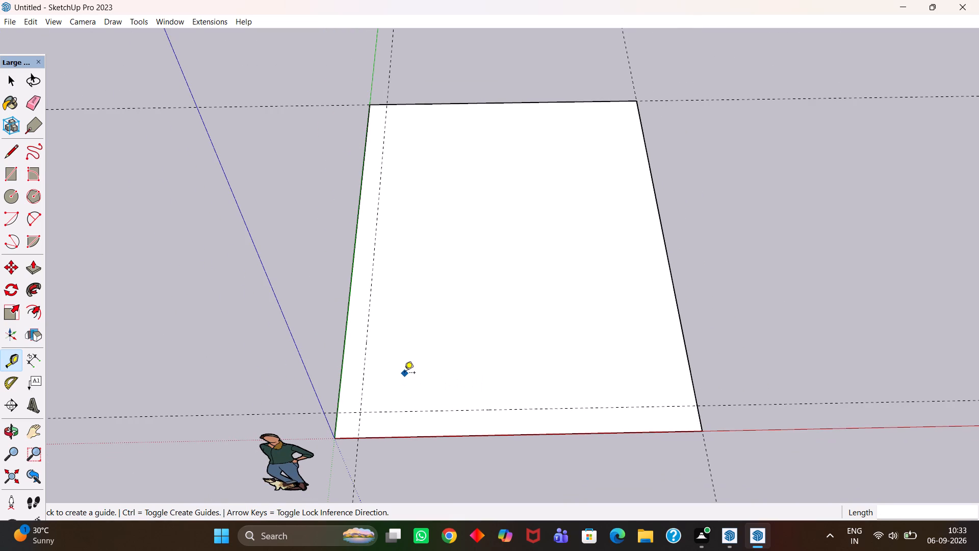
pyautogui.click(367, 359)
pyautogui.press('9')
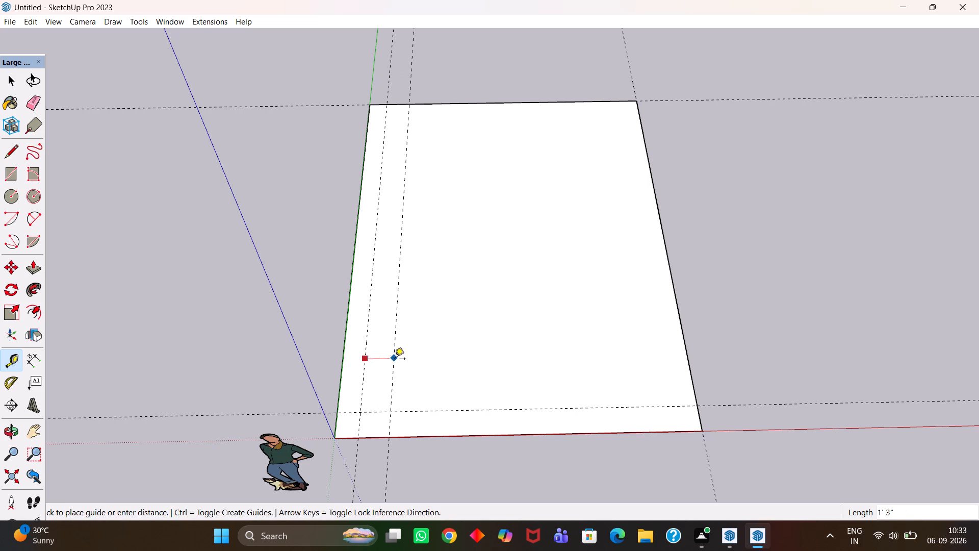
pyautogui.hotkey('shift', '"')
pyautogui.press('Return')
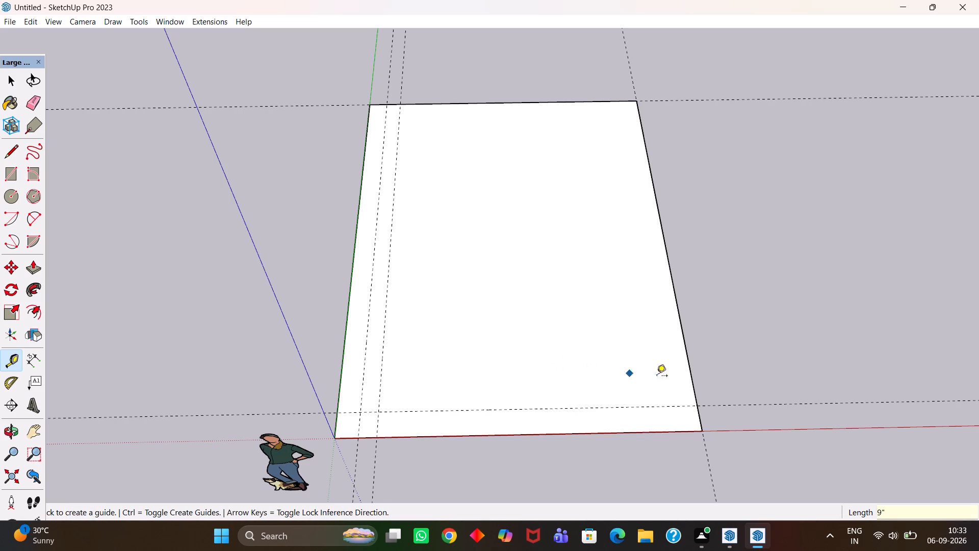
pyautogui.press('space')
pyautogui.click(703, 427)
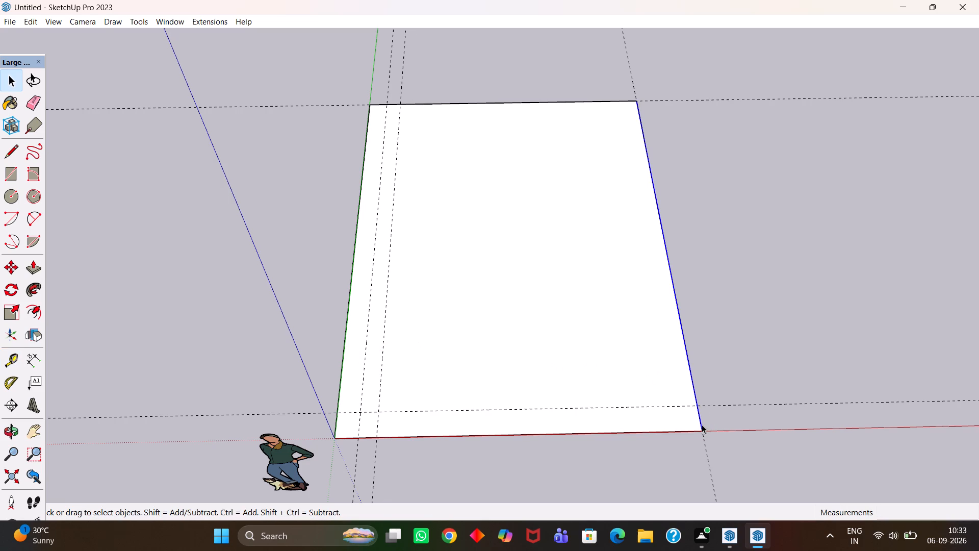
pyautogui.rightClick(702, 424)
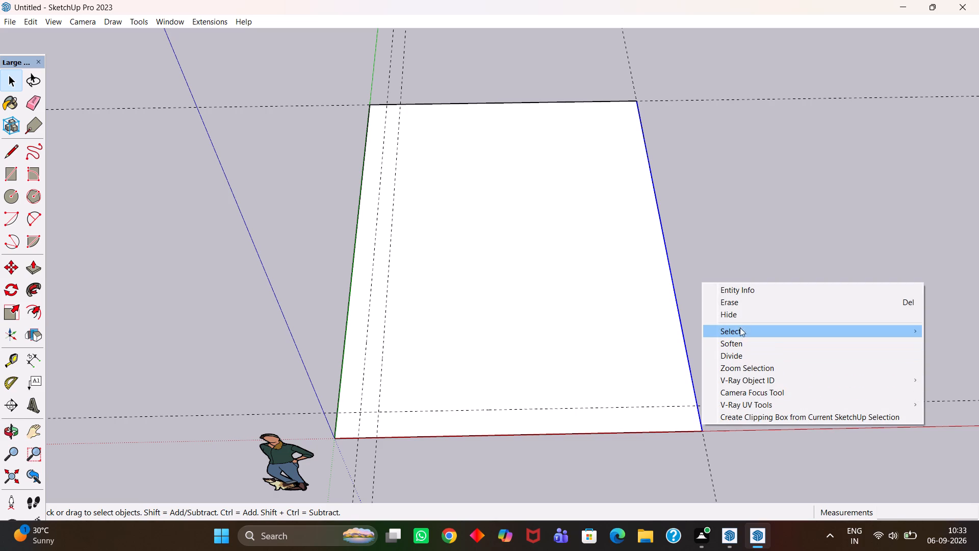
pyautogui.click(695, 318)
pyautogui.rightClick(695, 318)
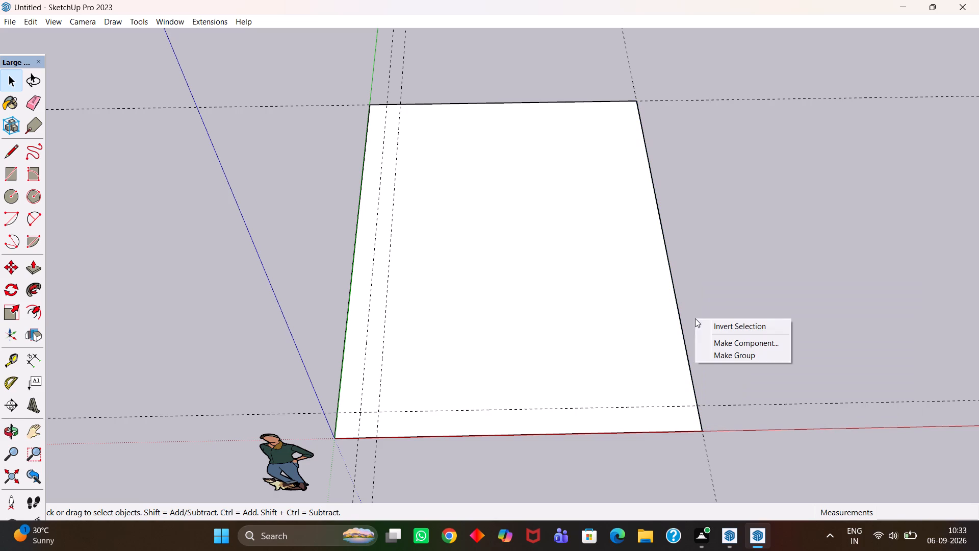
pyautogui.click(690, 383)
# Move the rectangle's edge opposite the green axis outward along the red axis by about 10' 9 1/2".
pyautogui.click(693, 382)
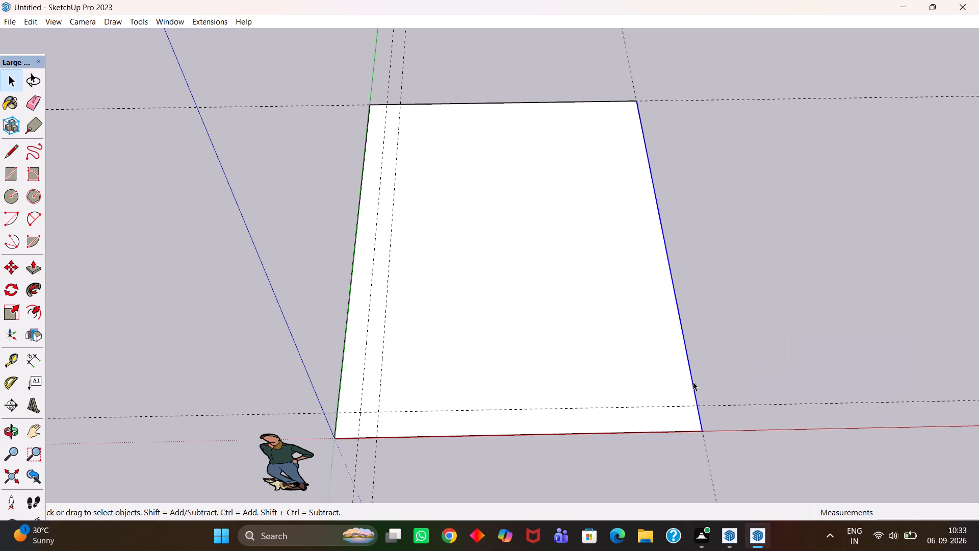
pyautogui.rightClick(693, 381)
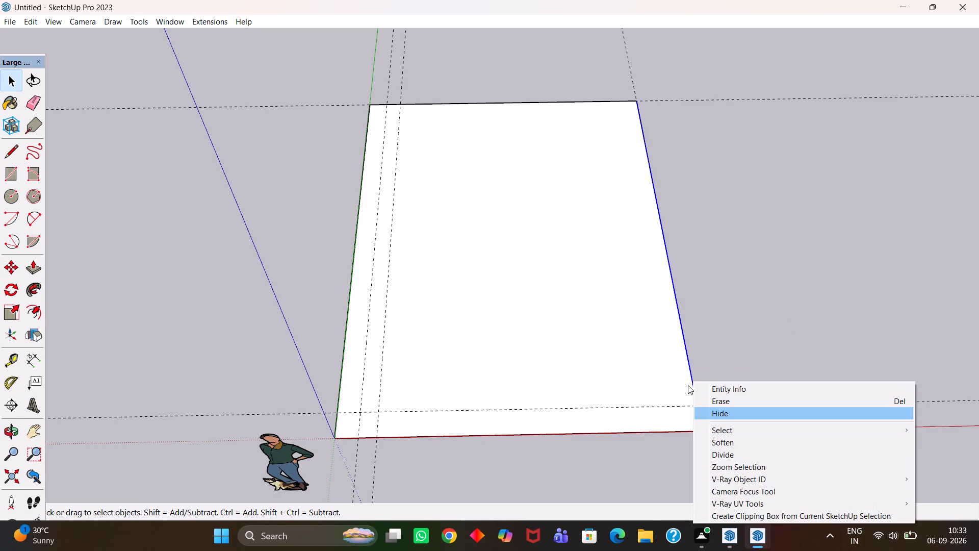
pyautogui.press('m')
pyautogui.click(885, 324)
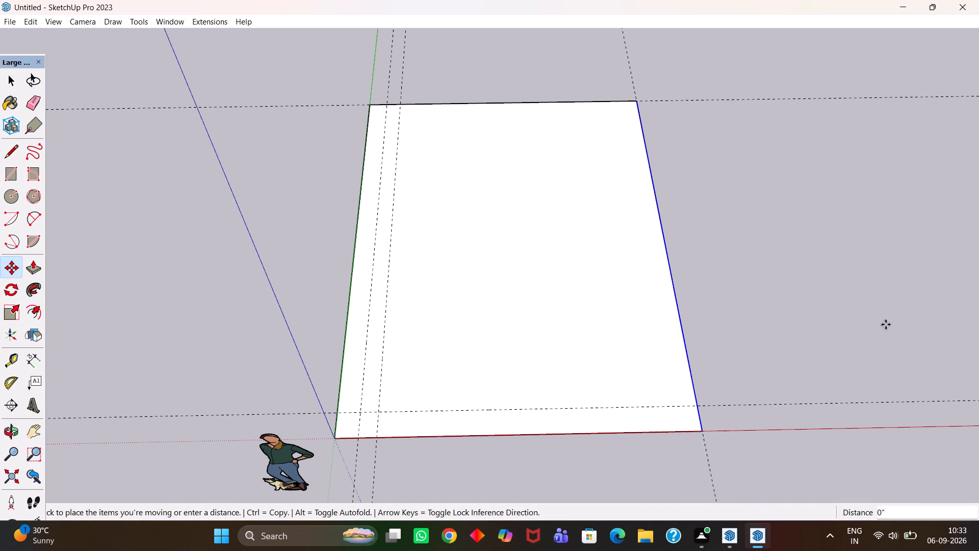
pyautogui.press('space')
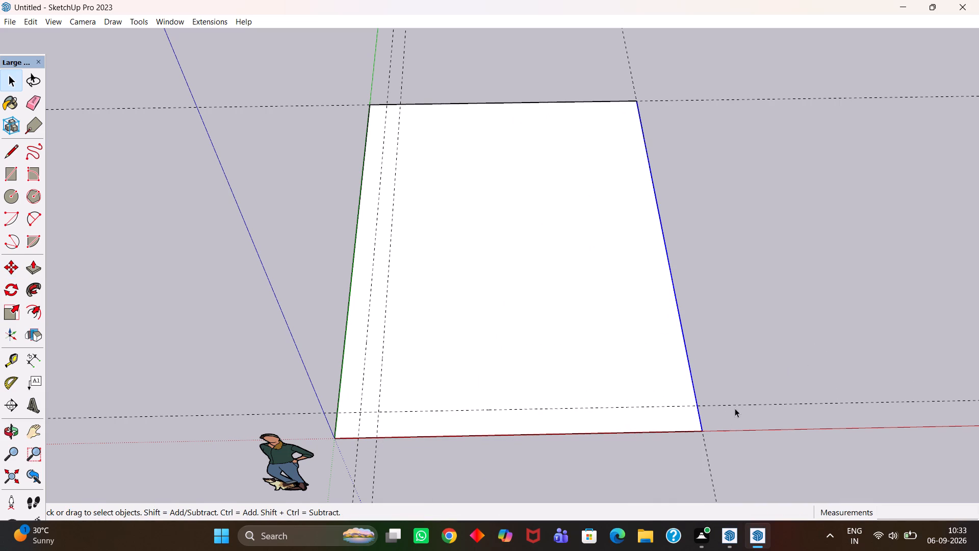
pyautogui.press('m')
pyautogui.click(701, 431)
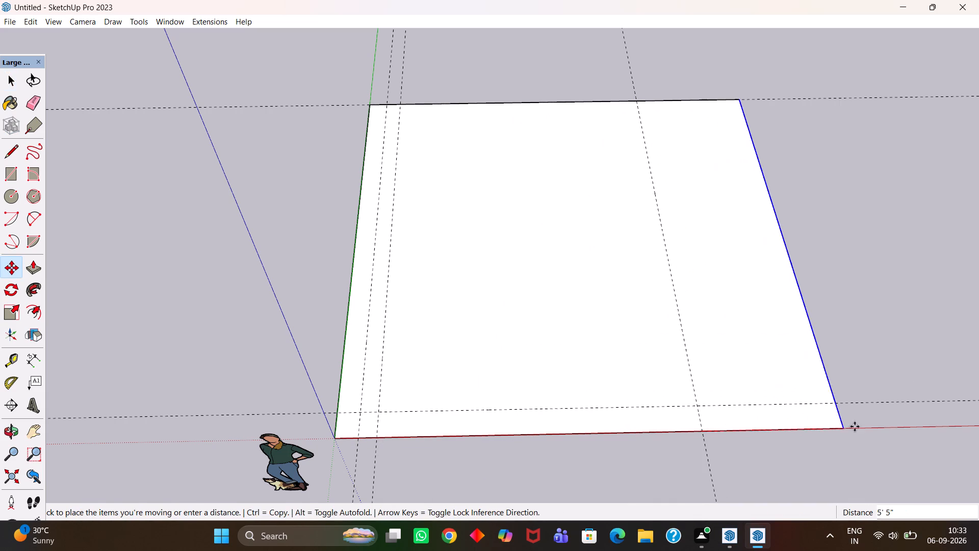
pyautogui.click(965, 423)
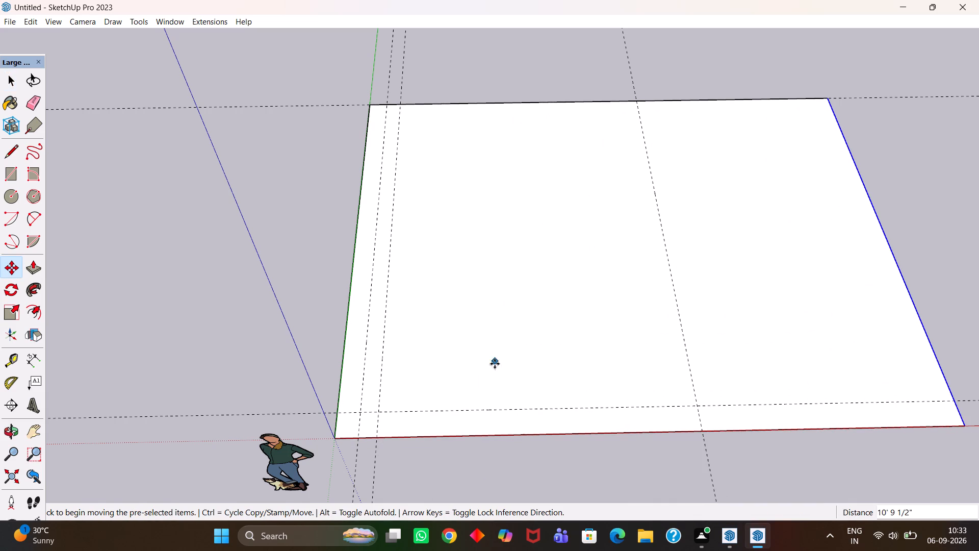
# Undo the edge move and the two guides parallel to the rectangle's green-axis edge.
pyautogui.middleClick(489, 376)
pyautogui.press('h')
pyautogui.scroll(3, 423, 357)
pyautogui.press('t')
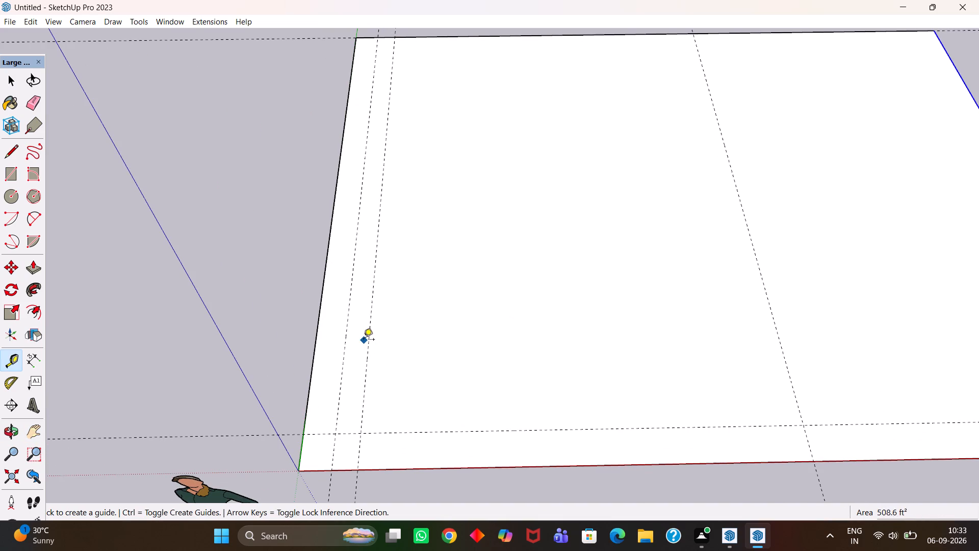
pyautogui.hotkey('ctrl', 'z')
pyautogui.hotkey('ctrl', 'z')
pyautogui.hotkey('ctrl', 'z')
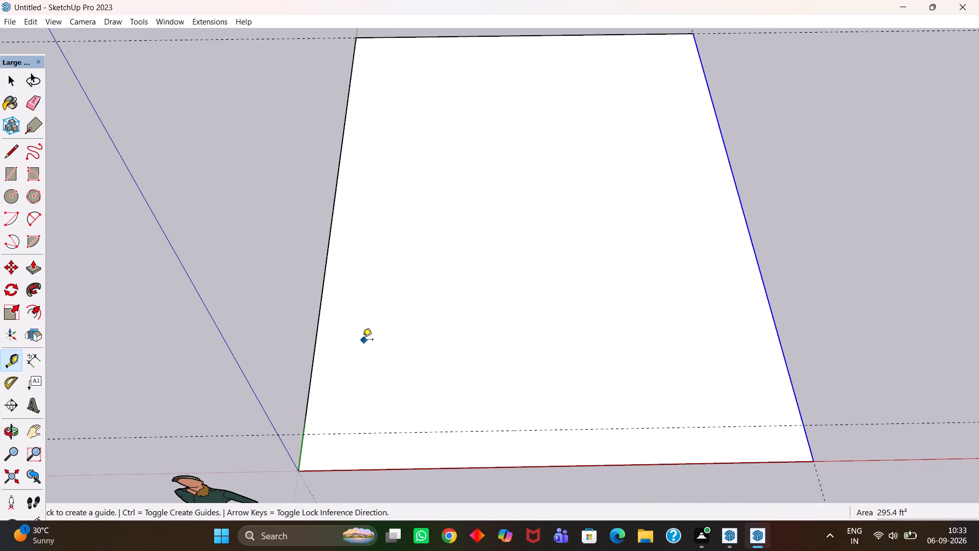
# Move the rectangle's edge opposite the green axis outward along the red axis by about 4' 10".
pyautogui.press('space')
pyautogui.press('m')
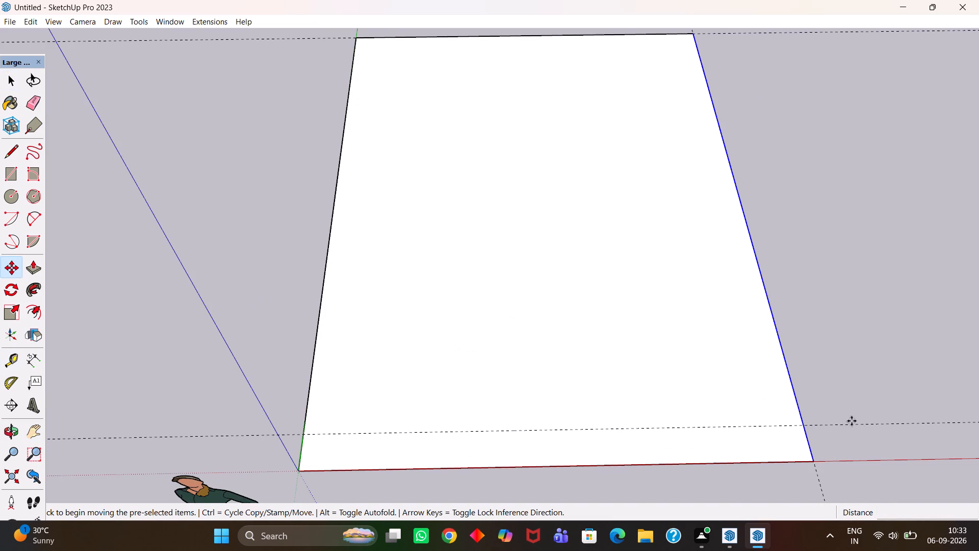
pyautogui.click(815, 459)
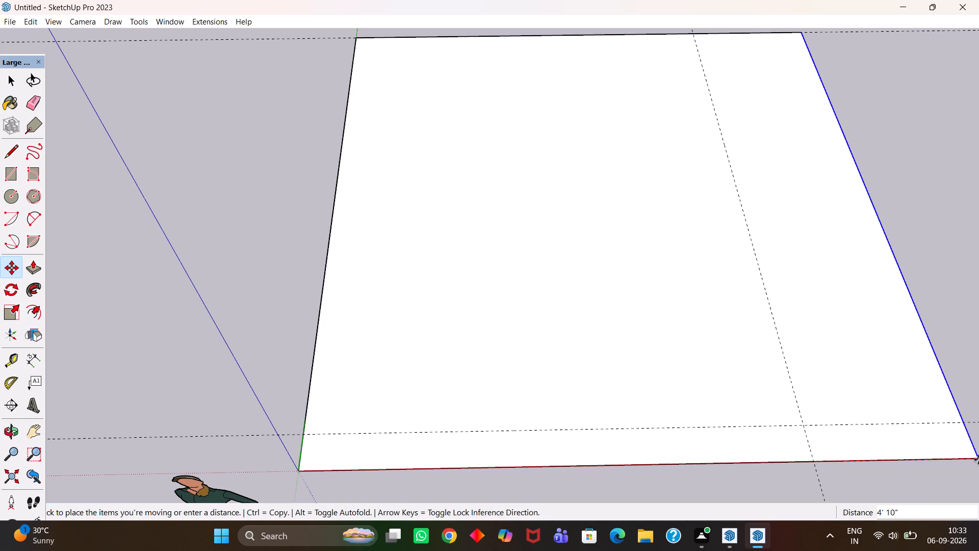
pyautogui.click(978, 460)
# Place a guide slightly inside the rectangle's green-axis edge and a second parallel guide 9" farther inside.
pyautogui.press('t')
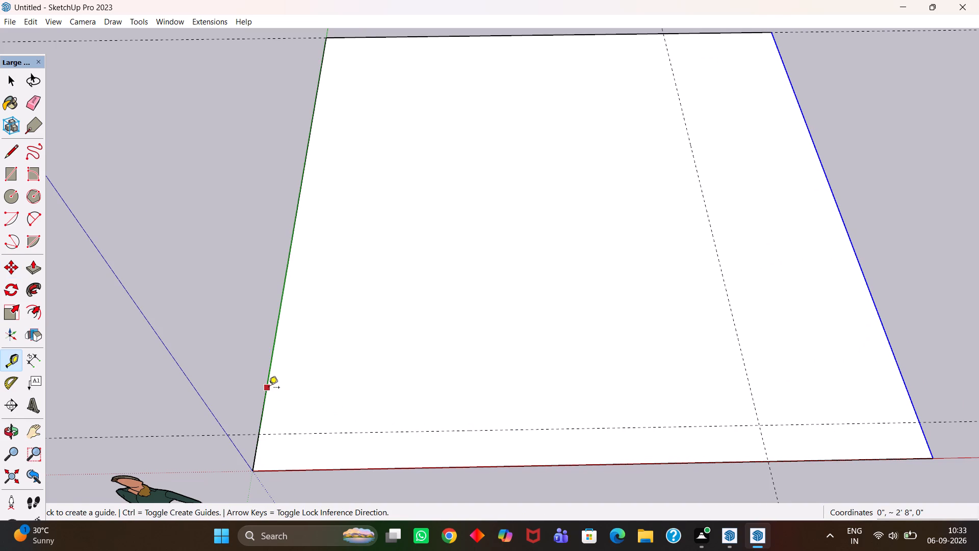
pyautogui.click(269, 388)
pyautogui.click(285, 392)
pyautogui.click(285, 386)
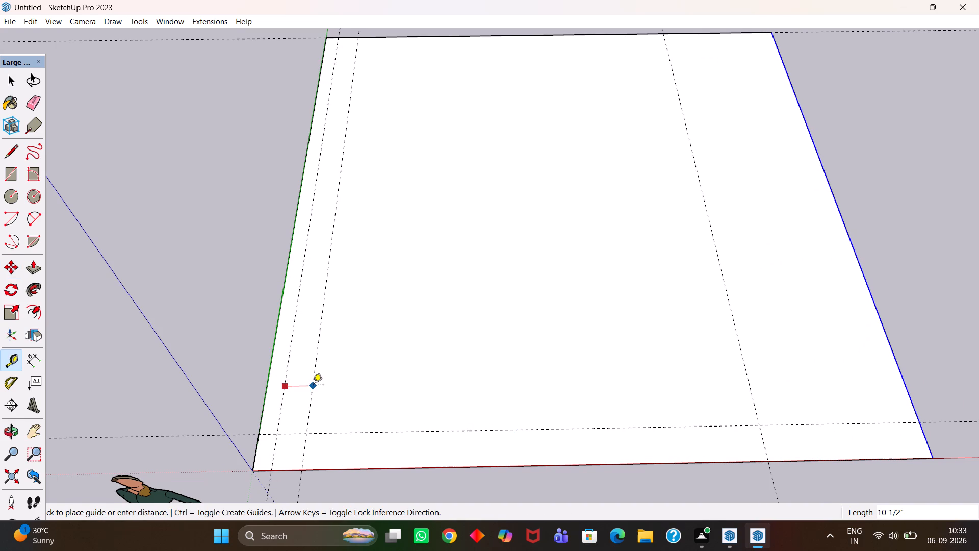
pyautogui.write('9"')
pyautogui.press('Return')
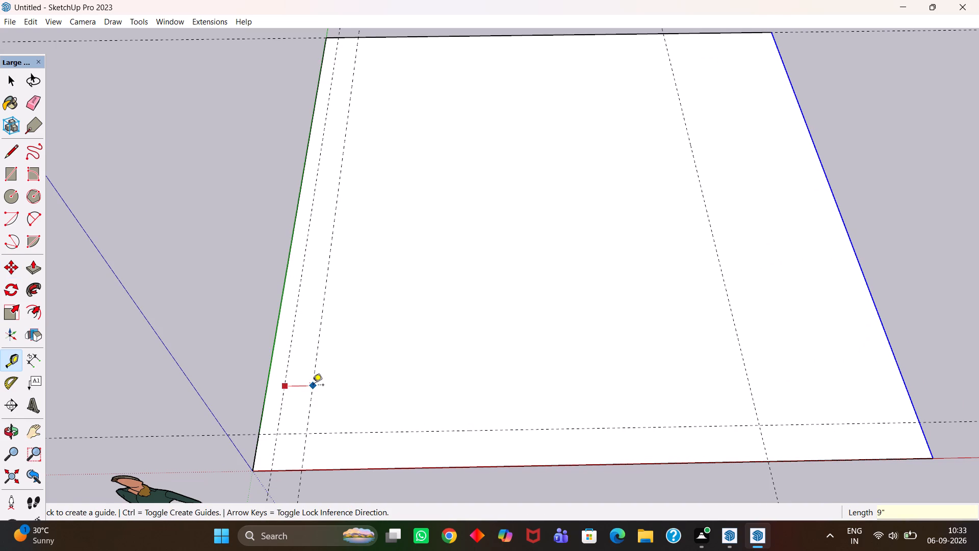
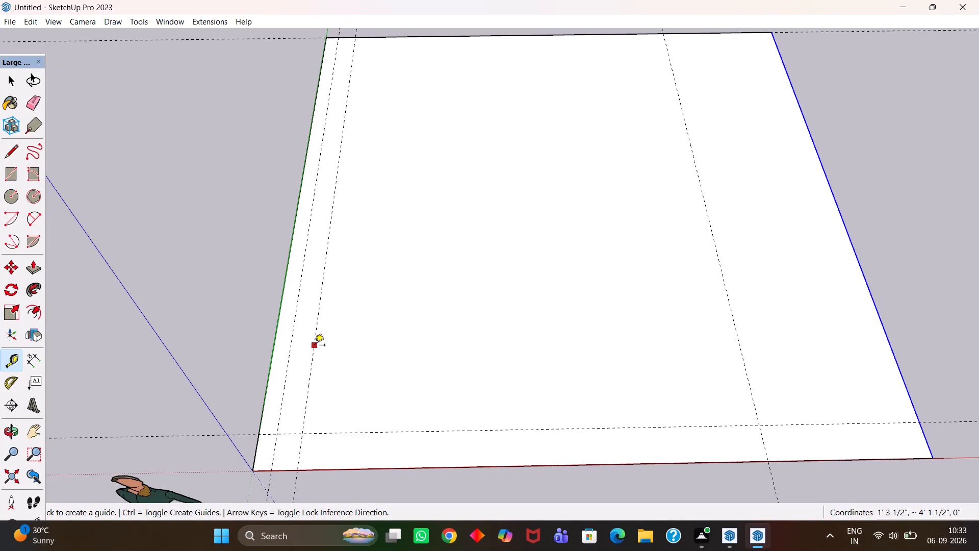
# Place a guide 2' farther inside from the second guide parallel to the rectangle's green-axis edge.
pyautogui.click(315, 346)
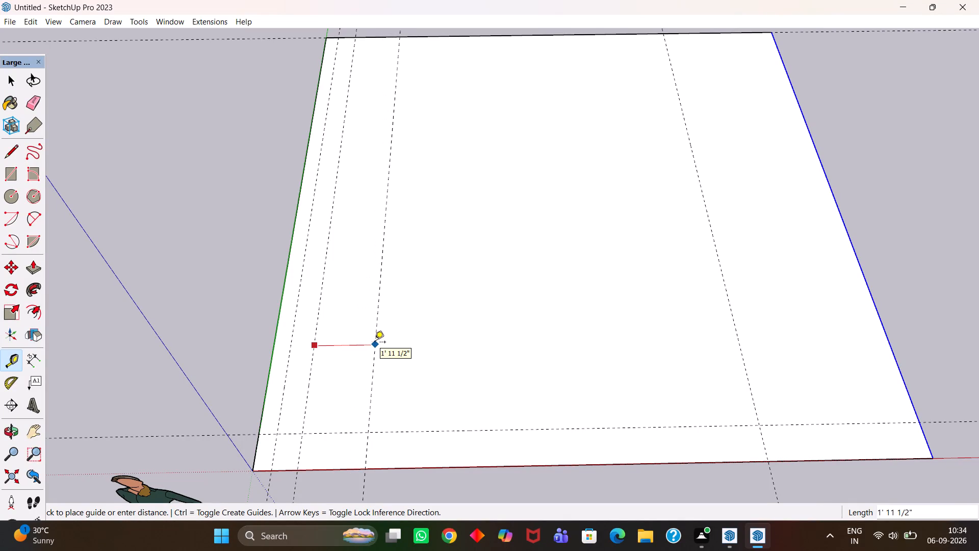
pyautogui.write("2'")
pyautogui.press('Return')
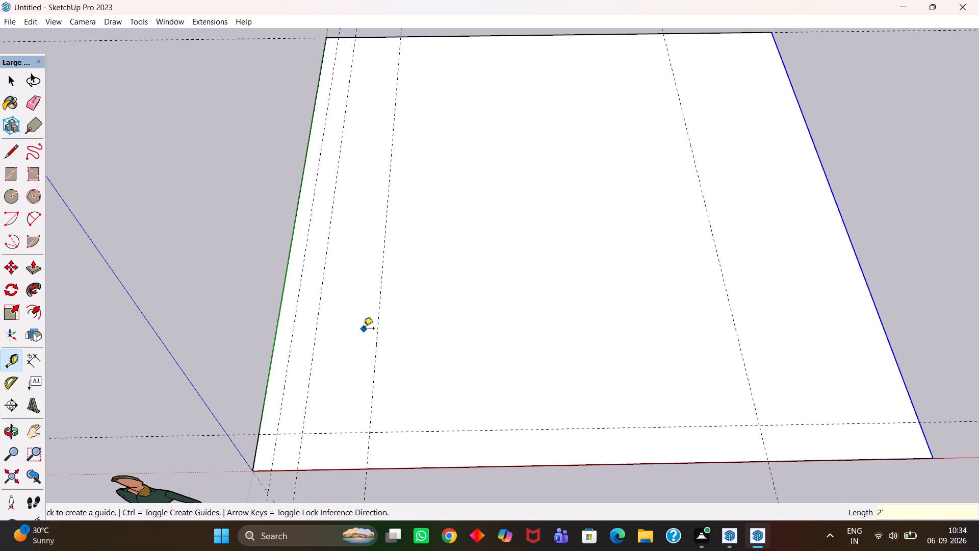
# Place another guide 10' inward from the second guide parallel to the rectangle's green-axis edge.
pyautogui.click(312, 346)
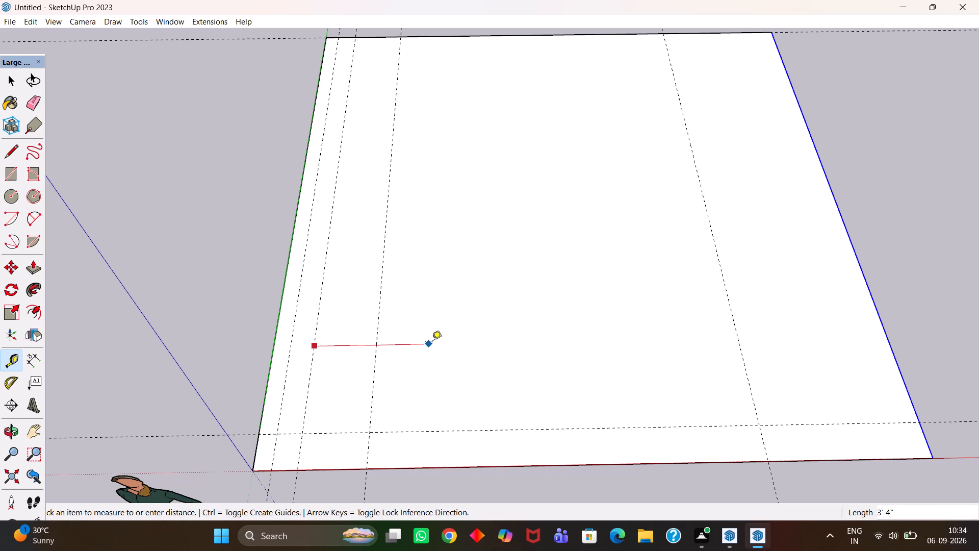
pyautogui.press('Escape')
pyautogui.press('t')
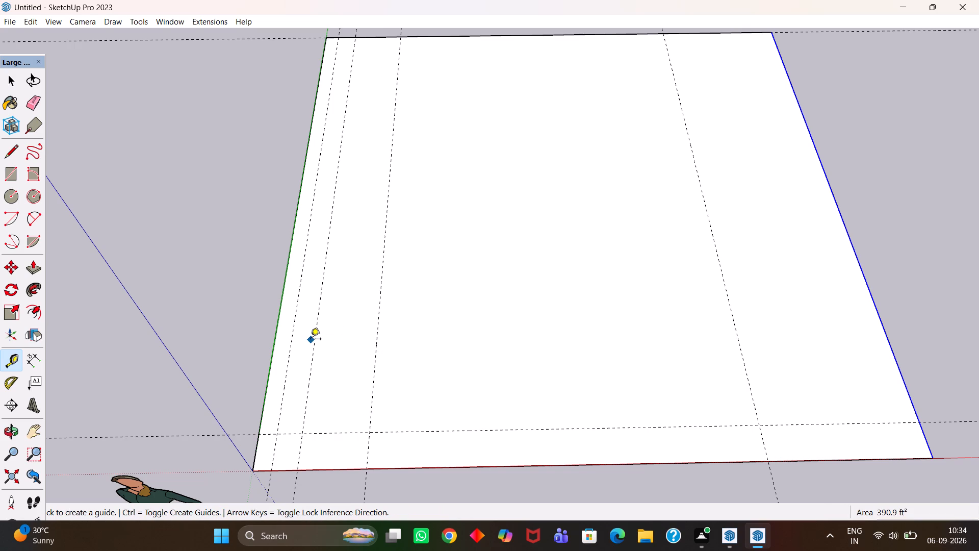
pyautogui.click(312, 340)
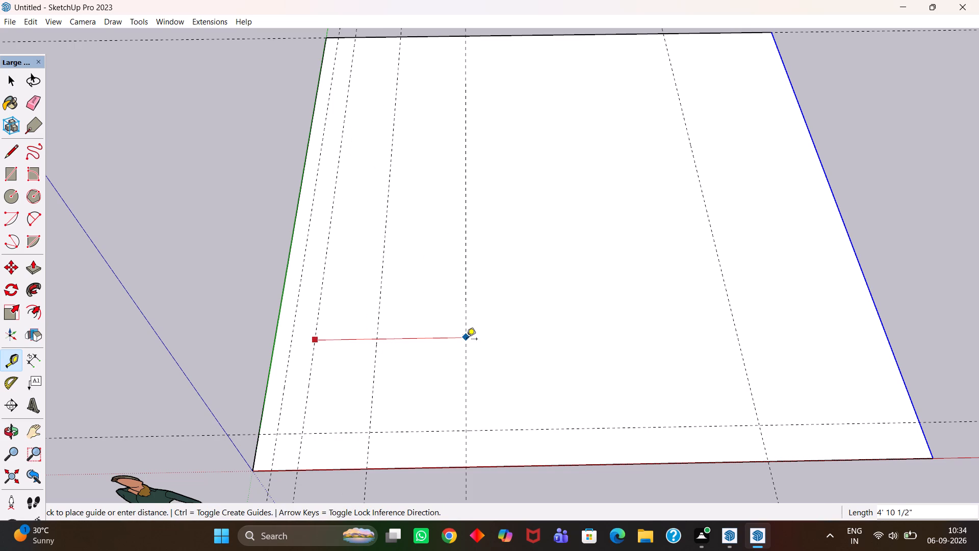
pyautogui.write("10'")
pyautogui.press('Return')
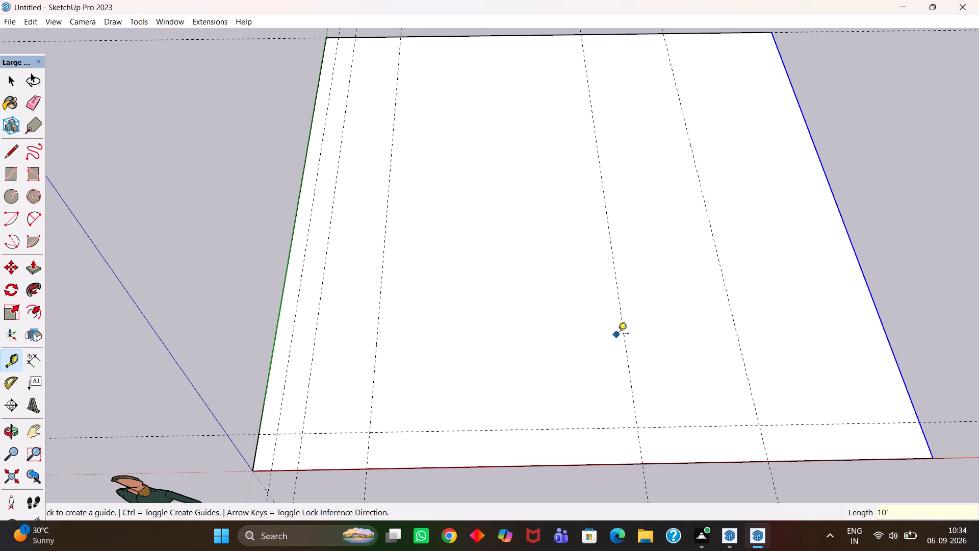
# Place a parallel guide 9" beyond the new 10' guide, on the side away from the green axis.
pyautogui.press('t')
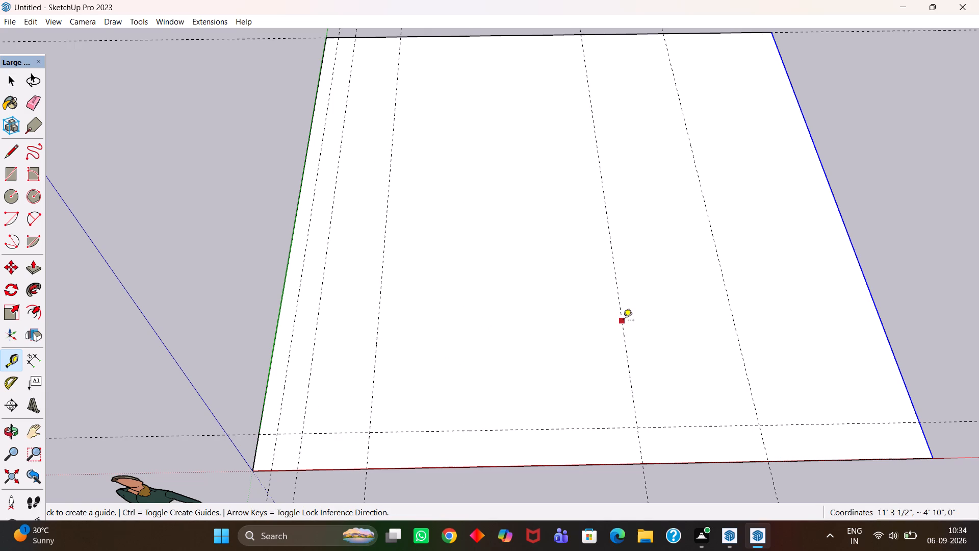
pyautogui.click(623, 321)
pyautogui.write('9"]')
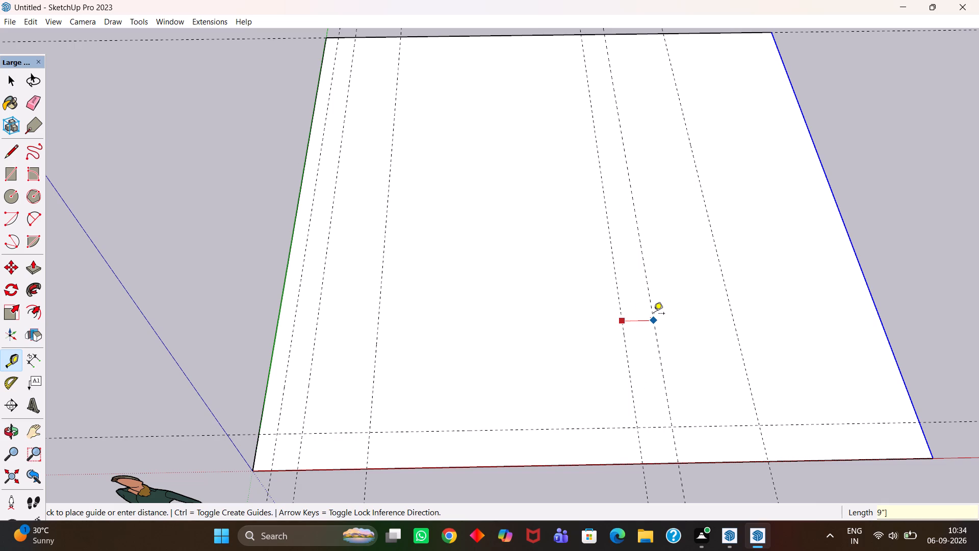
pyautogui.press('Return')
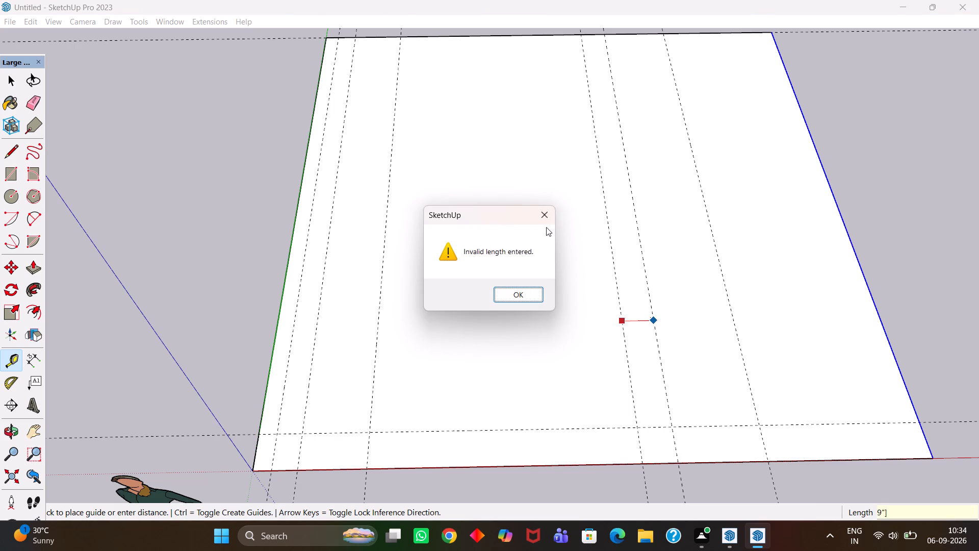
pyautogui.click(547, 220)
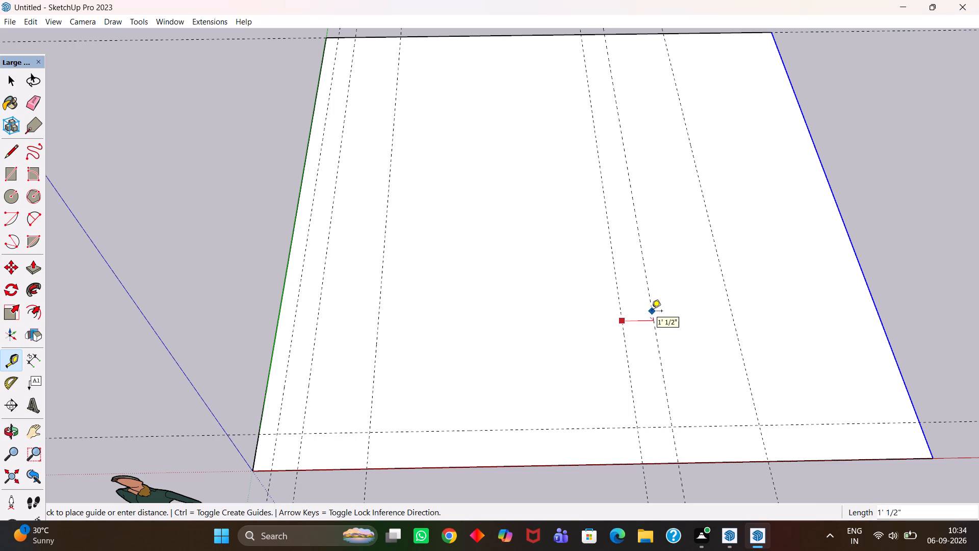
pyautogui.press('9')
pyautogui.press('Return')
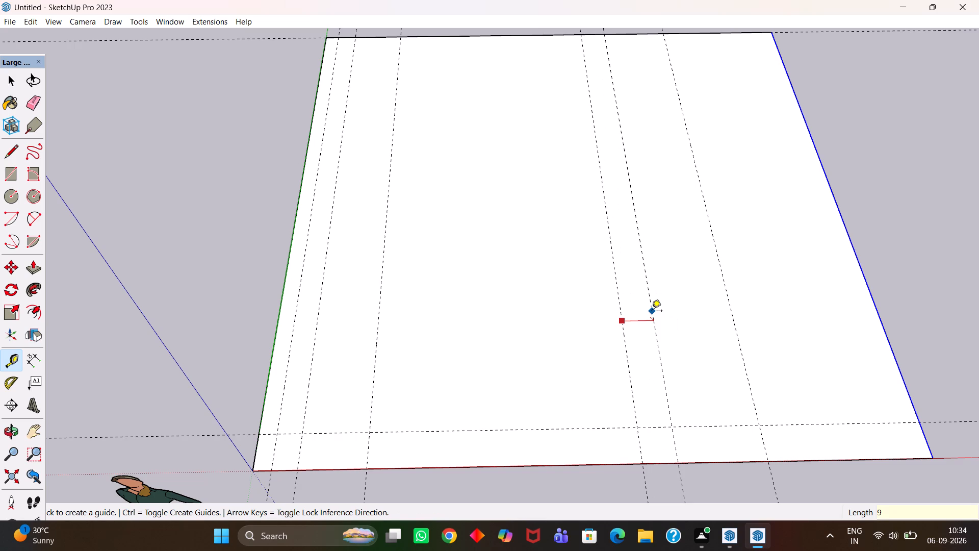
# Place a guide about 1' 10 1/2" inside the base rectangle's edge opposite the red axis.
pyautogui.scroll(-5, 652, 312)
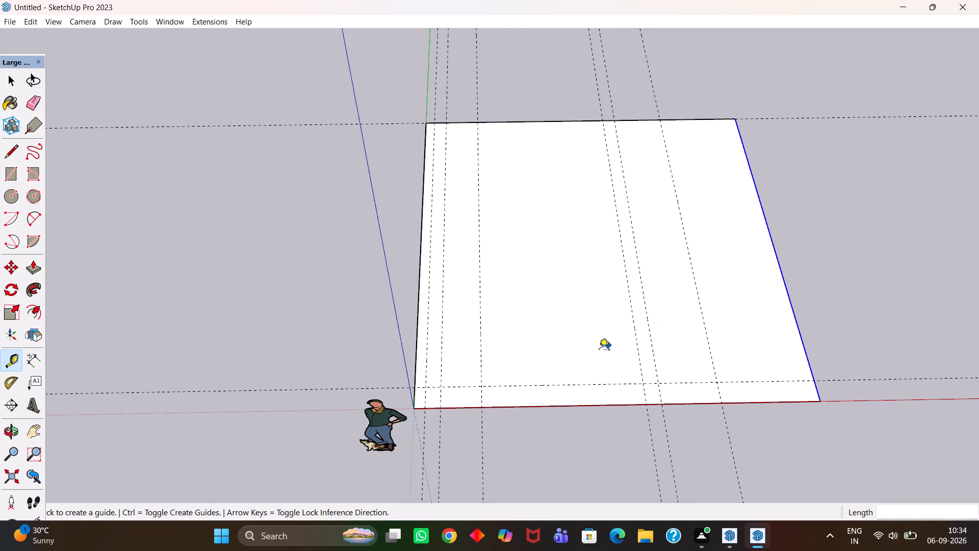
pyautogui.scroll(2, 555, 323)
pyautogui.press('h')
pyautogui.moveTo(555, 260); pyautogui.dragTo(540, 365)
pyautogui.press('t')
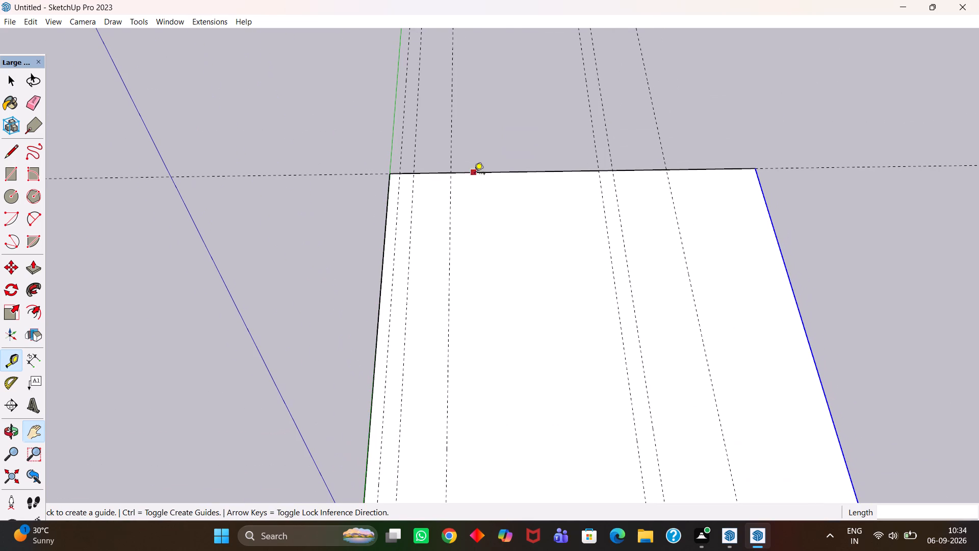
pyautogui.click(495, 169)
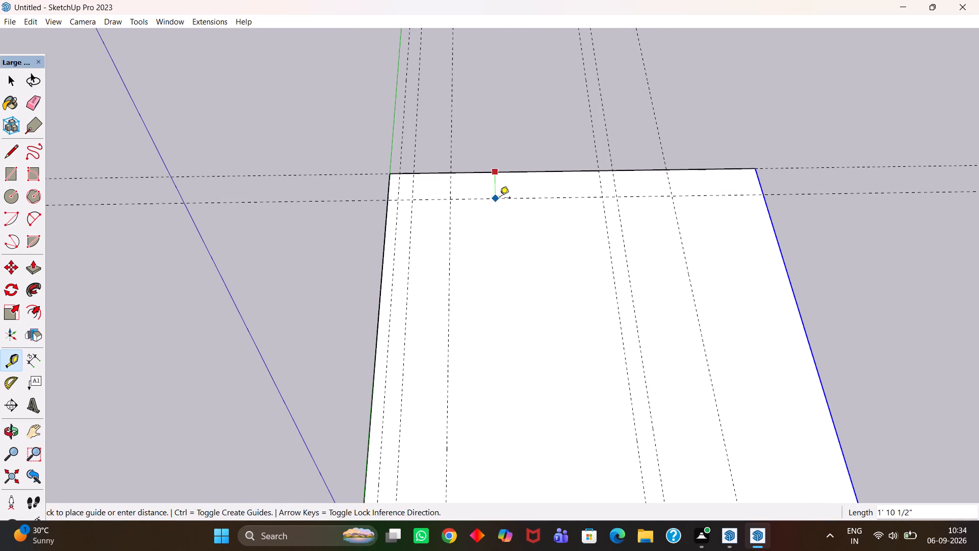
pyautogui.click(500, 198)
# Place a parallel guide 9" from that guide, back toward the edge opposite the red axis.
pyautogui.scroll(3, 503, 191)
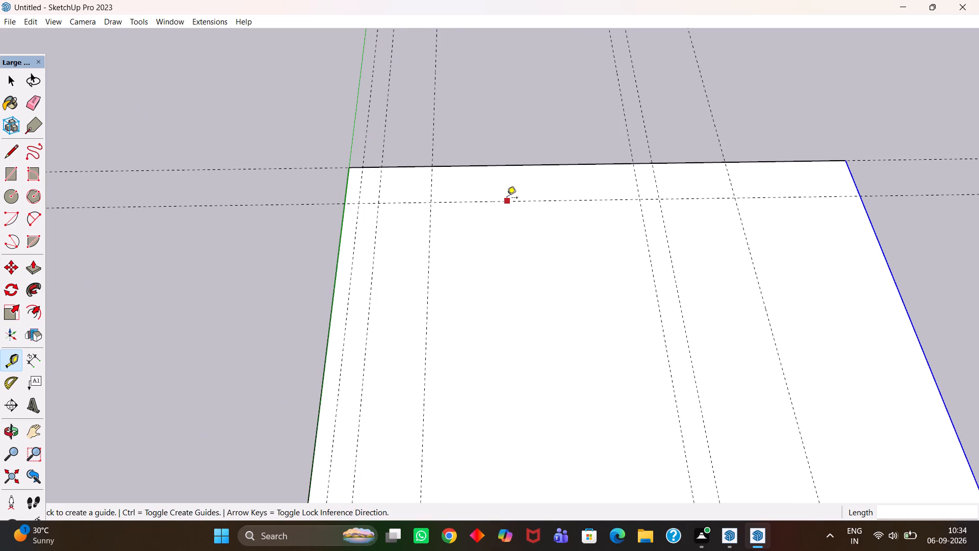
pyautogui.click(507, 200)
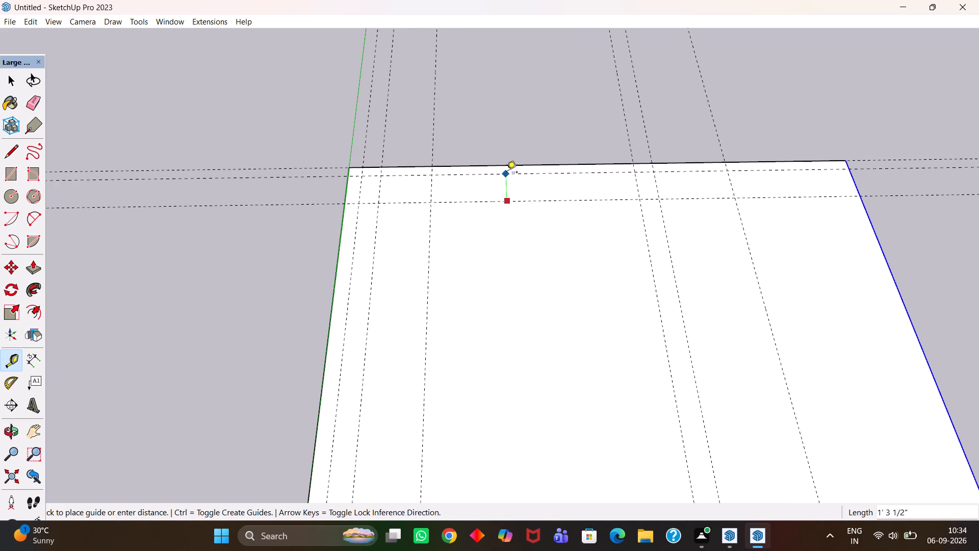
pyautogui.write('9"')
pyautogui.press('Return')
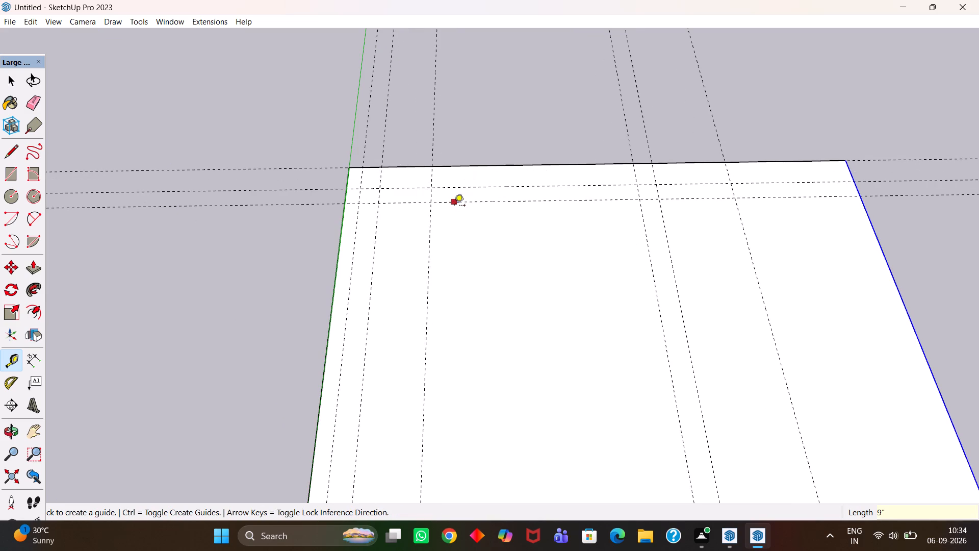
# Draw an 11' 6" by 9" rectangle between the two far guides, from the first green-parallel guide to the outer one of the 9" pair.
pyautogui.press('r')
pyautogui.click(362, 190)
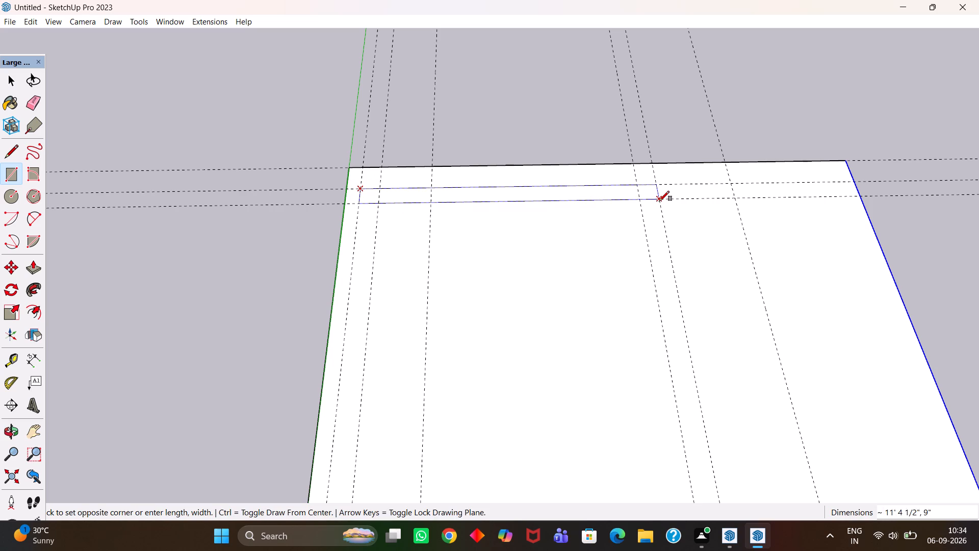
pyautogui.click(660, 200)
# Draw a 9" wide rectangle between the 9" guide pair farther from the green axis, reaching the guide near the red axis.
pyautogui.scroll(-2, 660, 200)
pyautogui.click(639, 185)
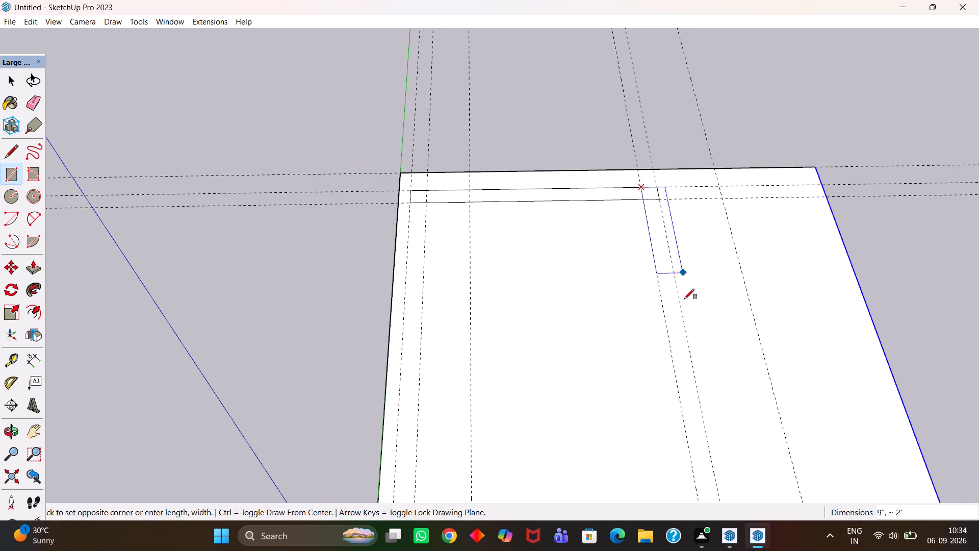
pyautogui.press('h')
pyautogui.scroll(-5, 705, 432)
pyautogui.moveTo(707, 436); pyautogui.dragTo(603, 332)
pyautogui.press('Escape')
pyautogui.scroll(-2, 613, 397)
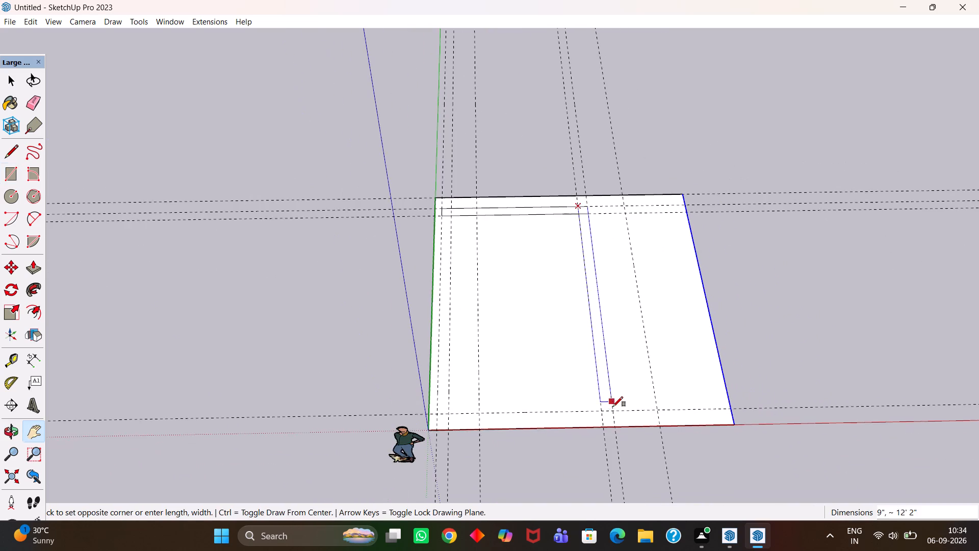
pyautogui.scroll(3, 613, 409)
pyautogui.click(613, 409)
# Draw a 9" by 17' 6" rectangle between the guide pair nearest the green axis, down to the guide near the red axis.
pyautogui.scroll(3, 435, 178)
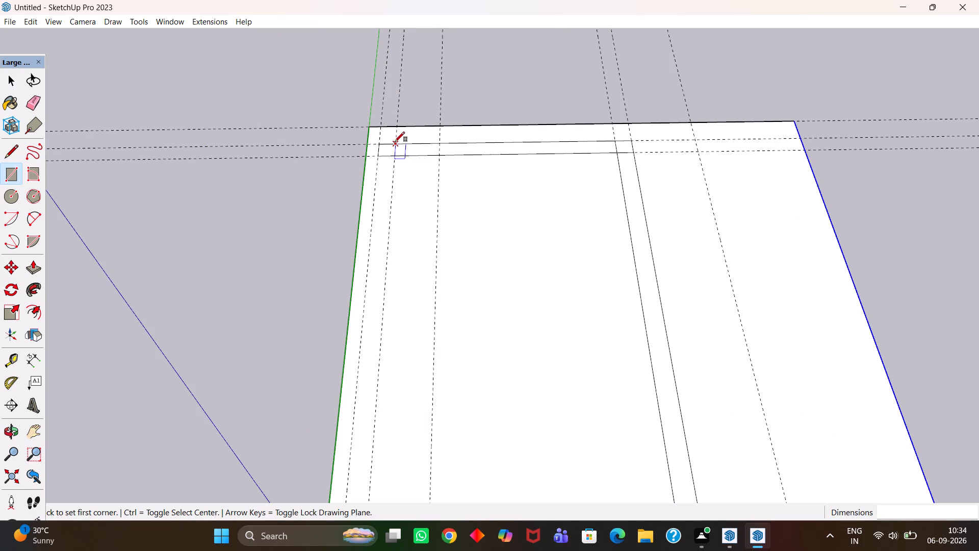
pyautogui.click(395, 142)
pyautogui.press('h')
pyautogui.scroll(-3, 357, 353)
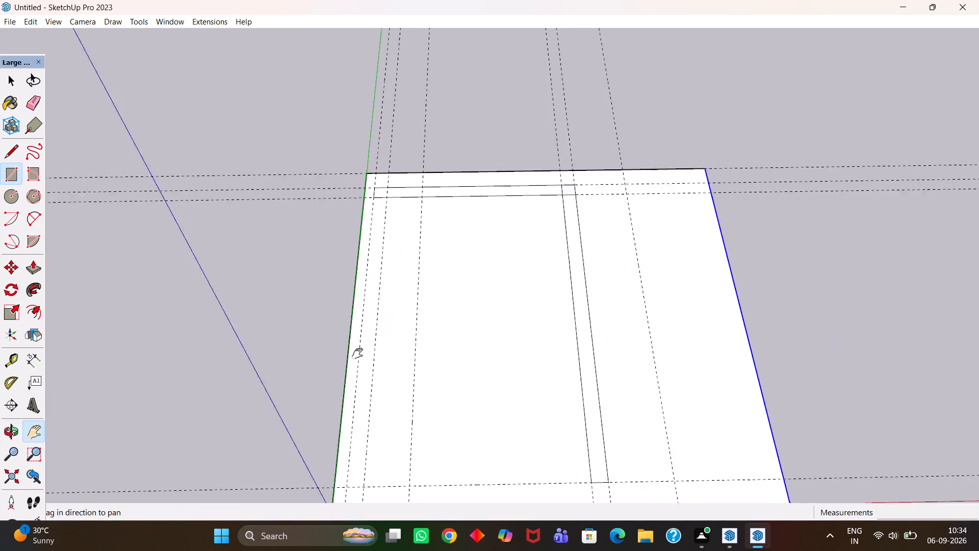
pyautogui.scroll(-3, 357, 354)
pyautogui.moveTo(366, 369); pyautogui.dragTo(389, 303)
pyautogui.scroll(3, 370, 383)
pyautogui.press('Escape')
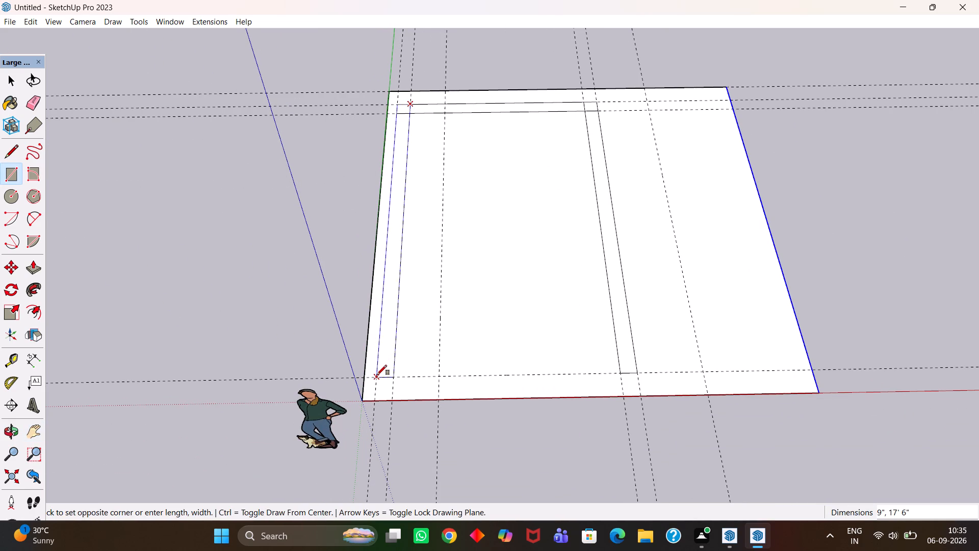
pyautogui.click(377, 375)
# Place a guide about 1' 8 1/2" inside the room from the inner line of the 9" strip opposite the red axis.
pyautogui.press('h')
pyautogui.moveTo(521, 216); pyautogui.dragTo(493, 353)
pyautogui.scroll(5, 453, 250)
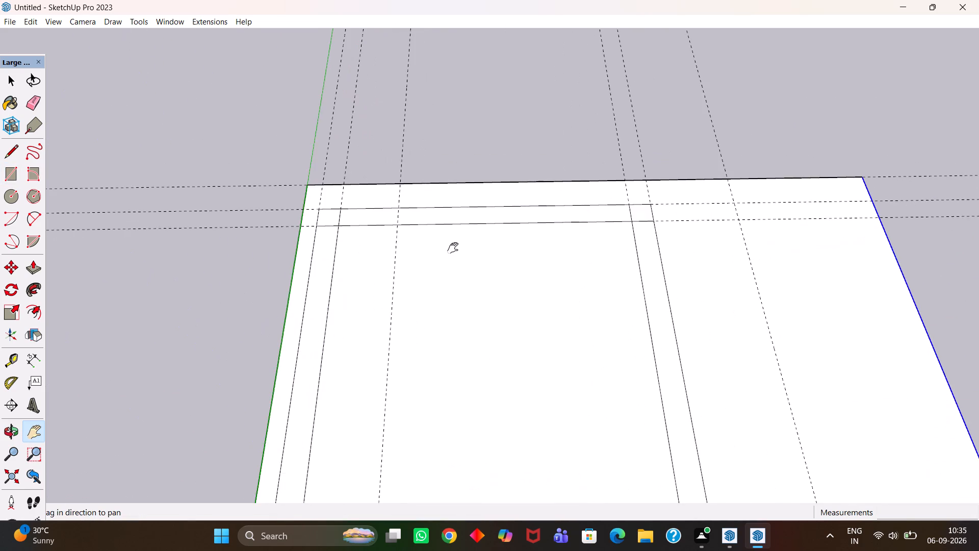
pyautogui.moveTo(453, 244); pyautogui.dragTo(454, 300)
pyautogui.scroll(2, 454, 300)
pyautogui.press('t')
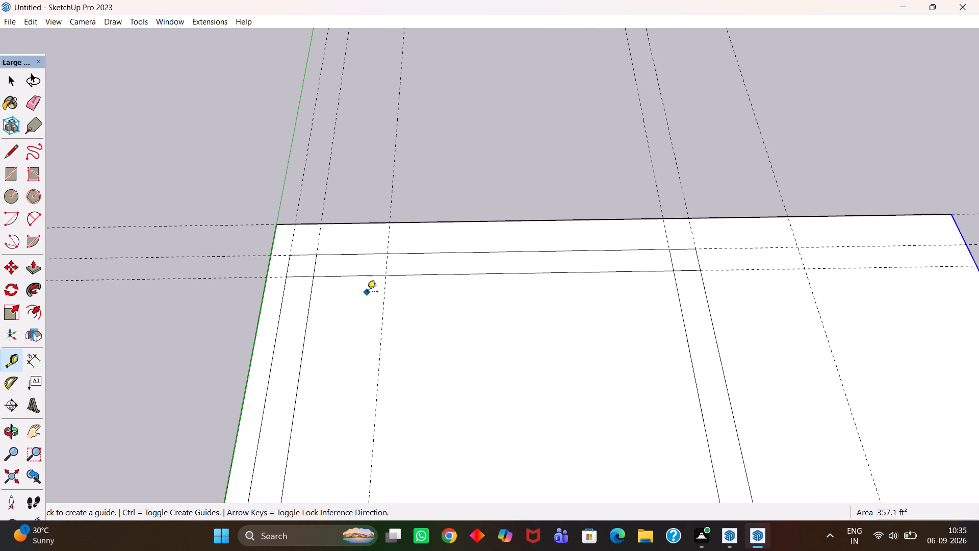
pyautogui.scroll(3, 330, 292)
pyautogui.click(330, 272)
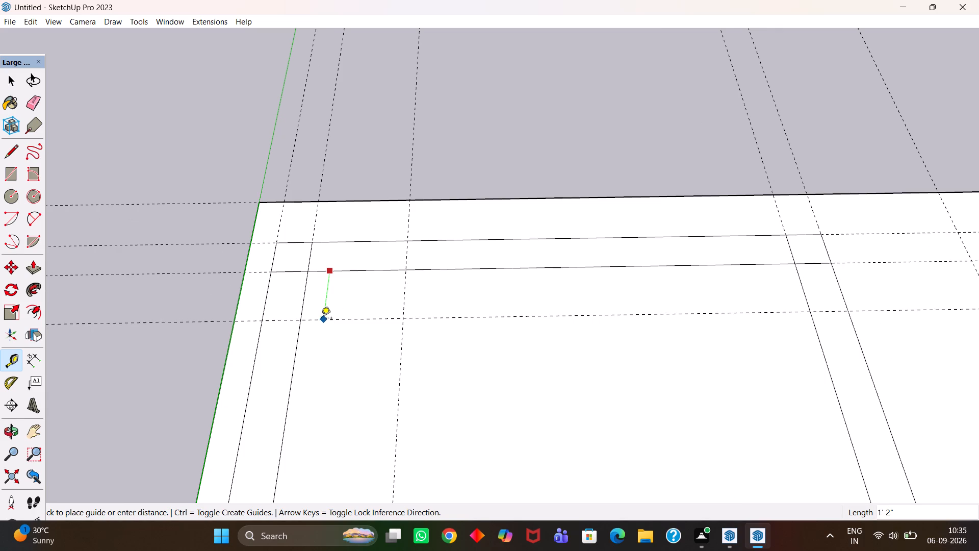
pyautogui.write("1'")
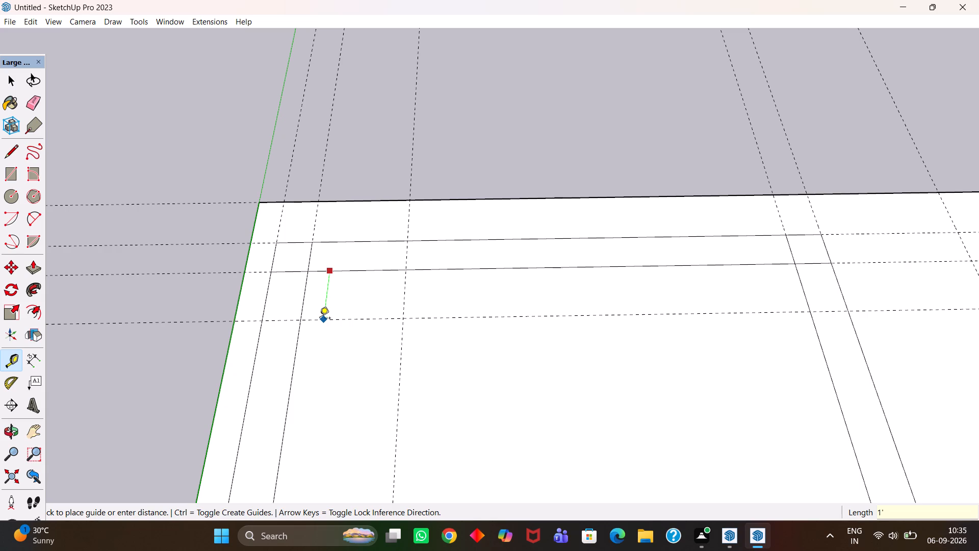
pyautogui.press('BackSpace')
pyautogui.press('BackSpace')
pyautogui.press('BackSpace')
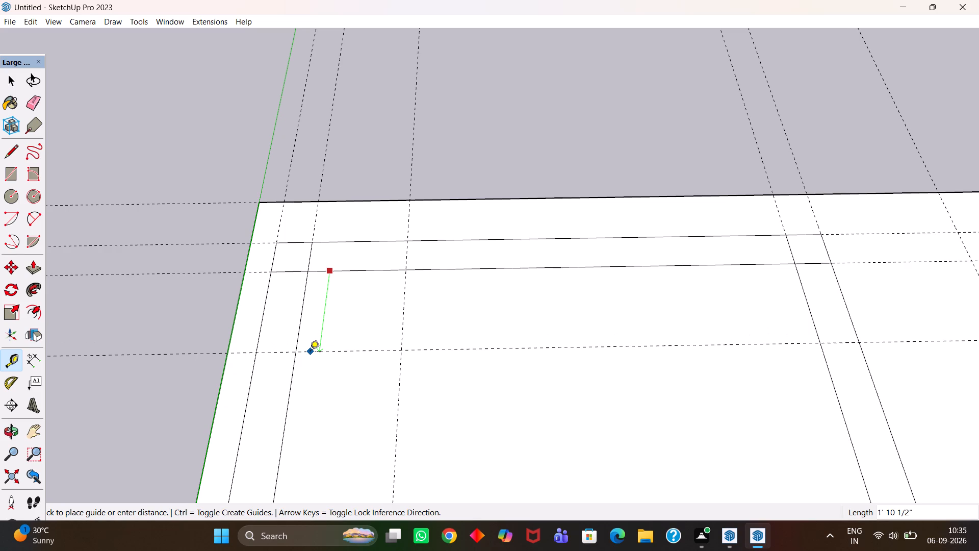
pyautogui.scroll(2, 310, 356)
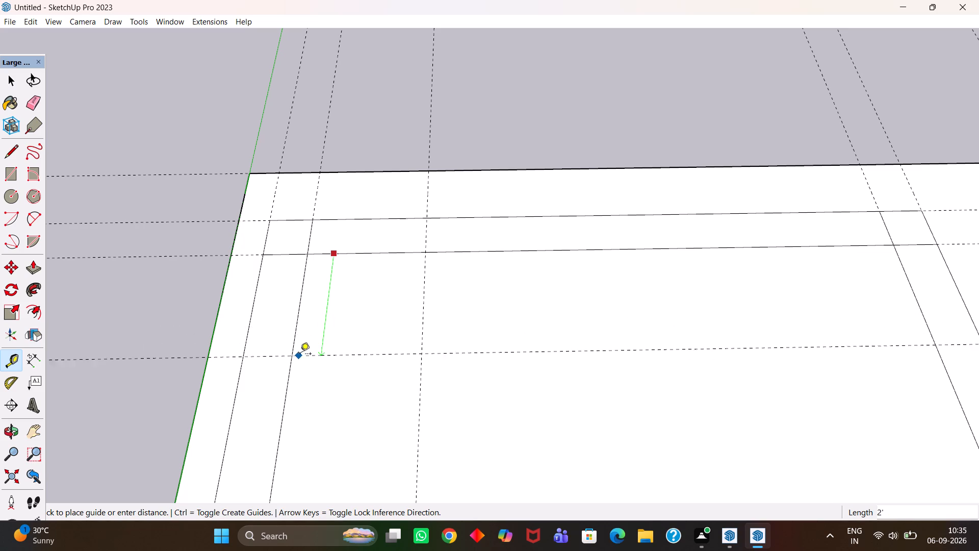
pyautogui.scroll(7, 304, 329)
pyautogui.scroll(-5, 302, 336)
pyautogui.moveTo(303, 340); pyautogui.dragTo(338, 349, button='middle')
pyautogui.scroll(1, 340, 354)
pyautogui.press('h')
pyautogui.scroll(2, 331, 345)
pyautogui.scroll(-4, 327, 340)
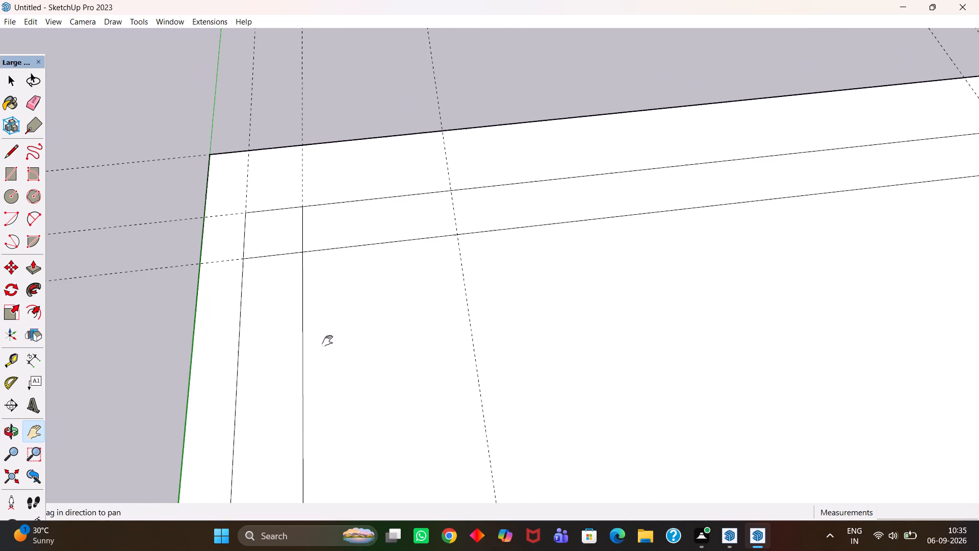
pyautogui.press('Escape')
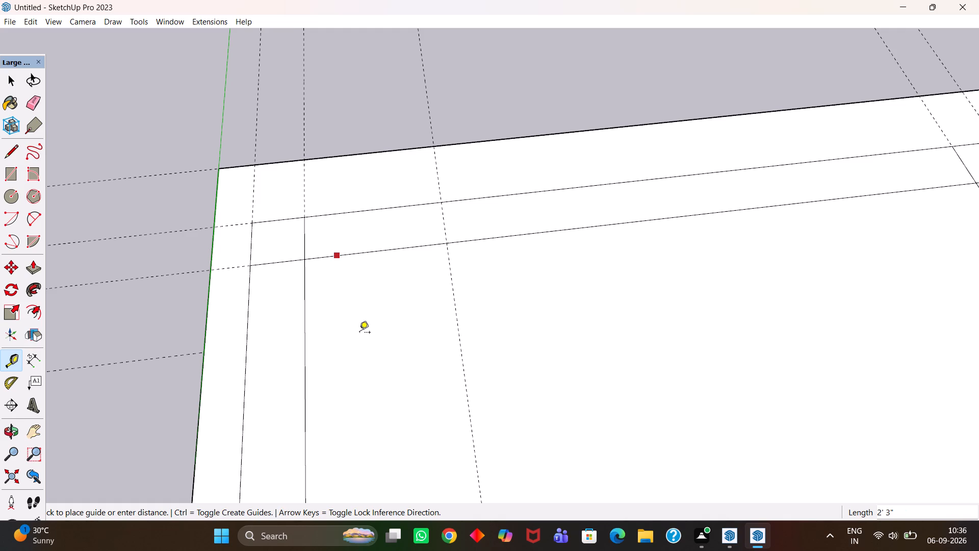
pyautogui.scroll(4, 338, 344)
pyautogui.scroll(-5, 317, 354)
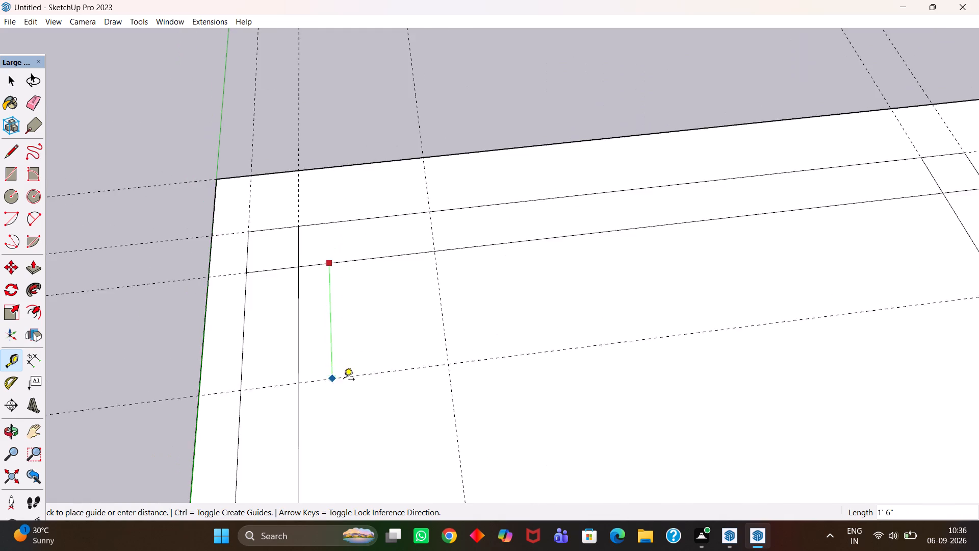
pyautogui.moveTo(344, 380); pyautogui.dragTo(247, 360, button='middle')
pyautogui.scroll(1, 308, 372)
pyautogui.scroll(3, 300, 327)
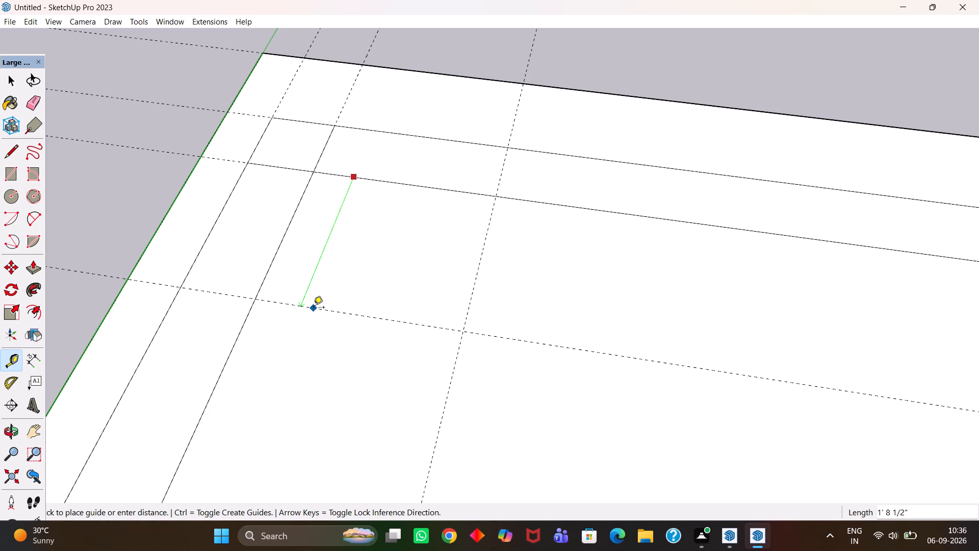
pyautogui.click(314, 308)
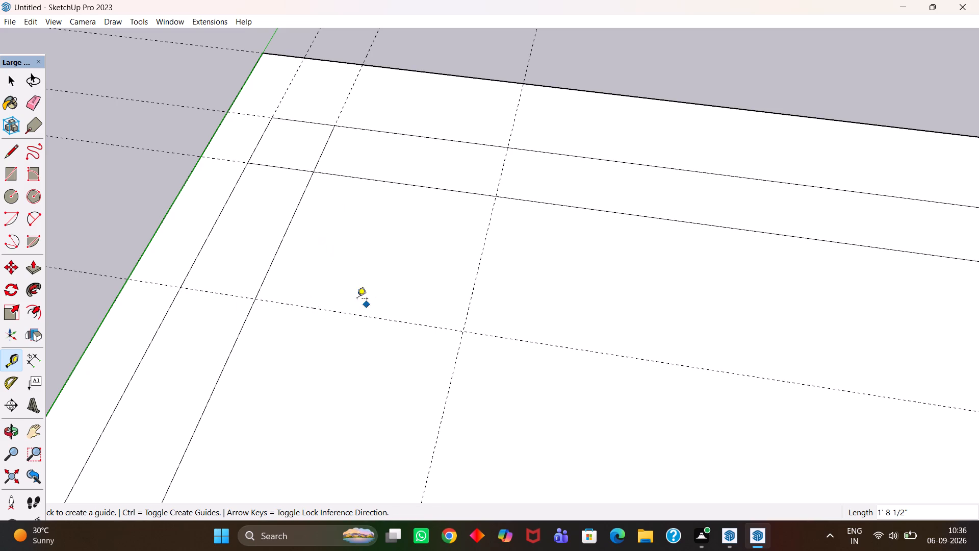
# Undo the last guide and place one 1'.75" inside the room from the inner line of the far 9" strip.
pyautogui.hotkey('ctrl', 'z')
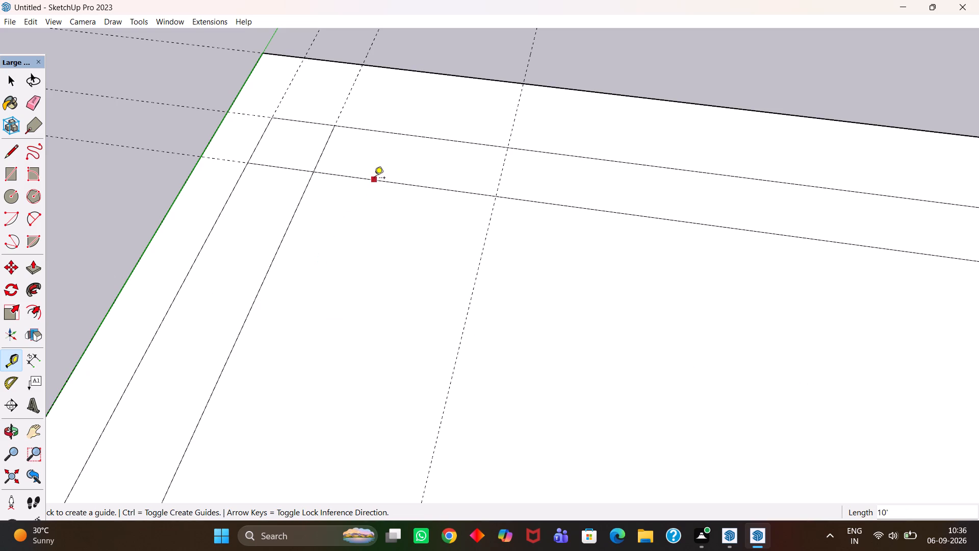
pyautogui.click(373, 180)
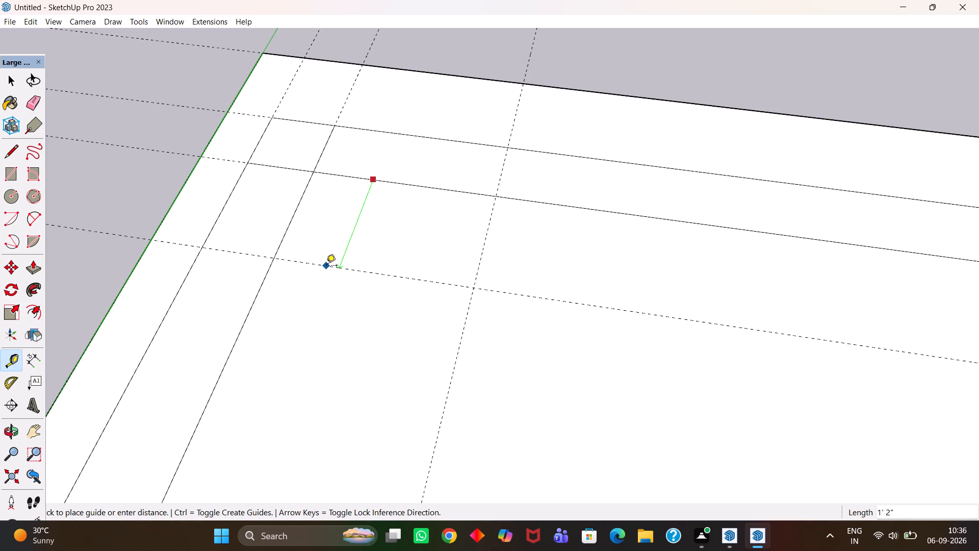
pyautogui.write("1'.4")
pyautogui.press('BackSpace')
pyautogui.write('75"')
pyautogui.press('Return')
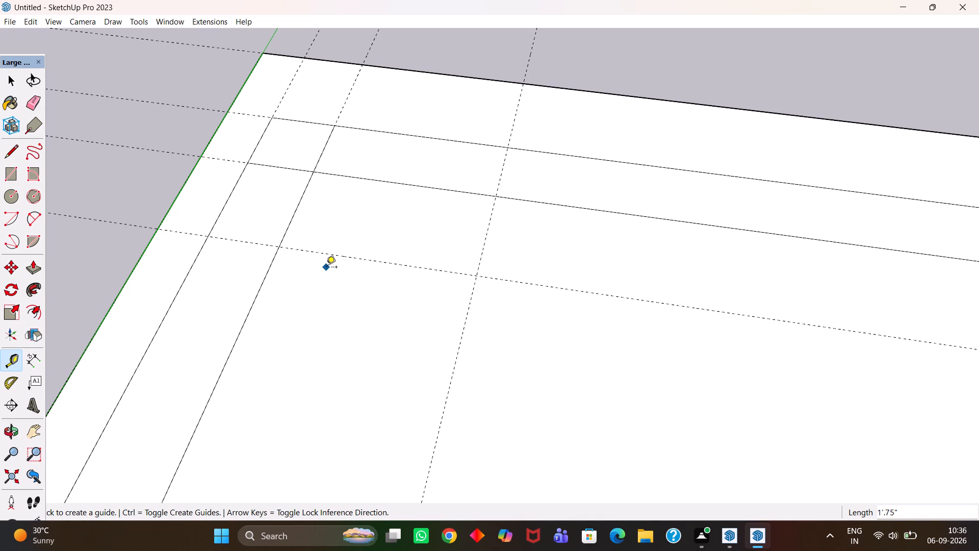
# Place a parallel guide 3' from the 1'.75" guide, toward the red axis.
pyautogui.scroll(1, 326, 268)
pyautogui.scroll(-1, 326, 268)
pyautogui.scroll(3, 326, 267)
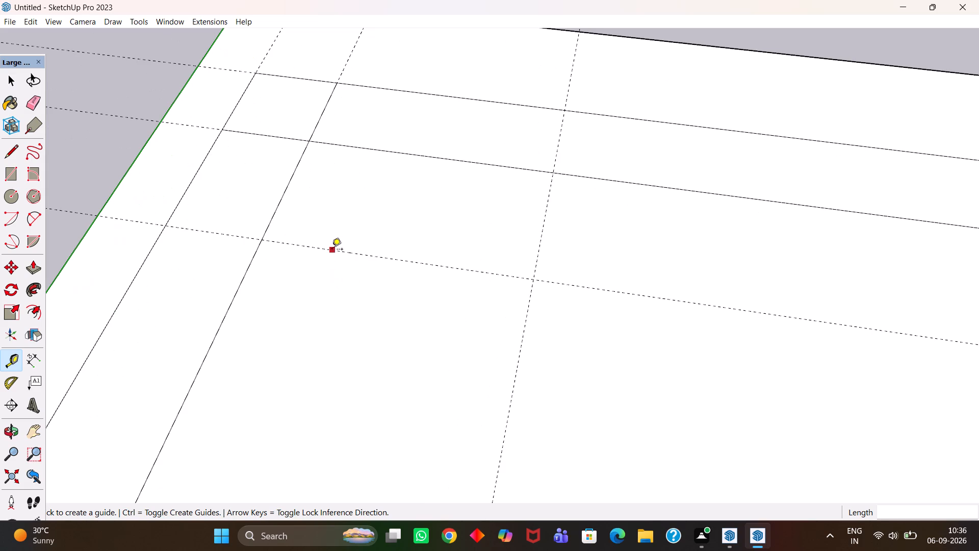
pyautogui.click(332, 250)
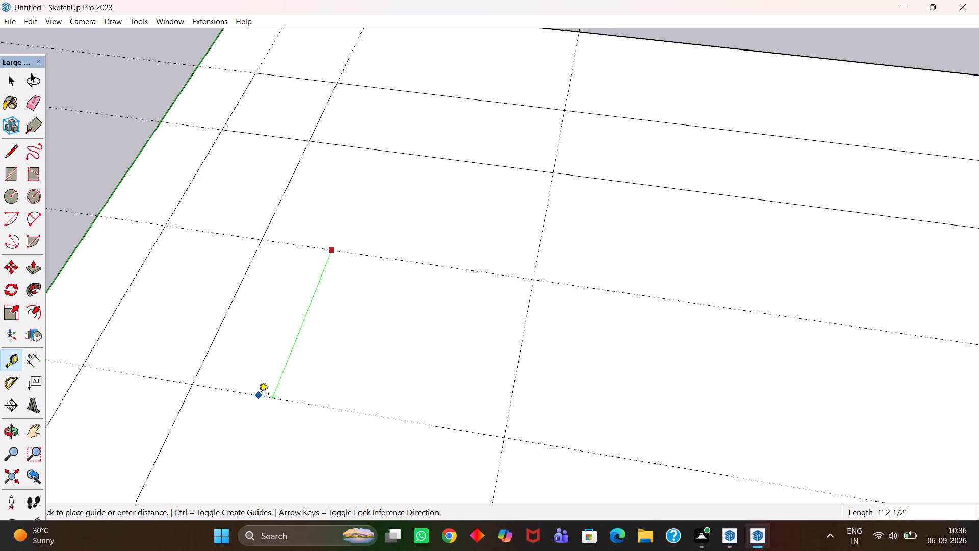
pyautogui.write("3'")
pyautogui.press('Return')
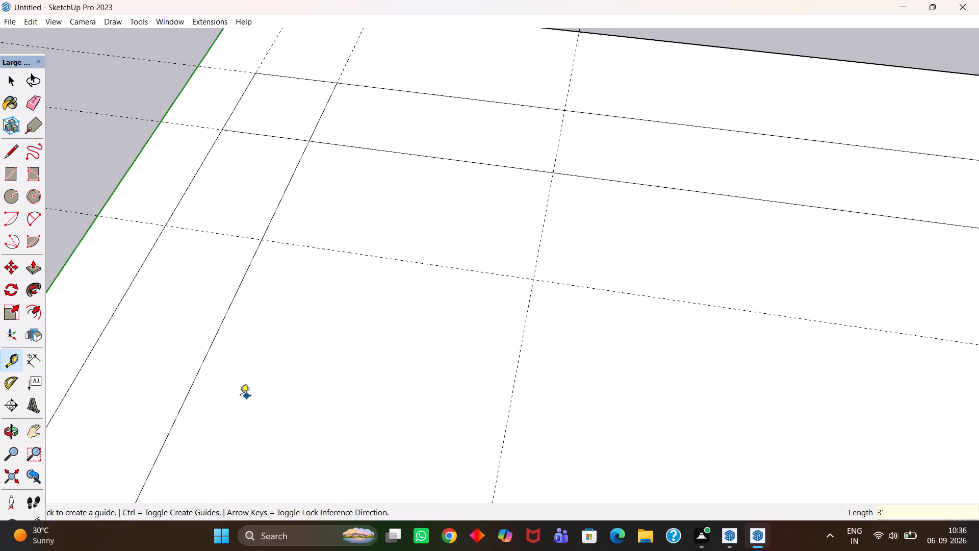
# Place another parallel guide 2'5" beyond the 3' guide, toward the red axis.
pyautogui.press('h')
pyautogui.scroll(-9, 236, 353)
pyautogui.scroll(1, 265, 333)
pyautogui.moveTo(264, 335); pyautogui.dragTo(234, 407, button='middle')
pyautogui.scroll(-2, 234, 407)
pyautogui.moveTo(213, 416); pyautogui.dragTo(418, 265)
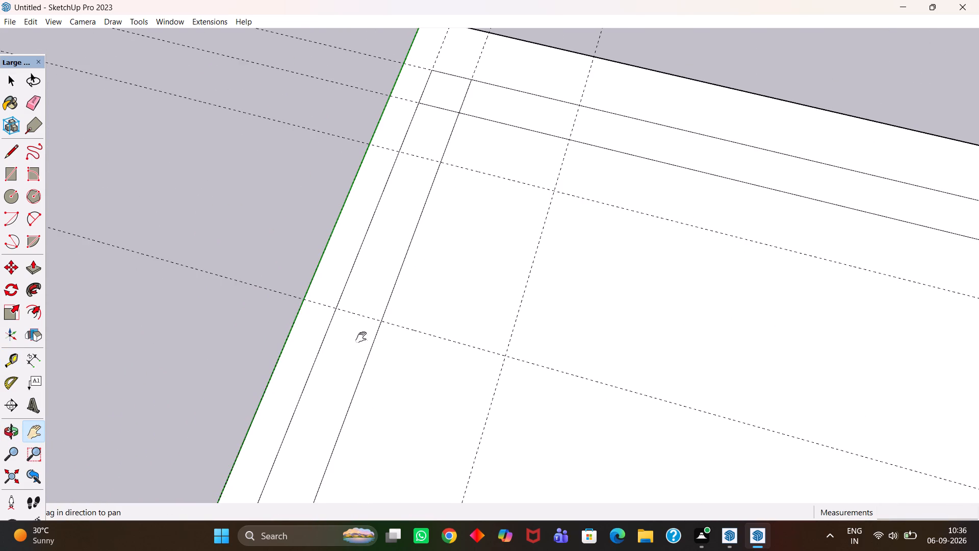
pyautogui.middleClick(373, 332)
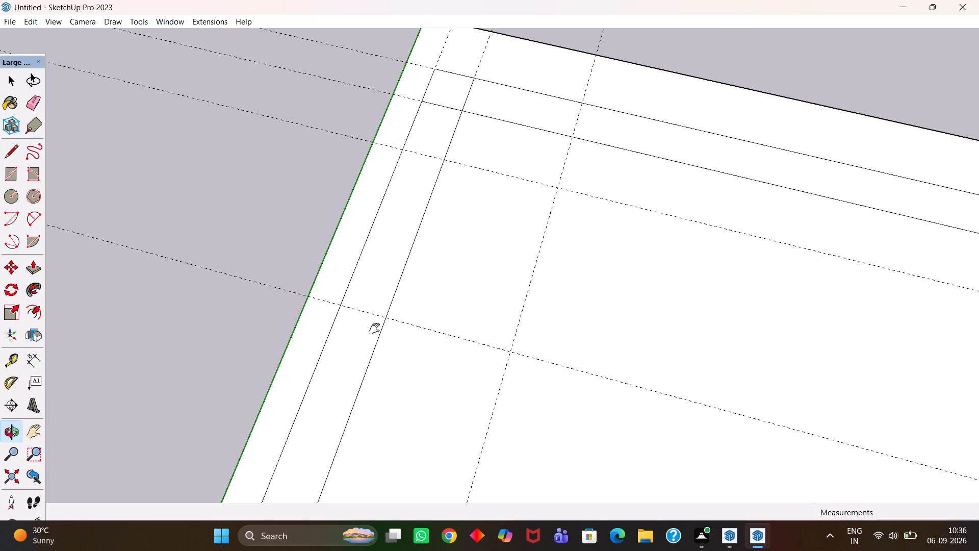
pyautogui.scroll(2, 440, 297)
pyautogui.moveTo(466, 328); pyautogui.dragTo(470, 329, button='middle')
pyautogui.press('t')
pyautogui.click(433, 343)
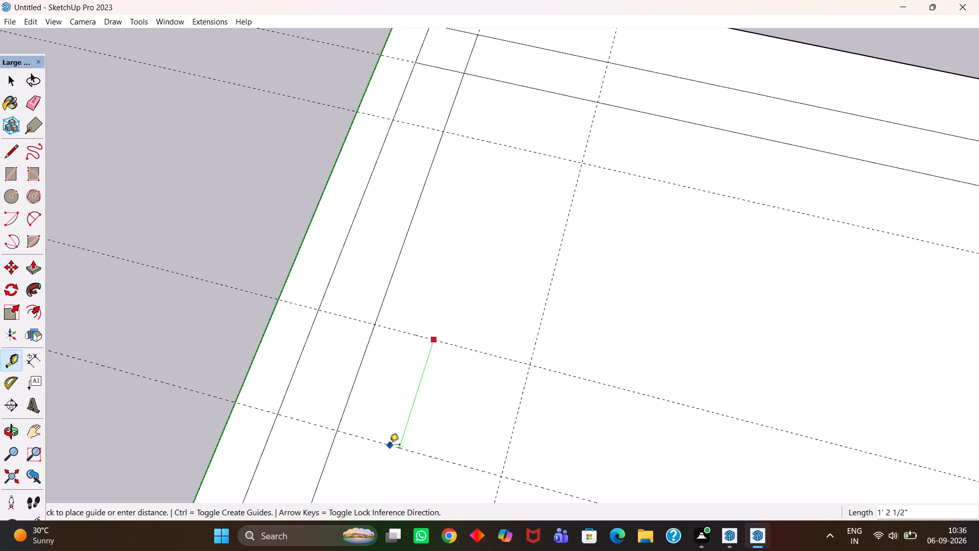
pyautogui.write('2\'5"')
pyautogui.press('Return')
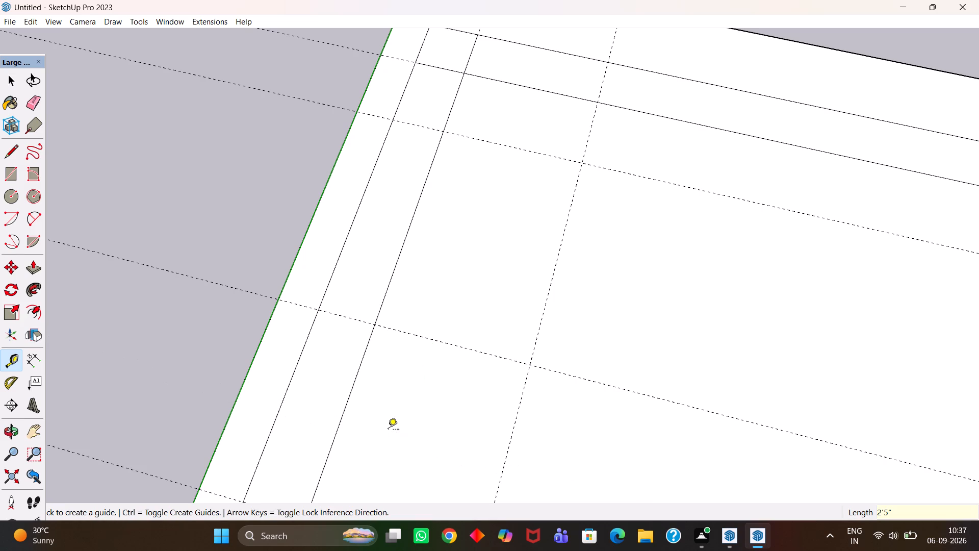
# Place a further parallel guide 2'5" beyond the previous 2'5" guide, toward the red axis.
pyautogui.press('h')
pyautogui.scroll(-7, 432, 346)
pyautogui.moveTo(417, 413); pyautogui.dragTo(454, 304)
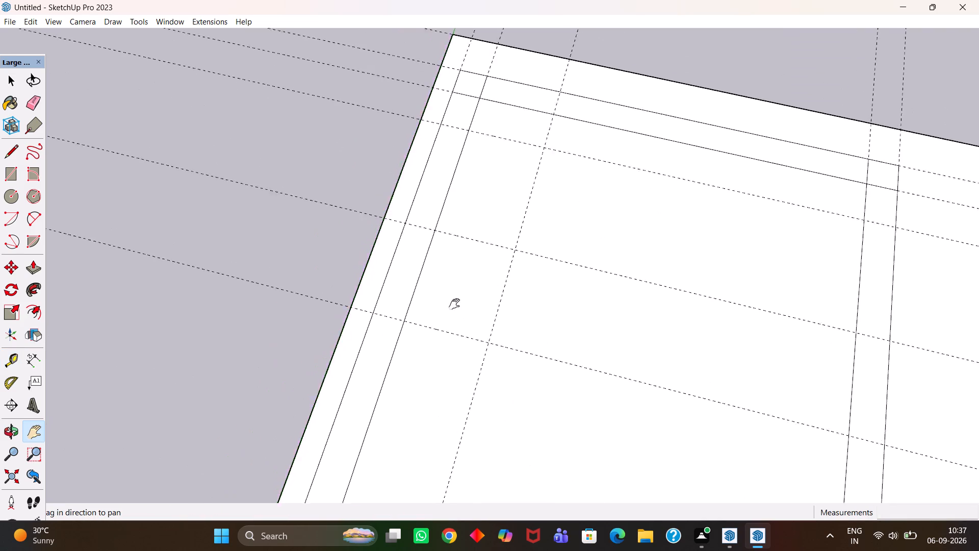
pyautogui.moveTo(454, 304); pyautogui.dragTo(454, 304)
pyautogui.moveTo(423, 354); pyautogui.dragTo(435, 355, button='middle')
pyautogui.scroll(2, 436, 355)
pyautogui.press('t')
pyautogui.click(450, 322)
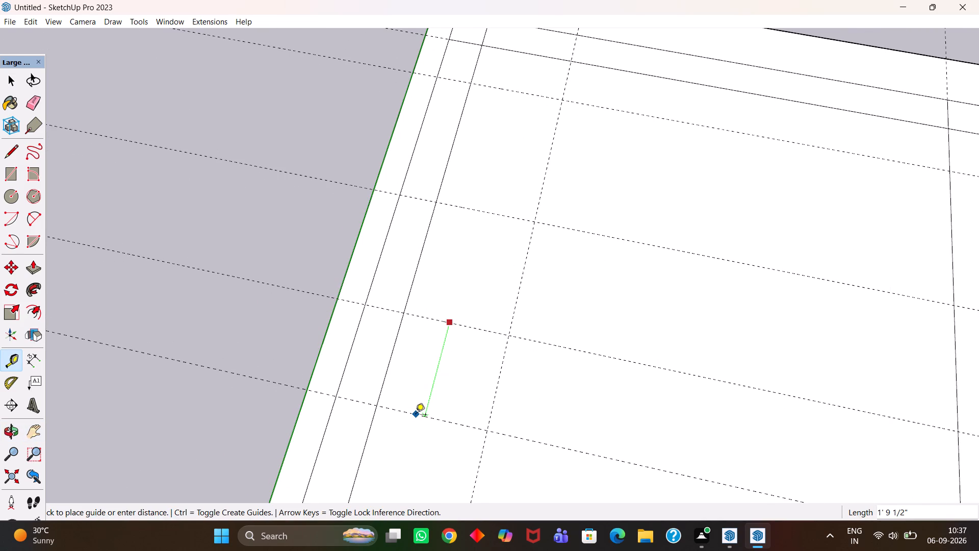
pyautogui.write('2\'5"')
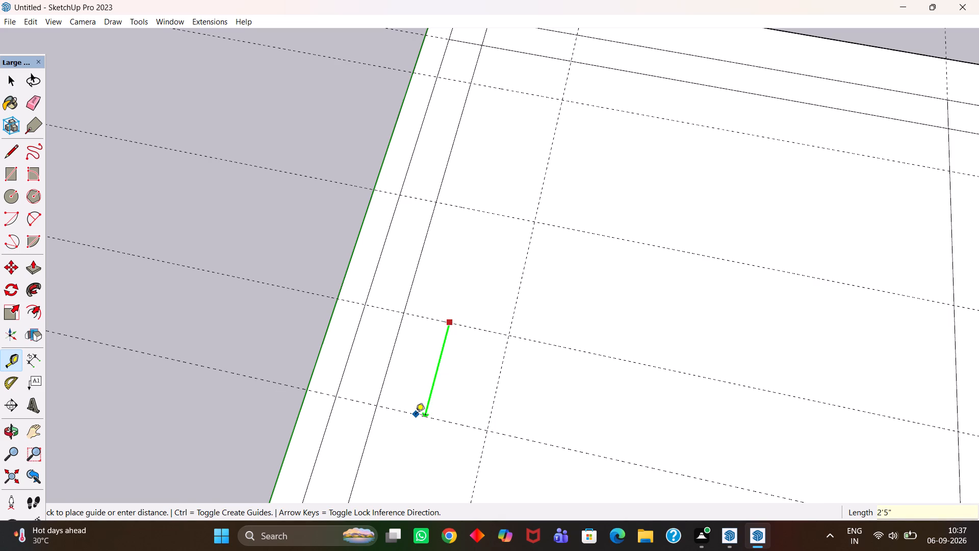
pyautogui.press('Return')
# Place a parallel guide 3' beyond the second 2'5" guide, toward the red axis.
pyautogui.press('h')
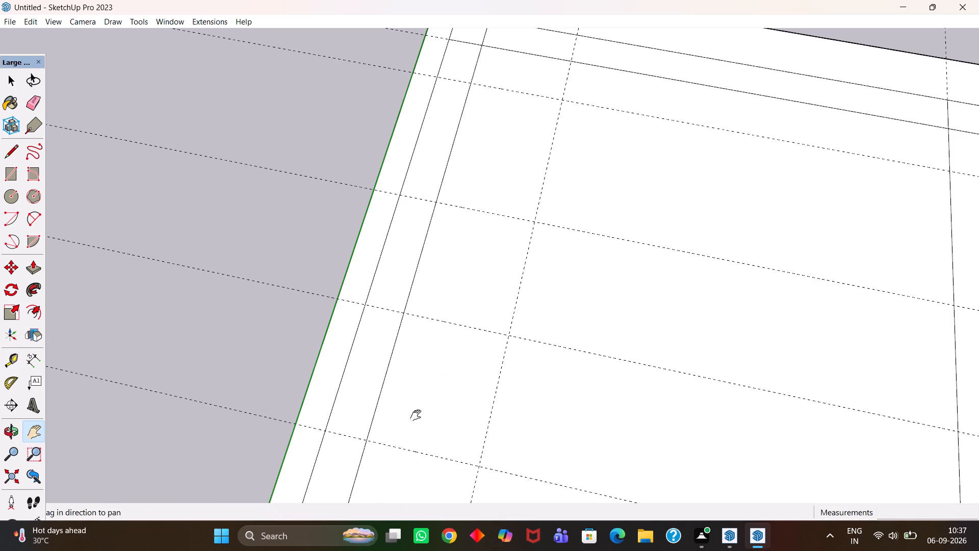
pyautogui.scroll(-5, 425, 390)
pyautogui.press('h')
pyautogui.scroll(4, 432, 402)
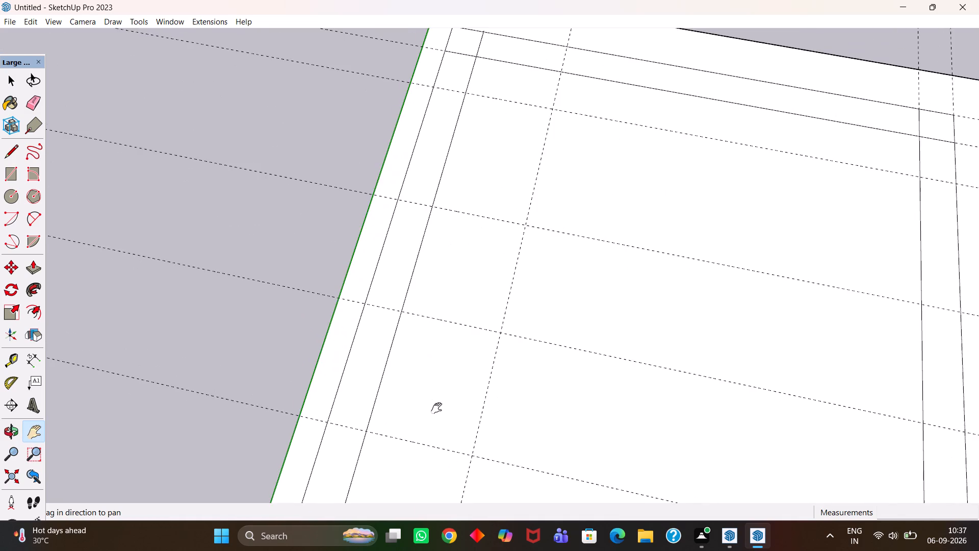
pyautogui.moveTo(436, 408); pyautogui.dragTo(413, 327)
pyautogui.press('t')
pyautogui.click(401, 362)
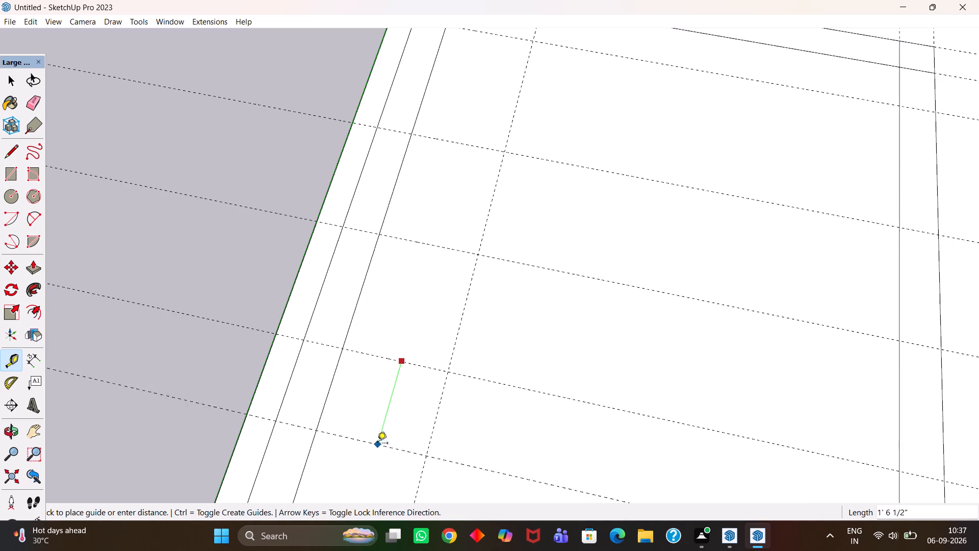
pyautogui.scroll(-4, 377, 409)
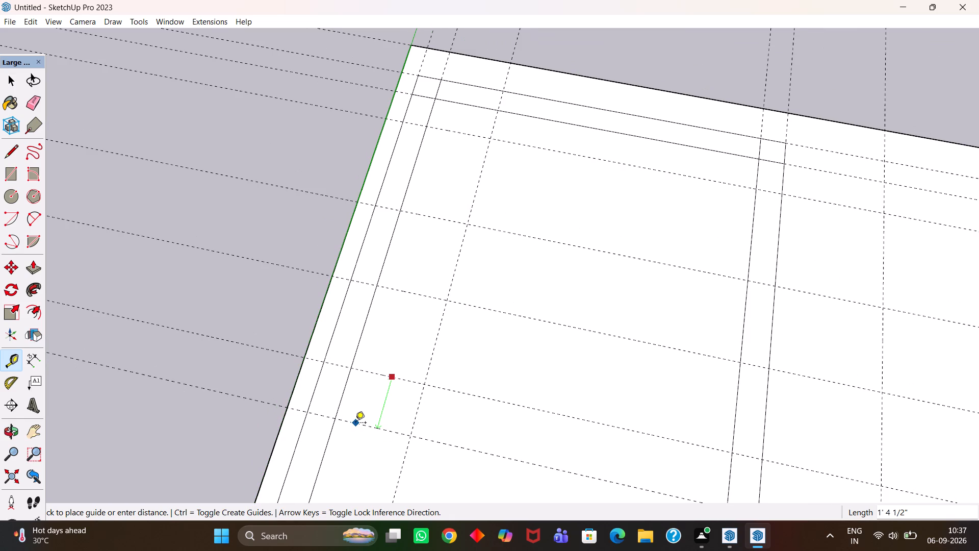
pyautogui.write("3'")
pyautogui.press('Return')
# Place a parallel guide 2'6.02" beyond the second 3' guide, toward the red axis.
pyautogui.press('h')
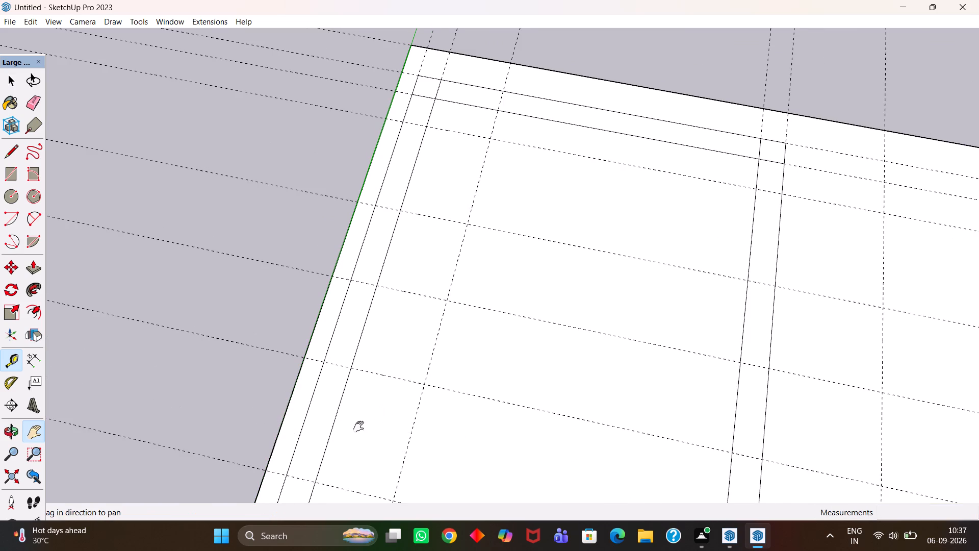
pyautogui.moveTo(388, 426); pyautogui.dragTo(417, 314)
pyautogui.scroll(-2, 400, 354)
pyautogui.moveTo(389, 374); pyautogui.dragTo(389, 317)
pyautogui.press('t')
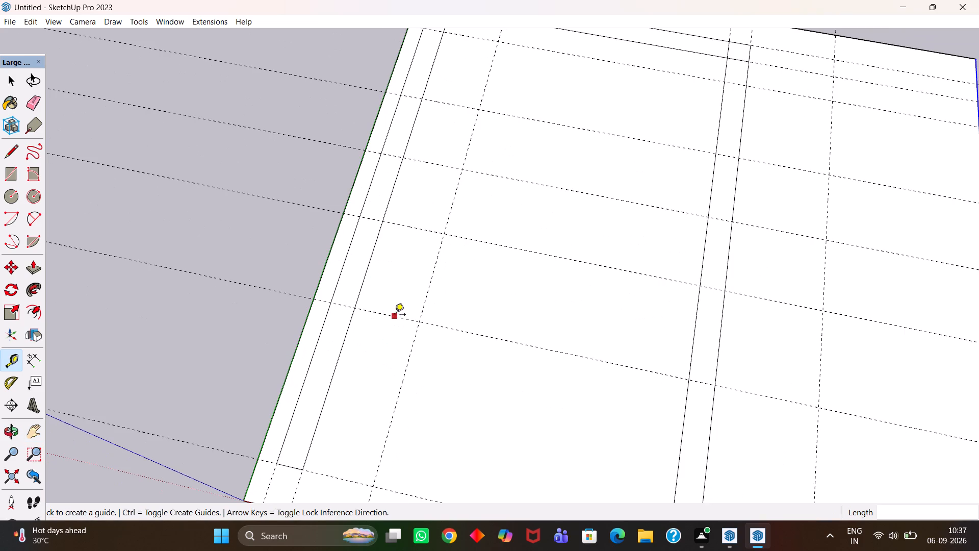
pyautogui.click(395, 315)
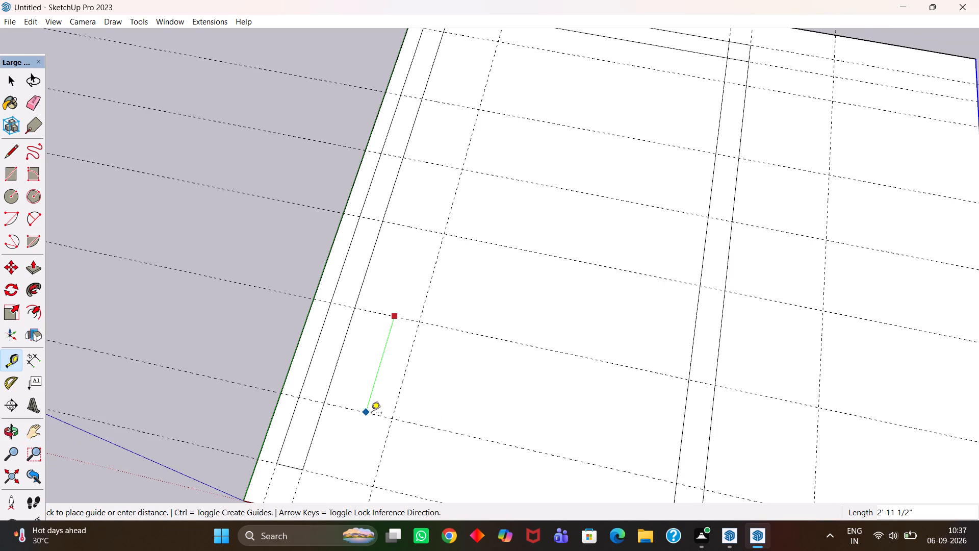
pyautogui.write("2'")
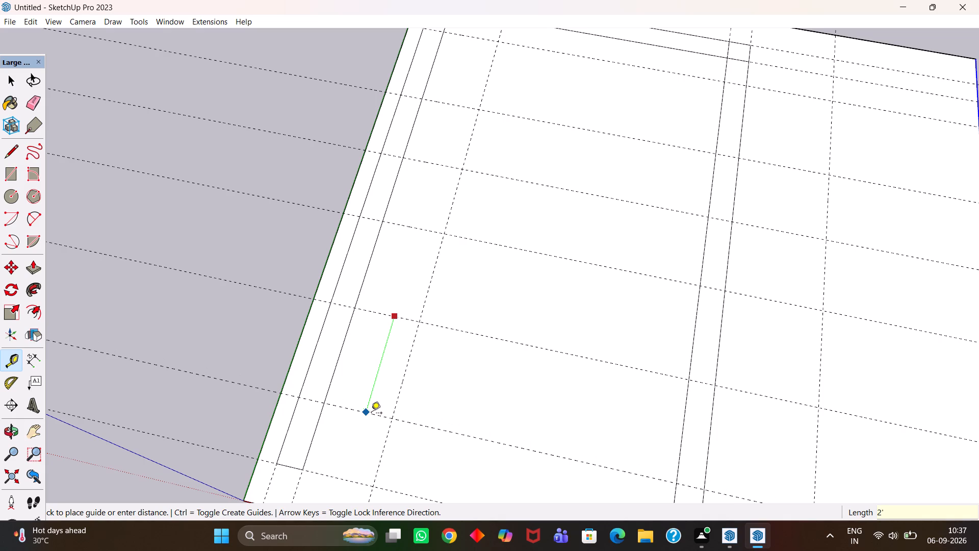
pyautogui.write('6.02"')
pyautogui.press('Return')
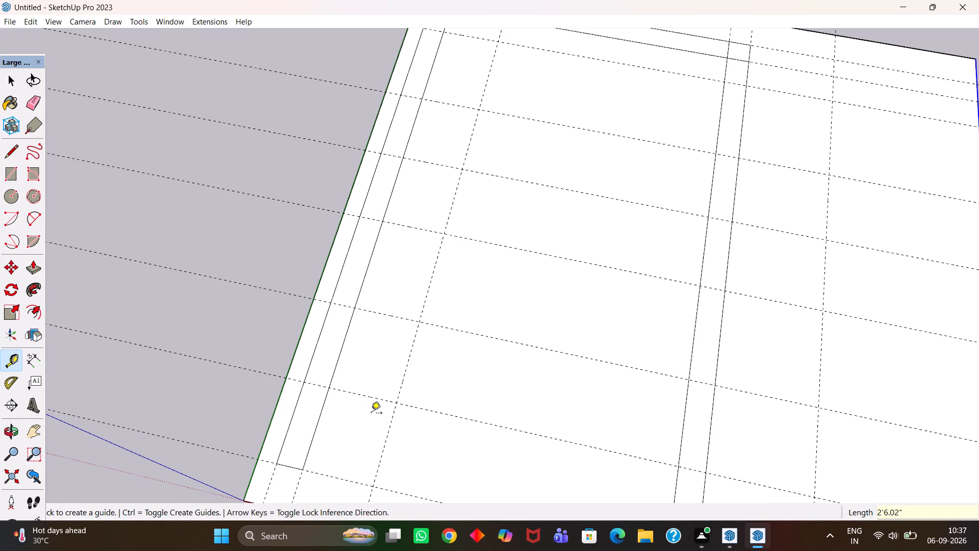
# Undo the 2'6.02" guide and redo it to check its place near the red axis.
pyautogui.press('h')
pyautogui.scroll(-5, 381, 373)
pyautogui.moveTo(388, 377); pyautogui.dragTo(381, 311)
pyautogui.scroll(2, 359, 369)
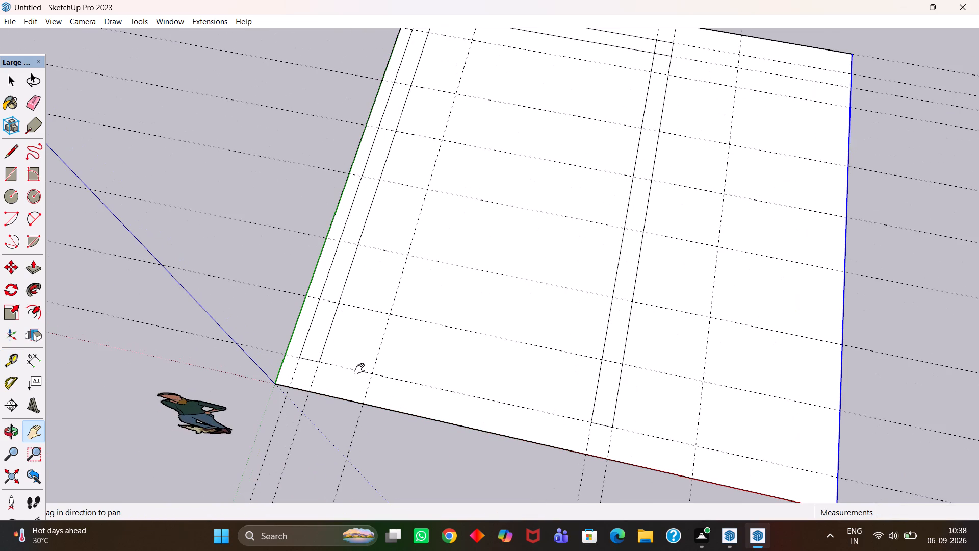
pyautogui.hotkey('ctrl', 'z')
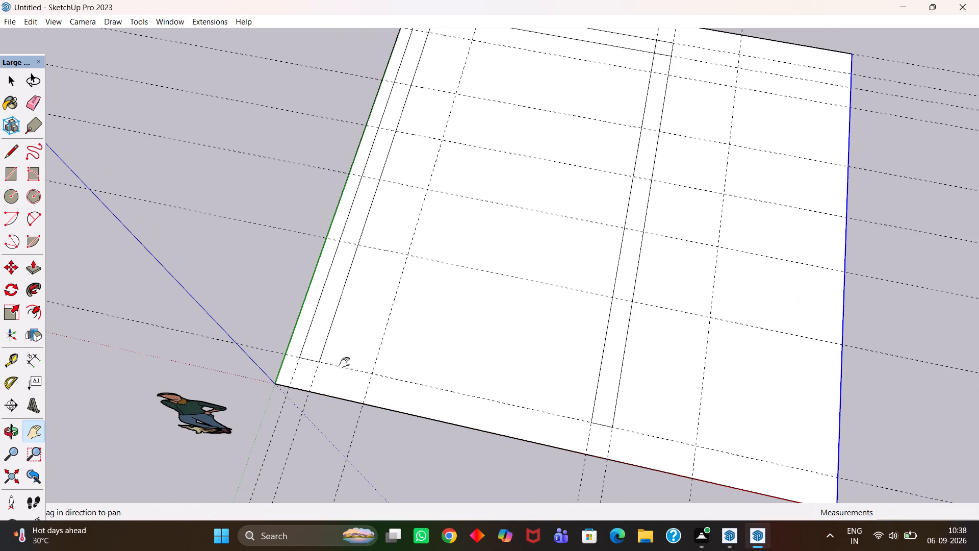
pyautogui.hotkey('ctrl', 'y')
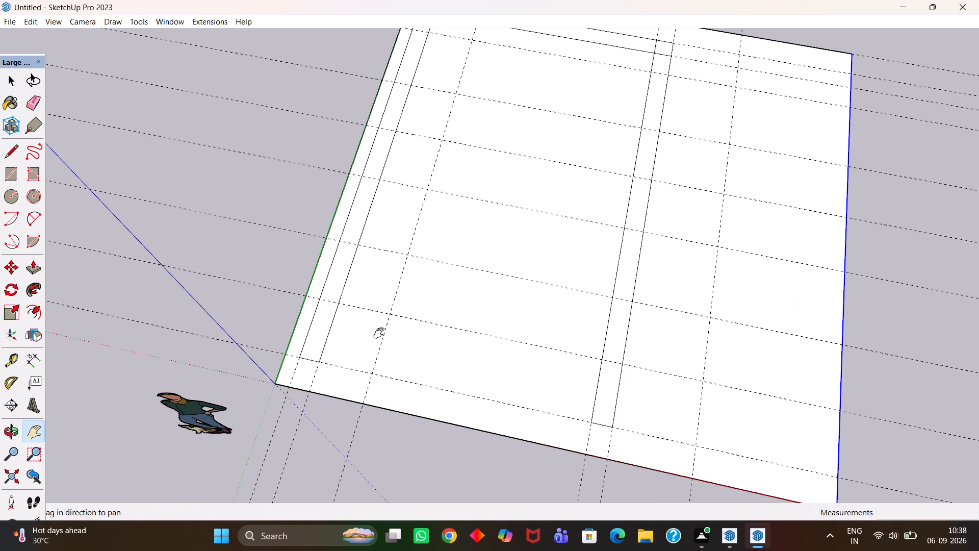
# Erase the guide nearest the red axis that runs along the lower ends of the 9" wall strips.
pyautogui.scroll(3, 381, 332)
pyautogui.moveTo(354, 308); pyautogui.dragTo(410, 332, button='middle')
pyautogui.press('e')
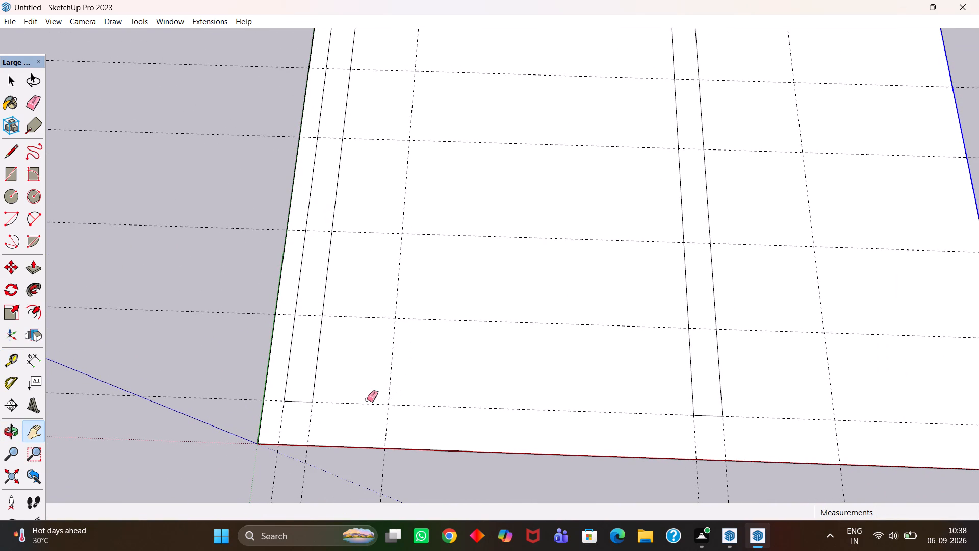
pyautogui.moveTo(361, 403); pyautogui.dragTo(360, 416)
# Draw a rectangle about 14' 5" by 2' along the green-axis wall strip, from the 2'6.02" guide to the far strip's inner line.
pyautogui.scroll(-5, 364, 416)
pyautogui.press('h')
pyautogui.scroll(3, 355, 327)
pyautogui.moveTo(355, 327); pyautogui.dragTo(379, 360, button='middle')
pyautogui.moveTo(382, 338); pyautogui.dragTo(387, 362)
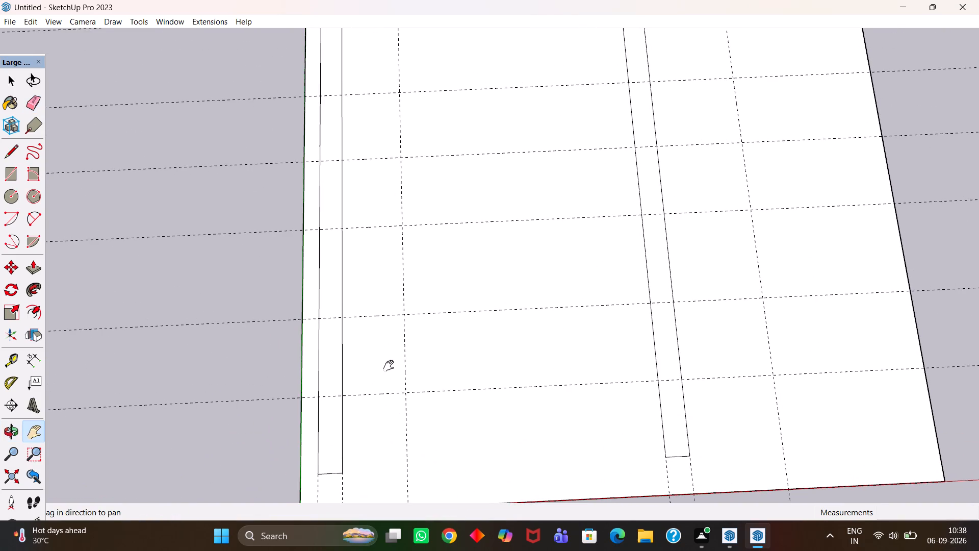
pyautogui.press('r')
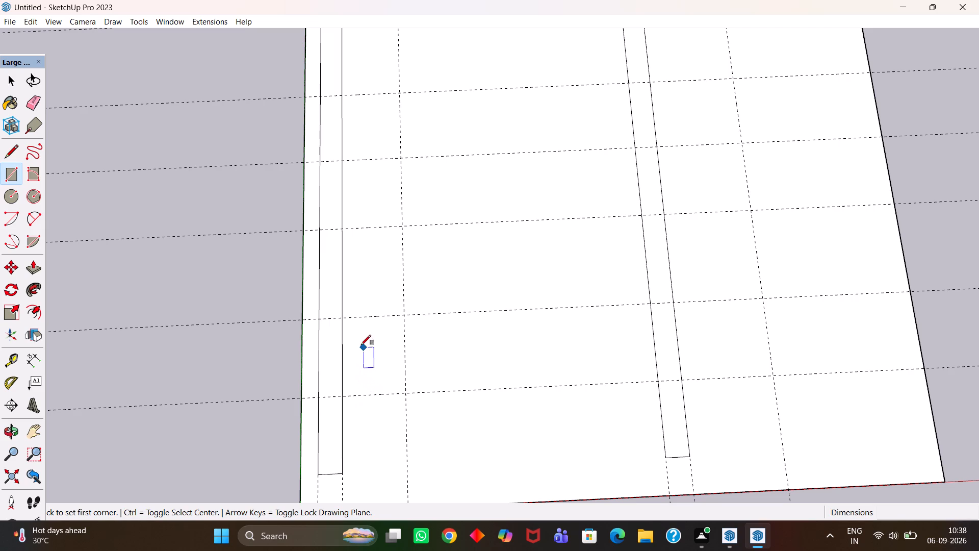
pyautogui.press('r')
pyautogui.click(343, 397)
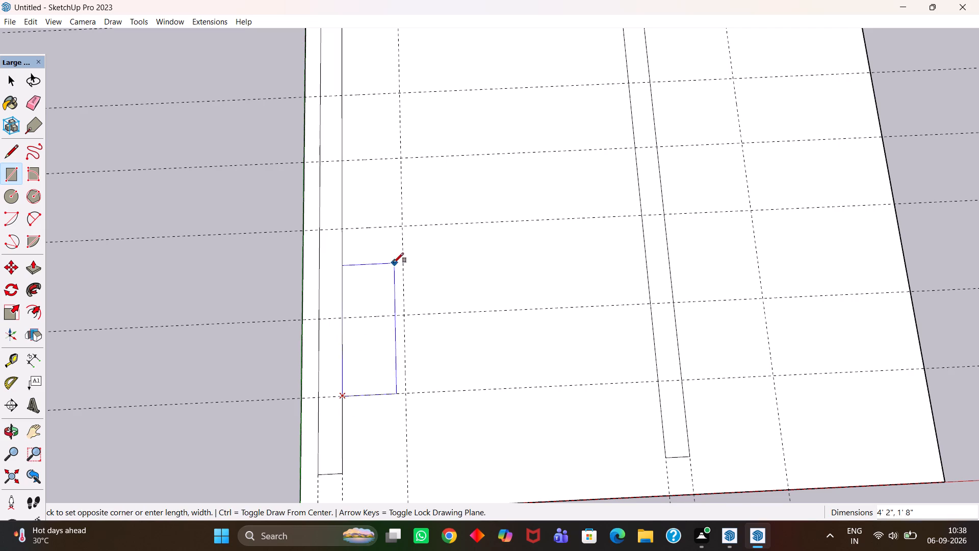
pyautogui.press('h')
pyautogui.scroll(-5, 394, 263)
pyautogui.moveTo(388, 182); pyautogui.dragTo(404, 302)
pyautogui.scroll(9, 394, 241)
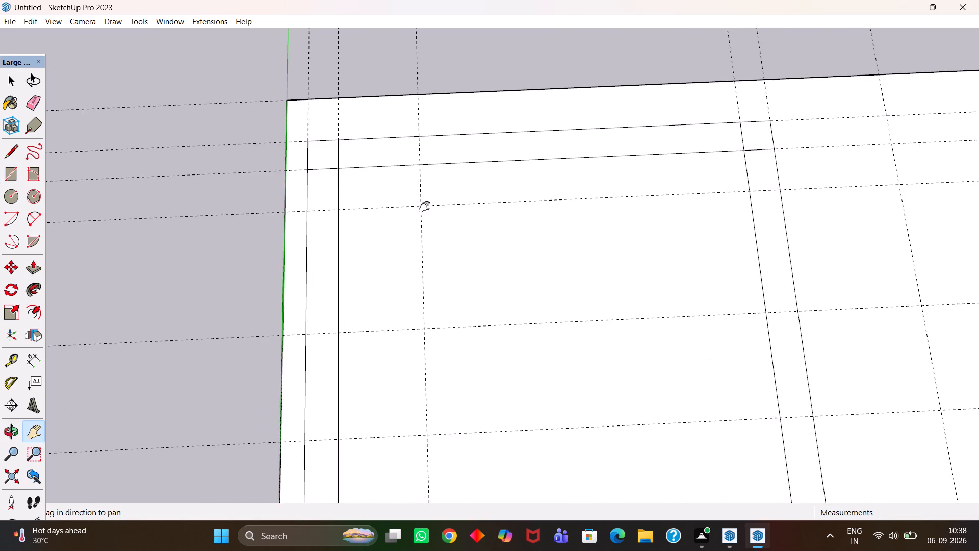
pyautogui.scroll(2, 424, 207)
pyautogui.press('Escape')
pyautogui.click(417, 153)
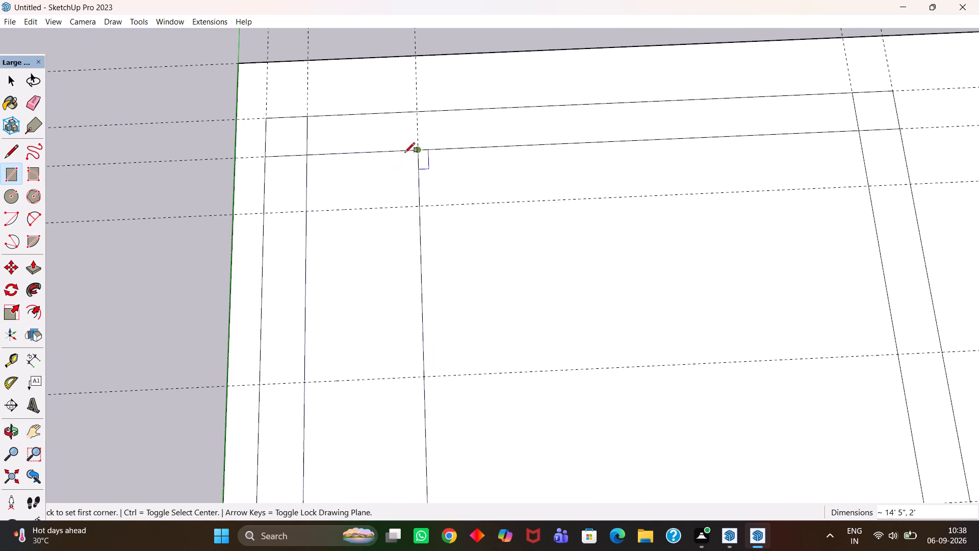
# Draw two rectangles across the 2' wide strip, one between each successive pair of the three guides nearest the far wall strip.
pyautogui.scroll(-5, 364, 163)
pyautogui.click(328, 194)
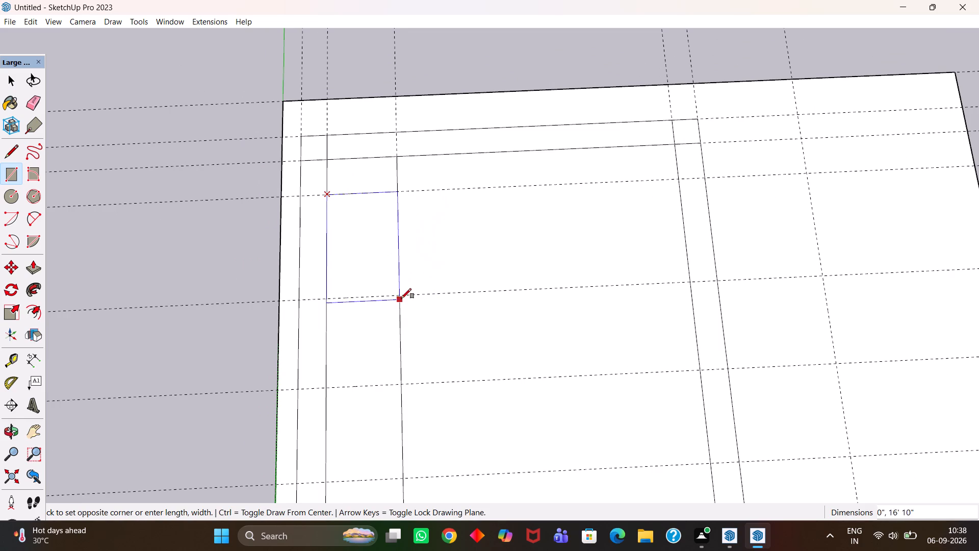
pyautogui.click(397, 295)
pyautogui.click(328, 297)
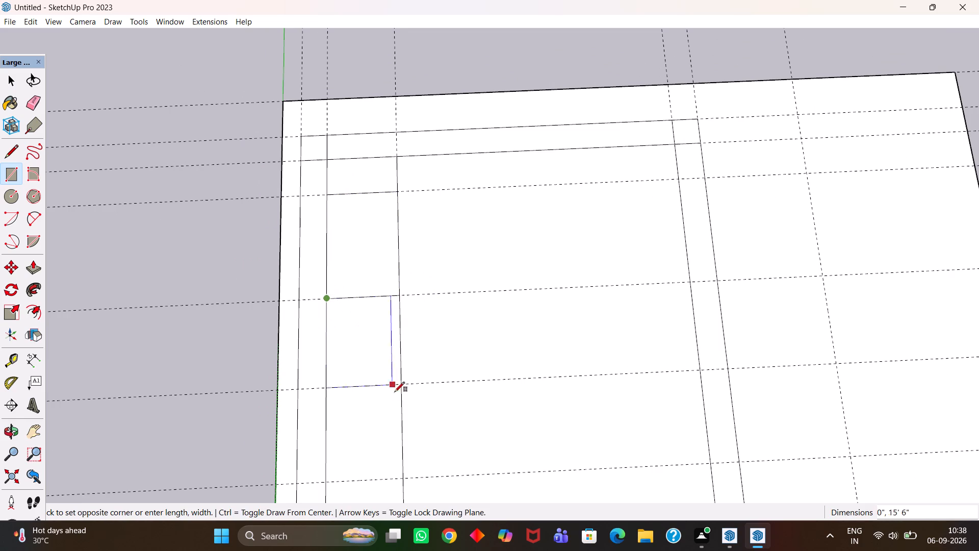
pyautogui.click(399, 385)
# Skip one section of the 2' wide strip and draw a 3' by 2' rectangle between the following two guides.
pyautogui.press('h')
pyautogui.moveTo(394, 408); pyautogui.dragTo(402, 222)
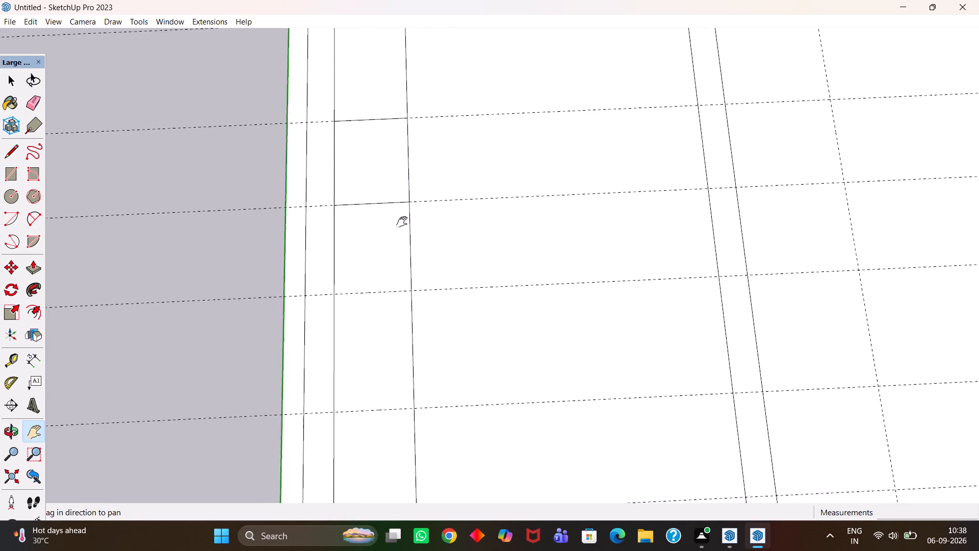
pyautogui.moveTo(402, 222); pyautogui.dragTo(403, 214)
pyautogui.press('r')
pyautogui.click(337, 281)
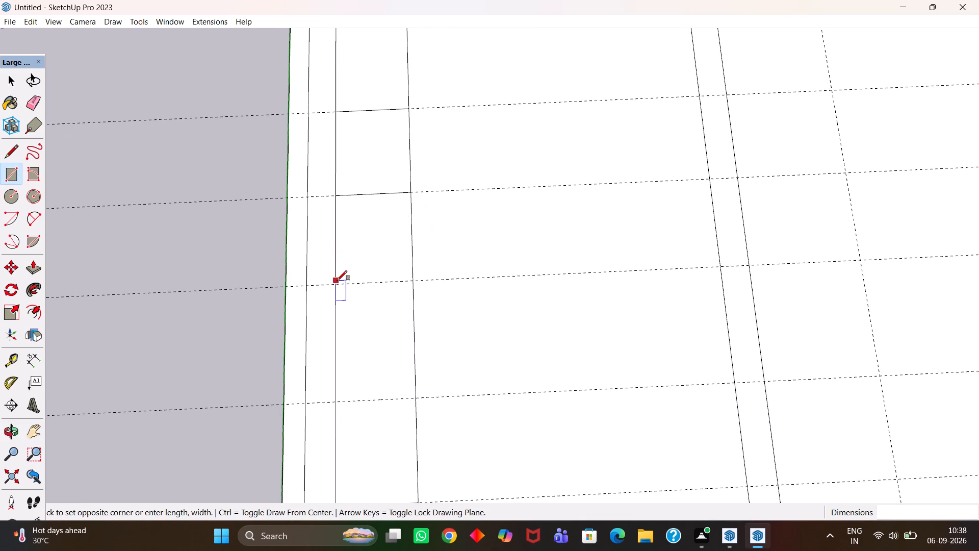
pyautogui.press('Escape')
pyautogui.press('r')
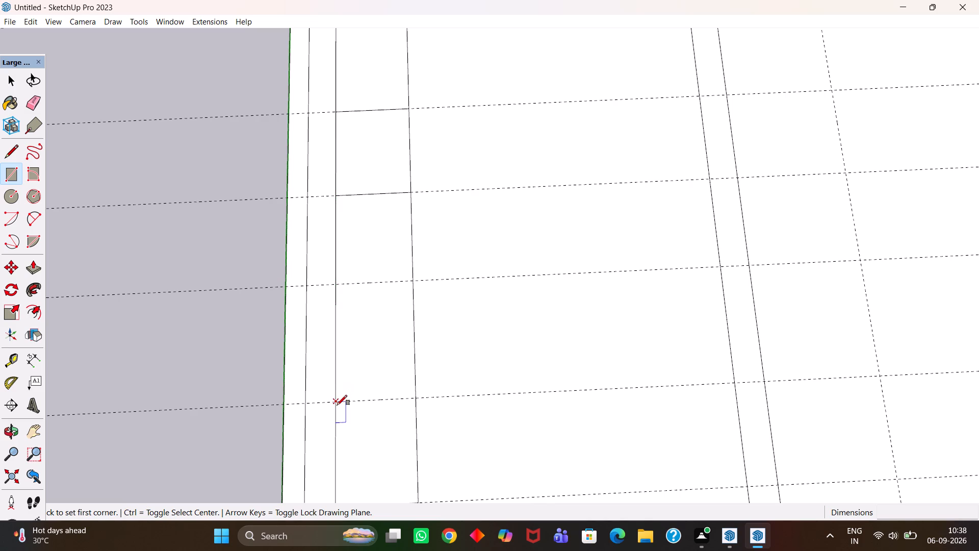
pyautogui.click(336, 405)
pyautogui.click(411, 280)
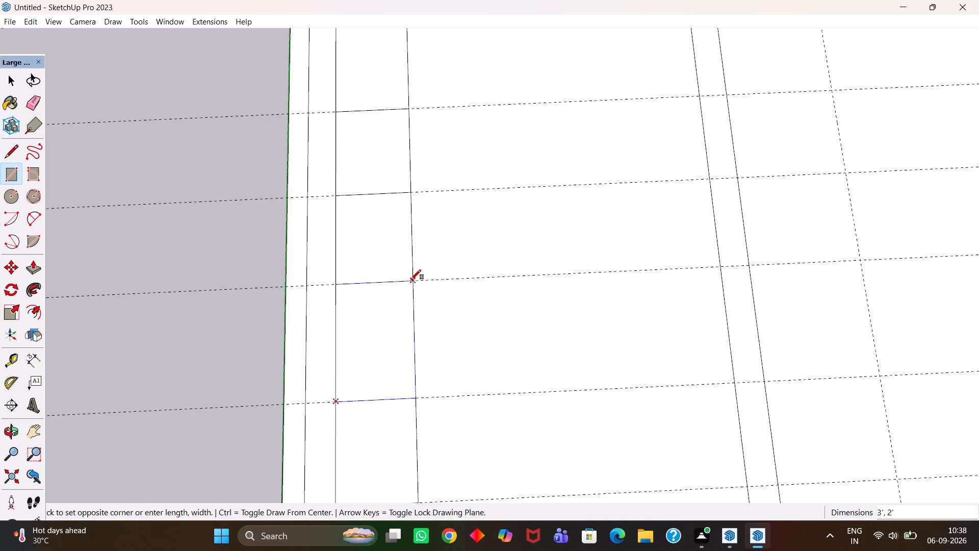
# Examine the sections of the 2' wide strip along the green-axis wall and the guides crossing it.
pyautogui.press('h')
pyautogui.scroll(-7, 411, 280)
pyautogui.moveTo(409, 324); pyautogui.dragTo(411, 251)
pyautogui.scroll(1, 407, 260)
pyautogui.scroll(-5, 406, 263)
pyautogui.press('h')
pyautogui.moveTo(421, 203); pyautogui.dragTo(405, 281)
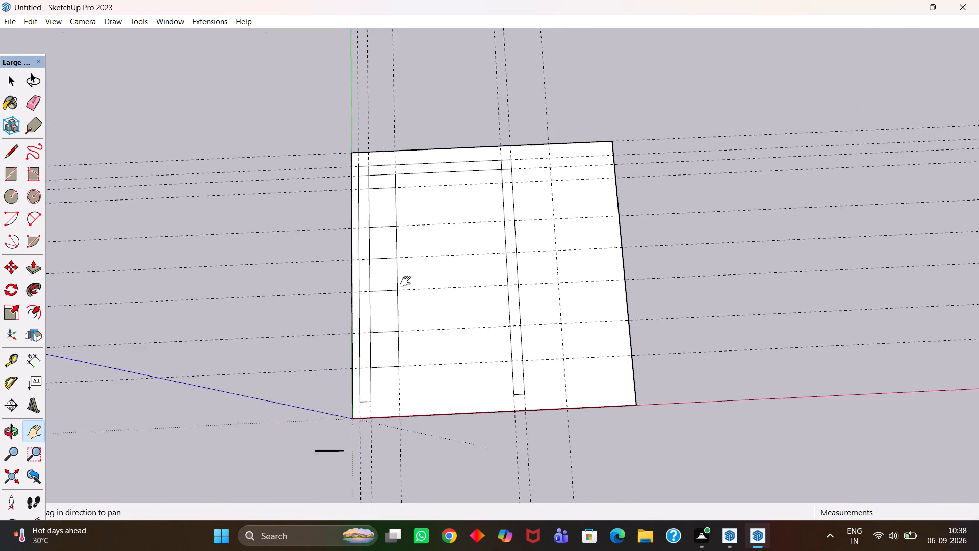
pyautogui.moveTo(405, 281); pyautogui.dragTo(405, 286)
pyautogui.scroll(4, 405, 286)
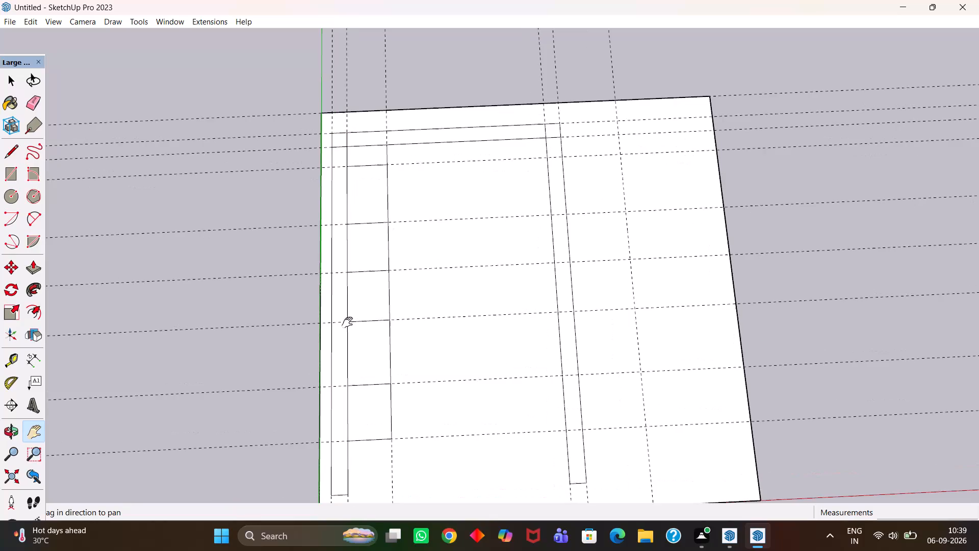
pyautogui.scroll(1, 347, 322)
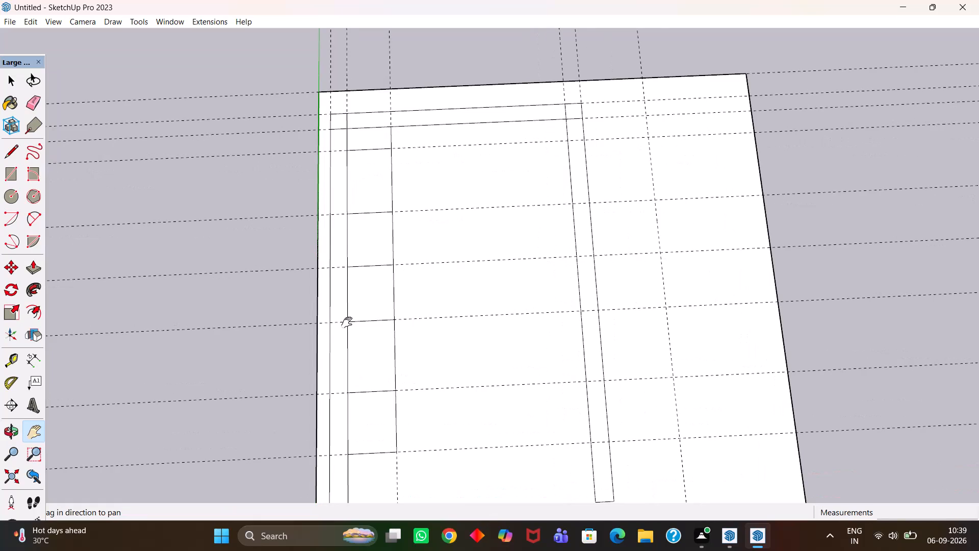
pyautogui.scroll(2, 346, 322)
pyautogui.scroll(-4, 362, 327)
# Erase the six section guides that cross the 2' wide strip, keeping the wall guides.
pyautogui.press('h')
pyautogui.moveTo(448, 282); pyautogui.dragTo(397, 266)
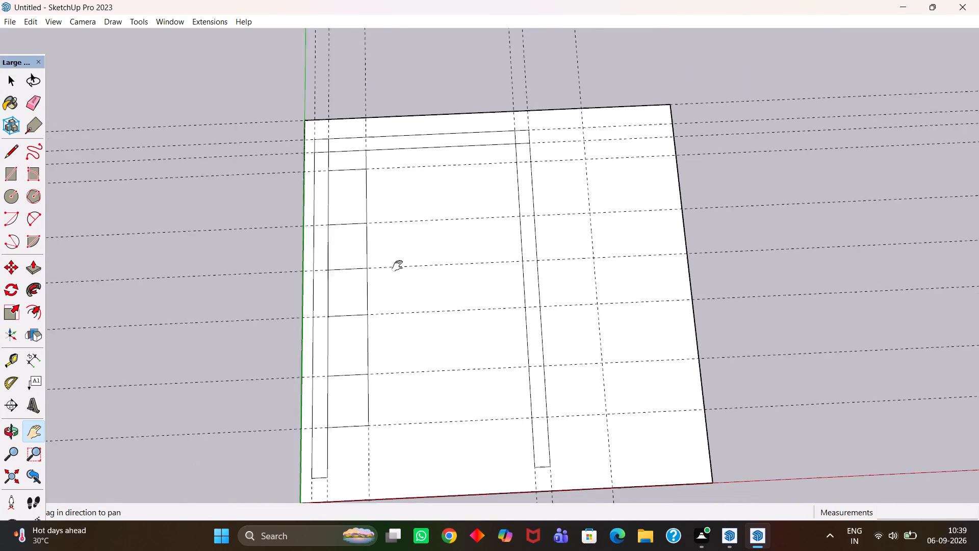
pyautogui.moveTo(397, 266); pyautogui.dragTo(371, 256)
pyautogui.moveTo(369, 256); pyautogui.dragTo(367, 266, button='middle')
pyautogui.press('e')
pyautogui.moveTo(388, 427); pyautogui.dragTo(371, 227)
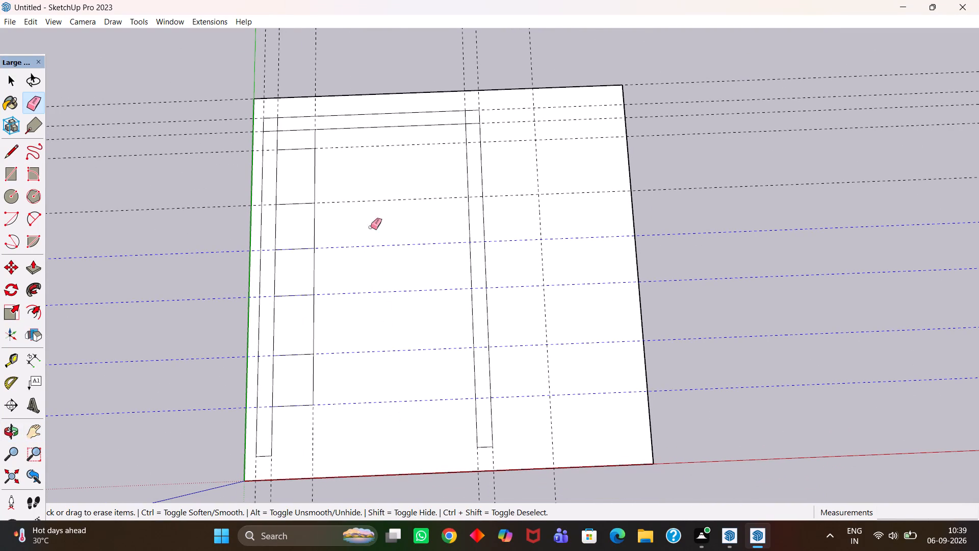
pyautogui.moveTo(371, 227); pyautogui.dragTo(381, 143)
# Place two parallel guides at successive 3'3.25" offsets from the far wall strip's inner line, toward the red axis.
pyautogui.moveTo(368, 190); pyautogui.dragTo(367, 244, button='middle')
pyautogui.press('h')
pyautogui.scroll(2, 367, 244)
pyautogui.moveTo(402, 199); pyautogui.dragTo(390, 279)
pyautogui.middleClick(393, 278)
pyautogui.scroll(1, 391, 278)
pyautogui.press('t')
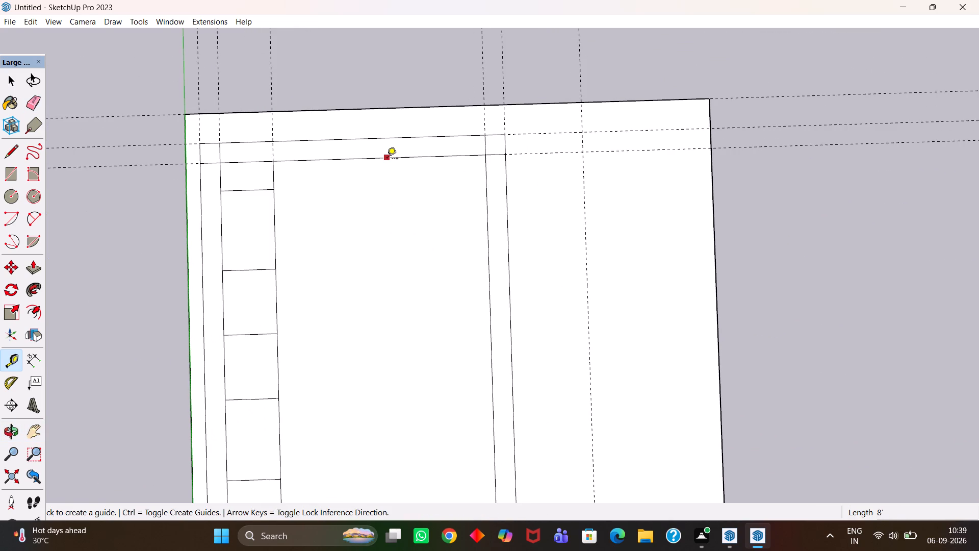
pyautogui.click(387, 159)
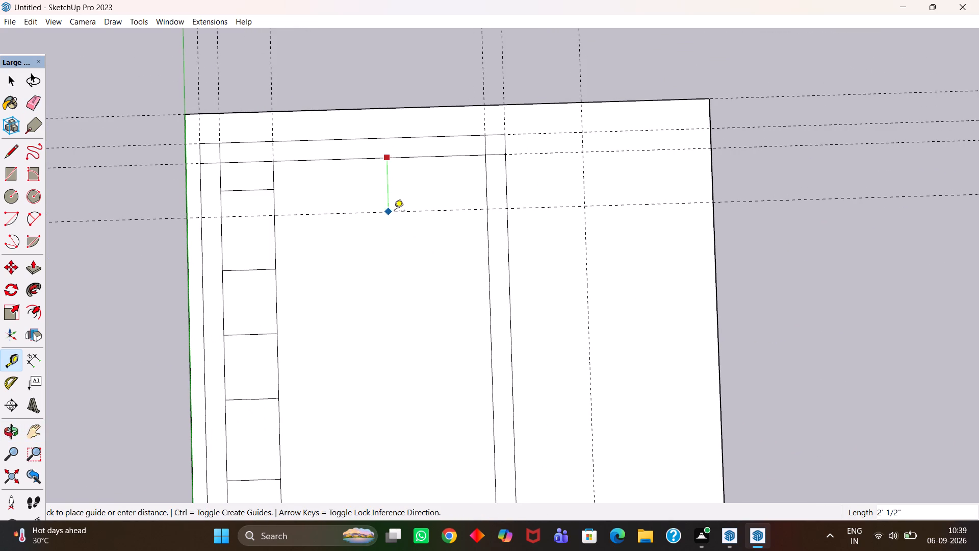
pyautogui.write('3\'3.25"')
pyautogui.press('Return')
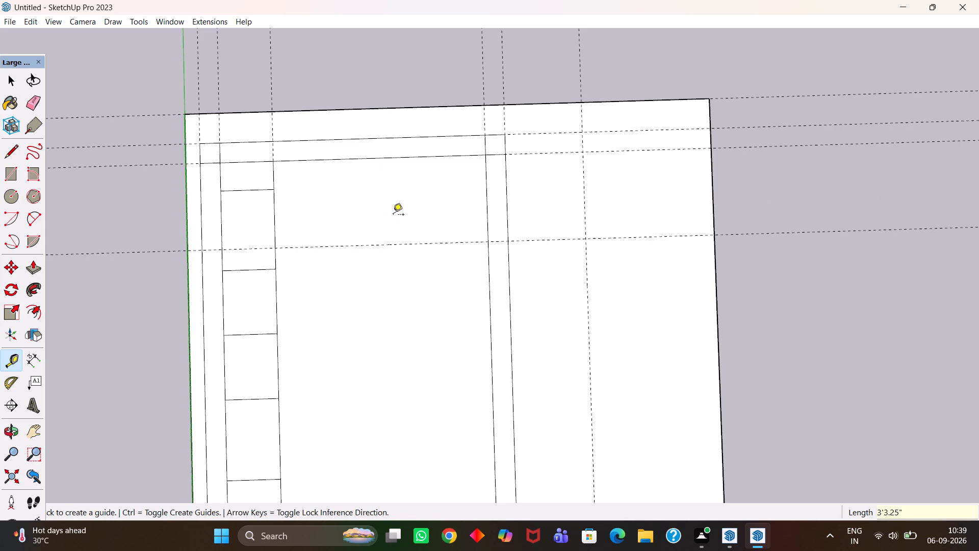
pyautogui.click(440, 242)
pyautogui.write('3\'3.25"')
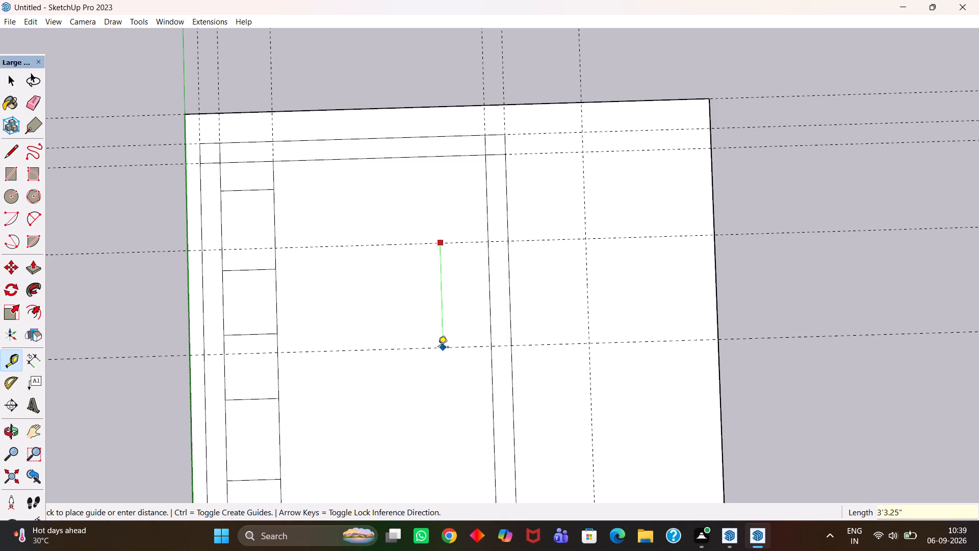
pyautogui.press('Return')
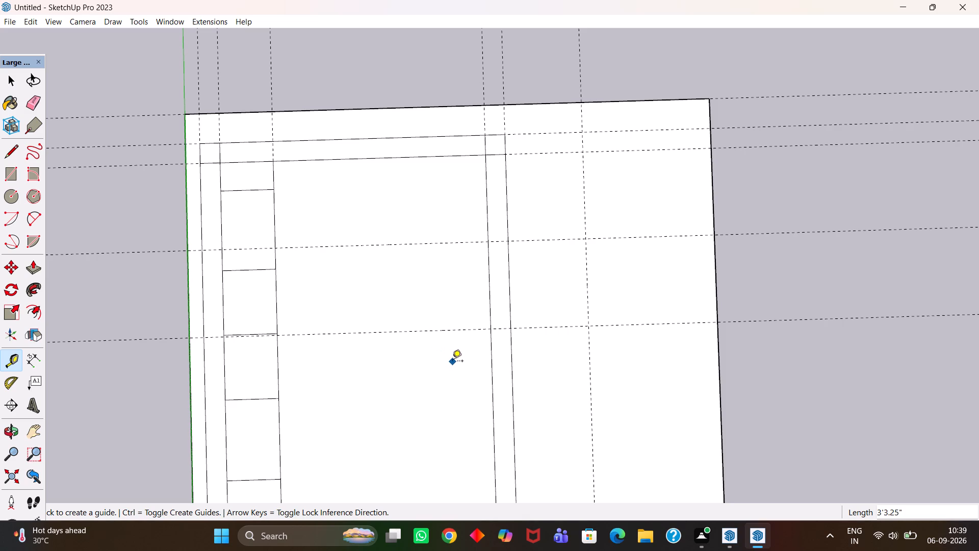
# Examine where the two 3'3.25" guides fall relative to the strip sections and the opposite wall strip.
pyautogui.scroll(-1, 452, 360)
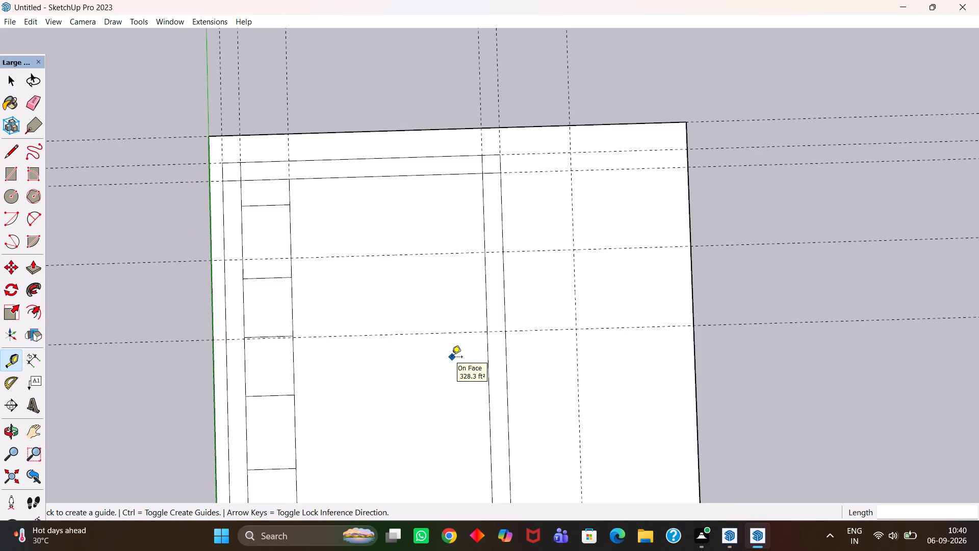
pyautogui.scroll(4, 452, 358)
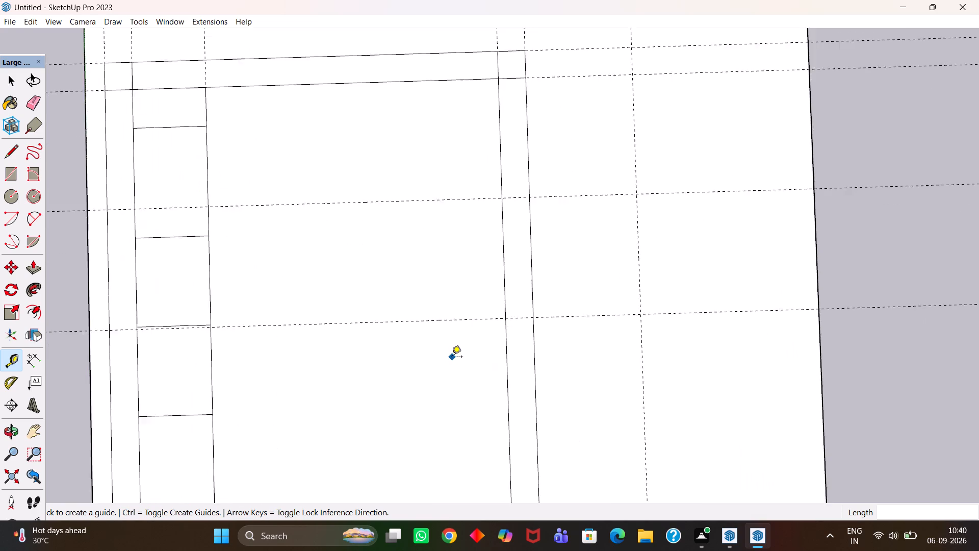
pyautogui.scroll(-8, 452, 358)
pyautogui.scroll(1, 420, 357)
pyautogui.moveTo(420, 357); pyautogui.dragTo(523, 318, button='middle')
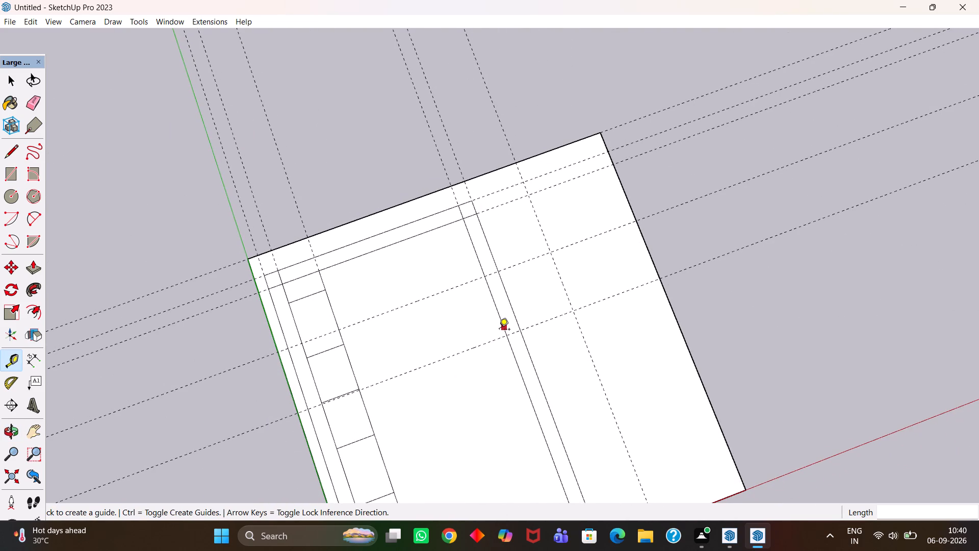
pyautogui.scroll(1, 499, 330)
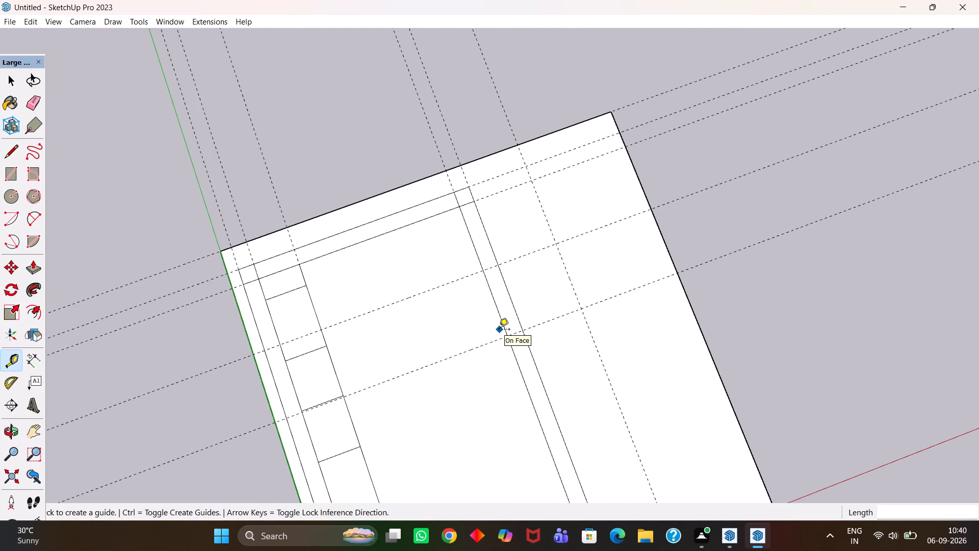
pyautogui.scroll(1, 499, 330)
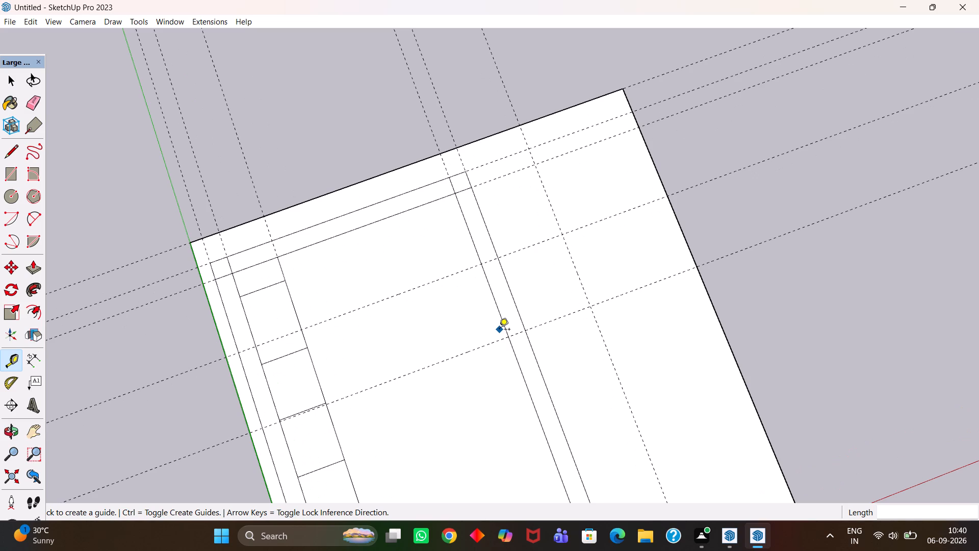
pyautogui.scroll(1, 499, 330)
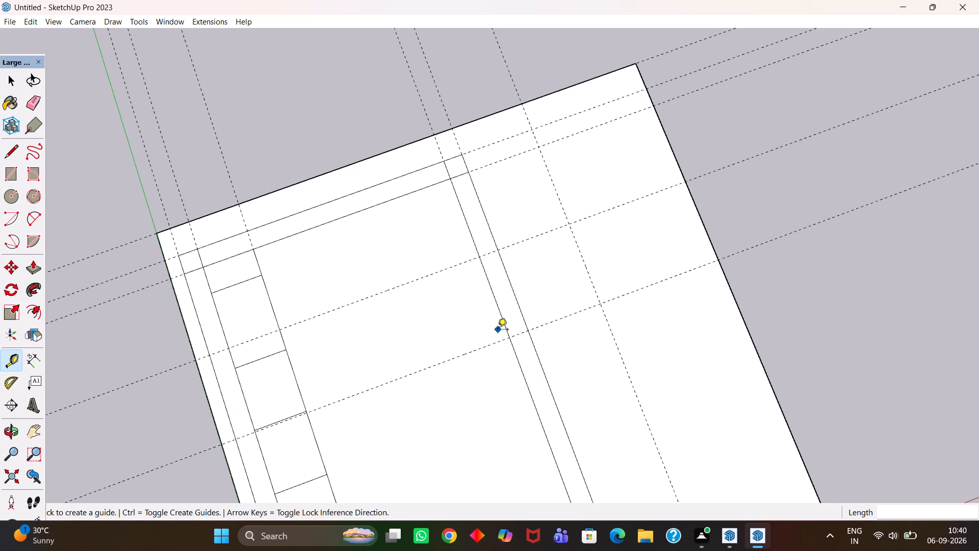
pyautogui.scroll(2, 489, 335)
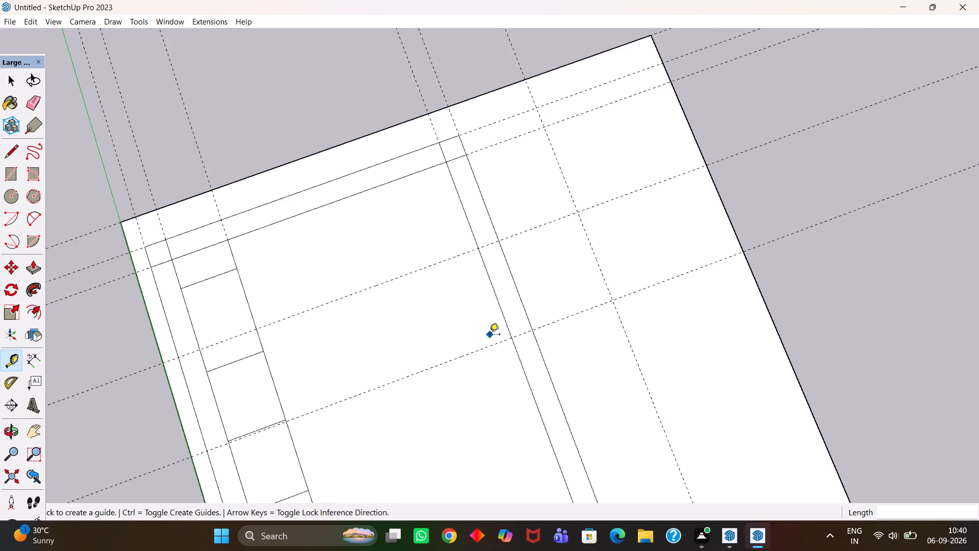
pyautogui.scroll(2, 489, 335)
pyautogui.scroll(-6, 482, 337)
pyautogui.scroll(1, 490, 345)
pyautogui.moveTo(490, 345); pyautogui.dragTo(395, 317, button='middle')
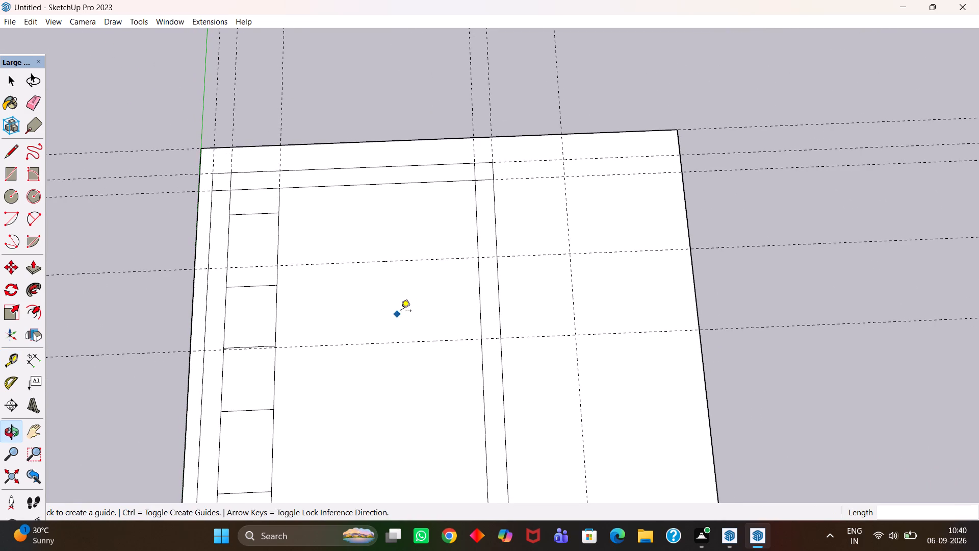
# Dimension the room's clear width between the two side wall strips, placing the dimension just outside the far wall strip.
pyautogui.press('r')
pyautogui.scroll(4, 441, 309)
pyautogui.scroll(-4, 507, 254)
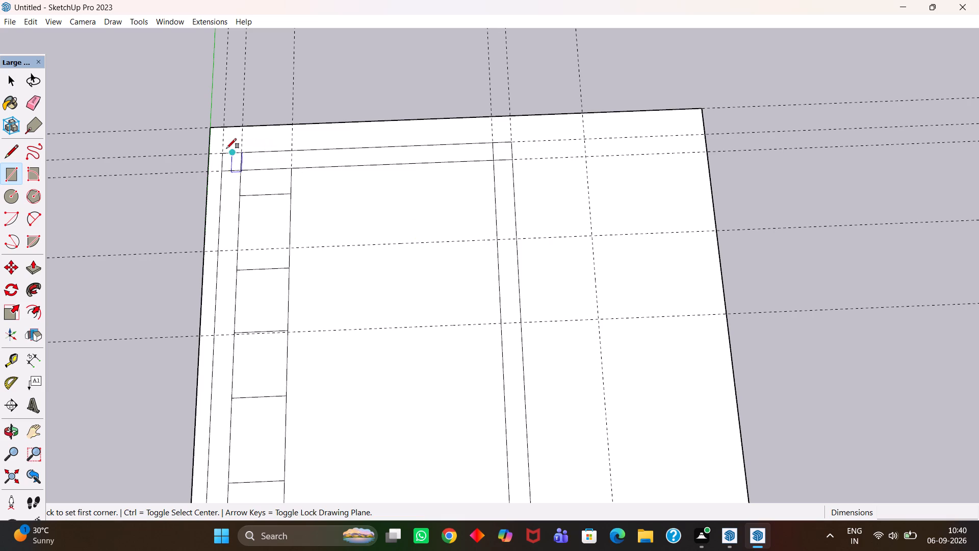
pyautogui.click(31, 363)
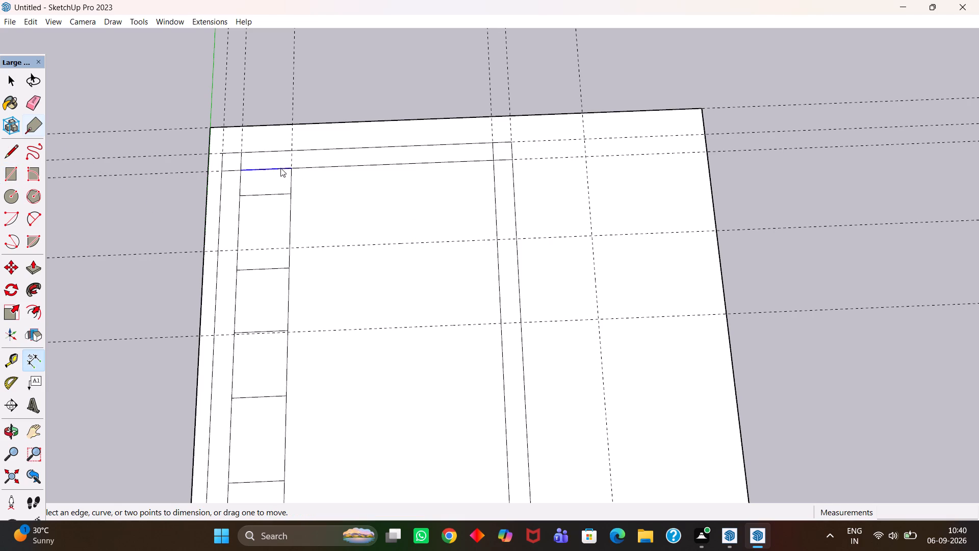
pyautogui.click(242, 157)
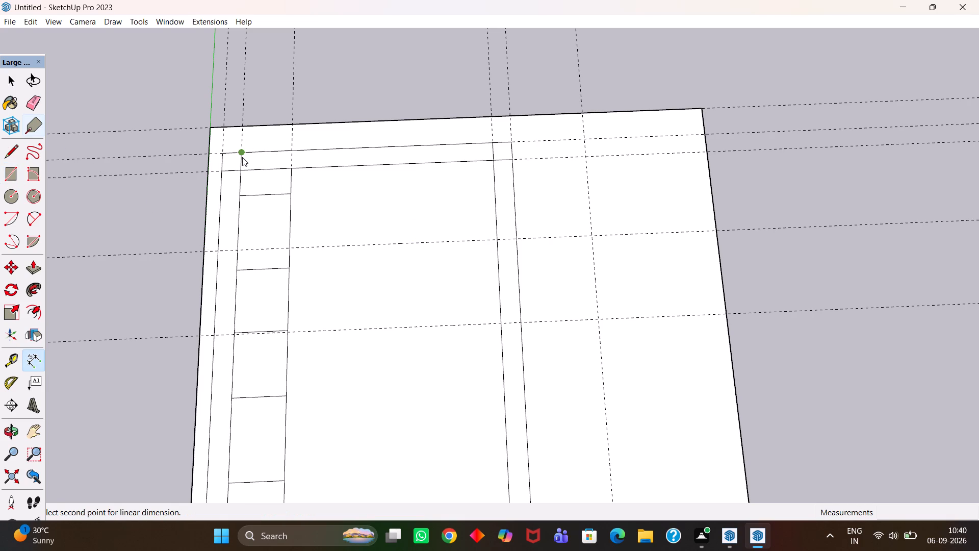
pyautogui.click(495, 144)
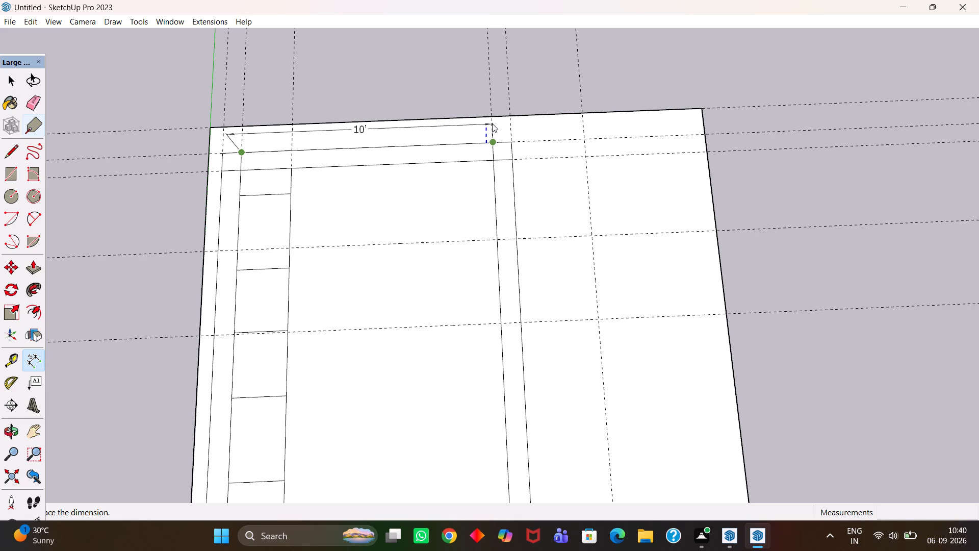
pyautogui.moveTo(489, 133); pyautogui.dragTo(392, 191, button='middle')
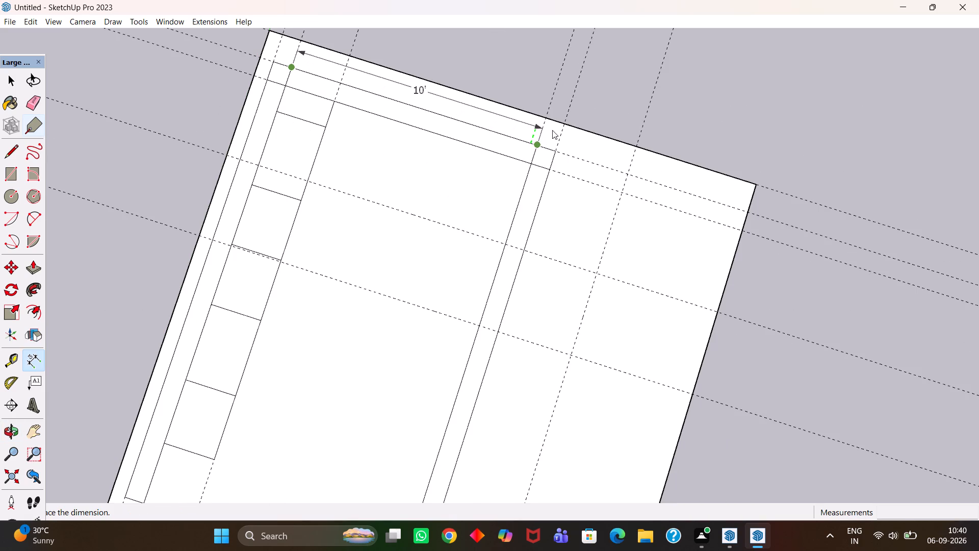
pyautogui.click(558, 135)
# Place a parallel guide 2' from the far wall strip's inner line, toward the red axis.
pyautogui.moveTo(474, 211); pyautogui.dragTo(517, 202, button='middle')
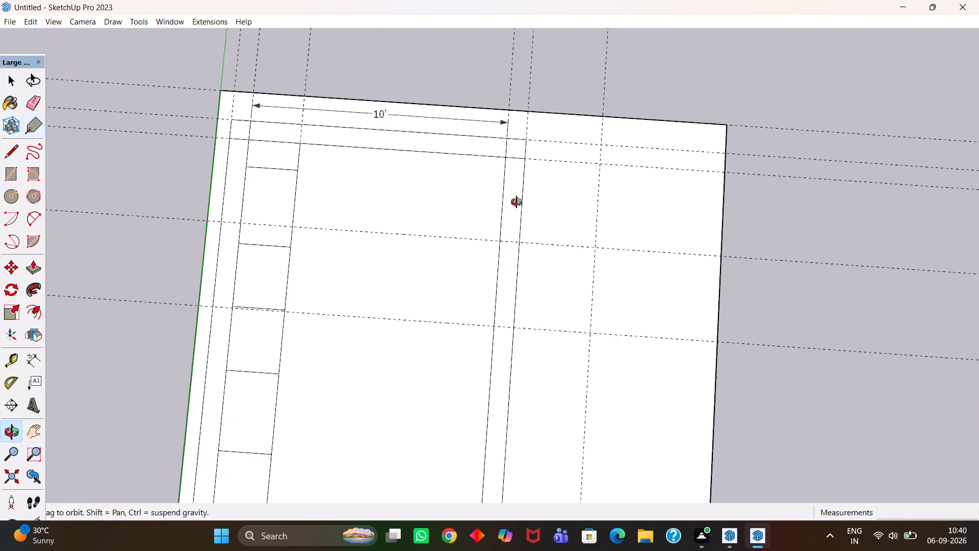
pyautogui.moveTo(517, 202); pyautogui.dragTo(534, 195, button='middle')
pyautogui.scroll(1, 489, 194)
pyautogui.press('t')
pyautogui.click(427, 153)
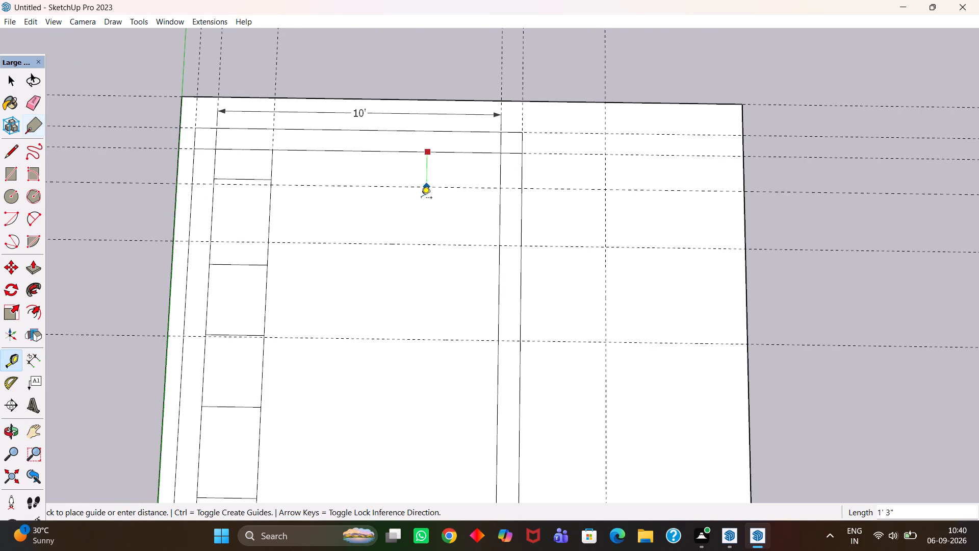
pyautogui.write("2'")
pyautogui.press('Return')
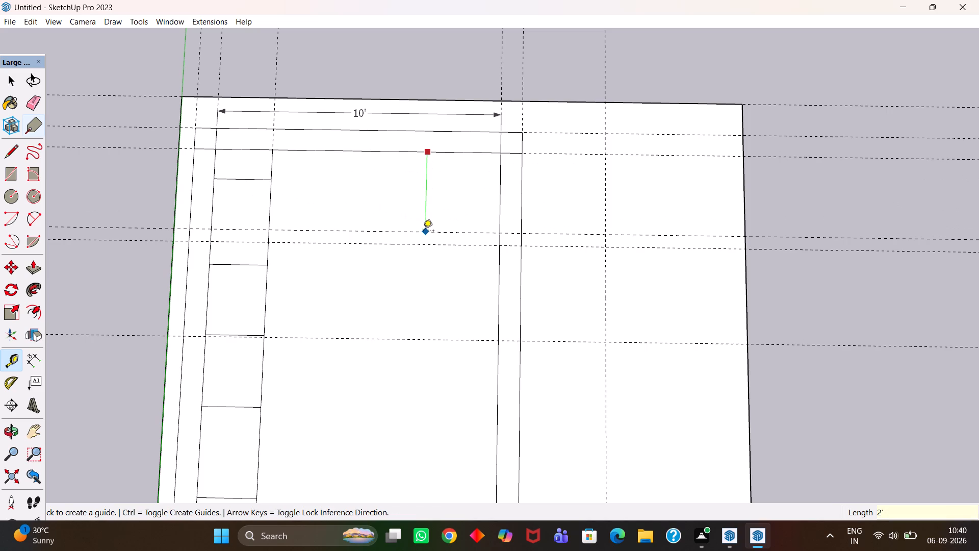
# Draw a line about 8' 1 1/2" long on the 2' guide, from the sectioned strip's inner edge to the opposite wall strip.
pyautogui.press('l')
pyautogui.press('Return')
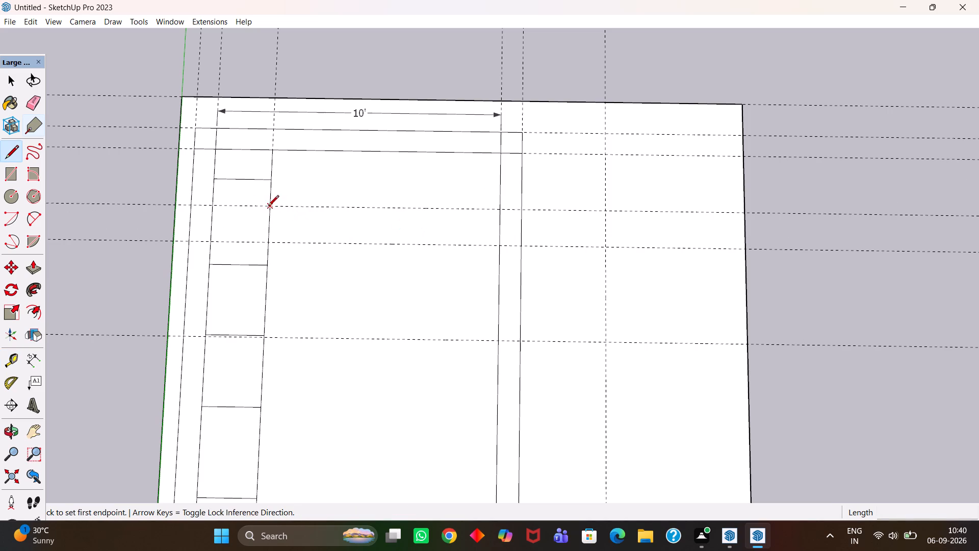
pyautogui.click(266, 207)
pyautogui.click(499, 210)
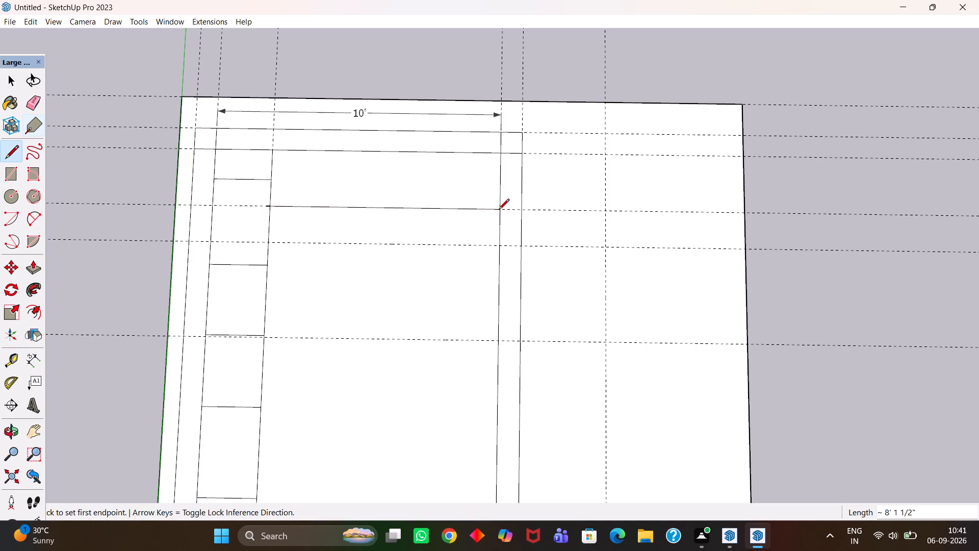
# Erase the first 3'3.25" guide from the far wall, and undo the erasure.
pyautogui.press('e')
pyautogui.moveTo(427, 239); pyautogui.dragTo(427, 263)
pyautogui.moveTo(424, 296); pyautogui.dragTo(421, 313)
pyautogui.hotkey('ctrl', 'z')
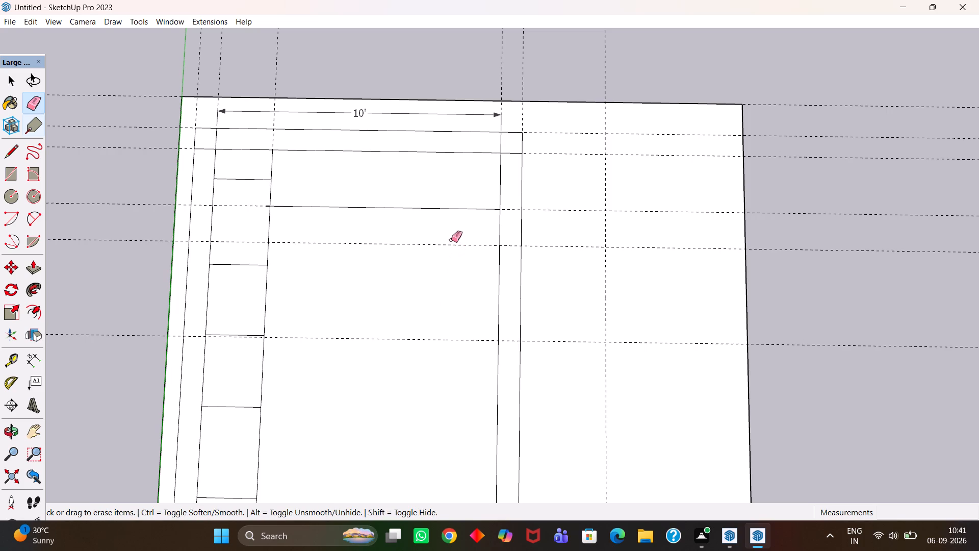
# Place a parallel guide 2' inside the room from the inner edge of the wall strip opposite the sectioned strip.
pyautogui.scroll(-2, 447, 231)
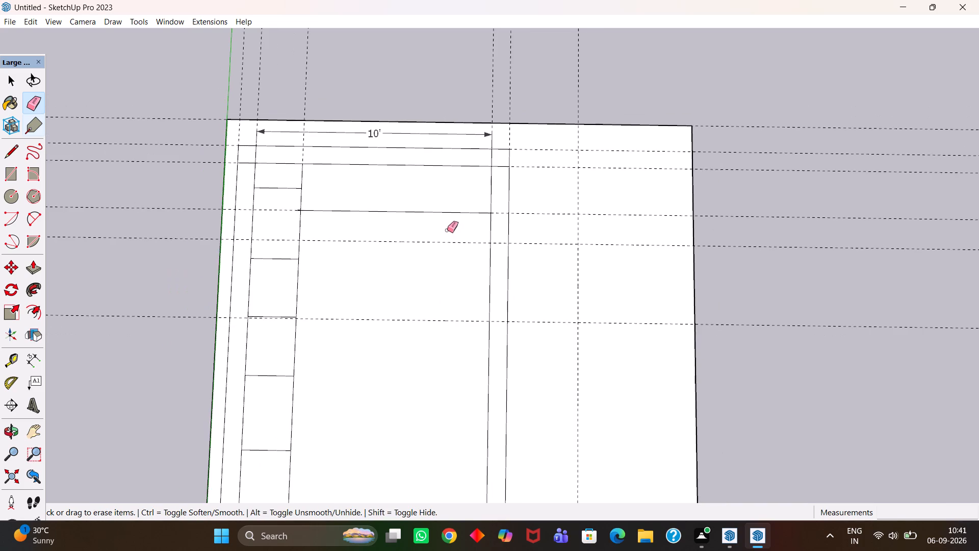
pyautogui.moveTo(445, 230); pyautogui.dragTo(453, 241, button='middle')
pyautogui.press('t')
pyautogui.click(488, 198)
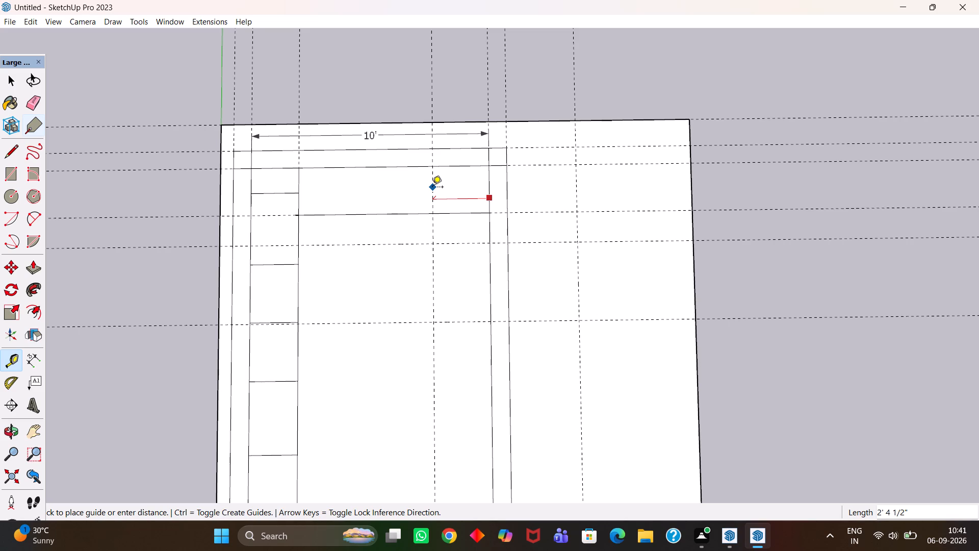
pyautogui.write("2'")
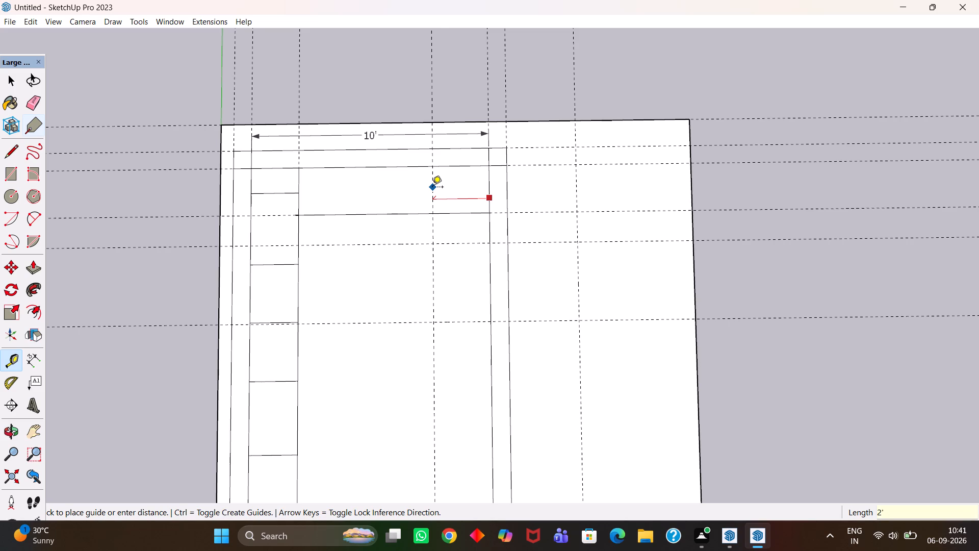
pyautogui.press('Return')
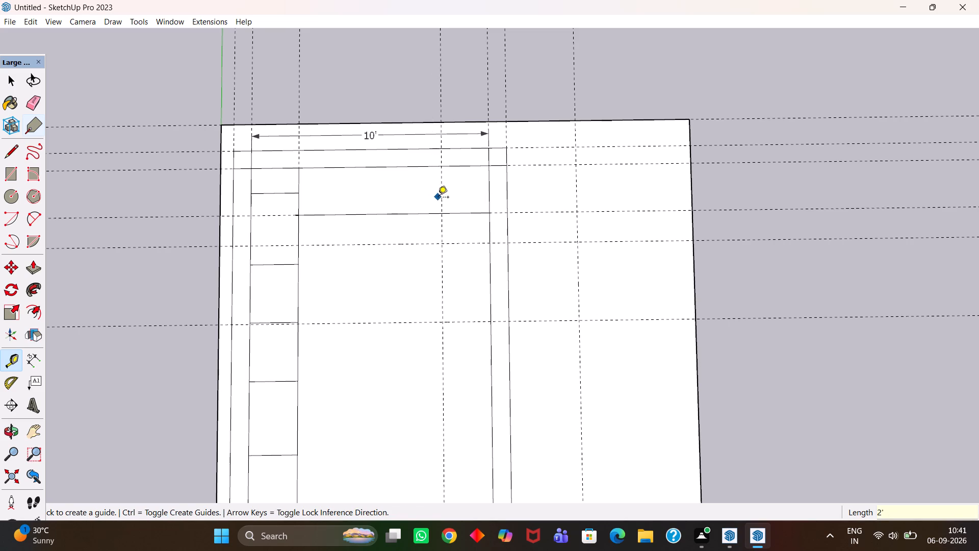
# Draw two consecutive rectangles, each about 2' by 3' 3 1/2", between the new guide and the wall strip, starting at the far wall strip.
pyautogui.scroll(2, 438, 198)
pyautogui.press('r')
pyautogui.scroll(2, 449, 210)
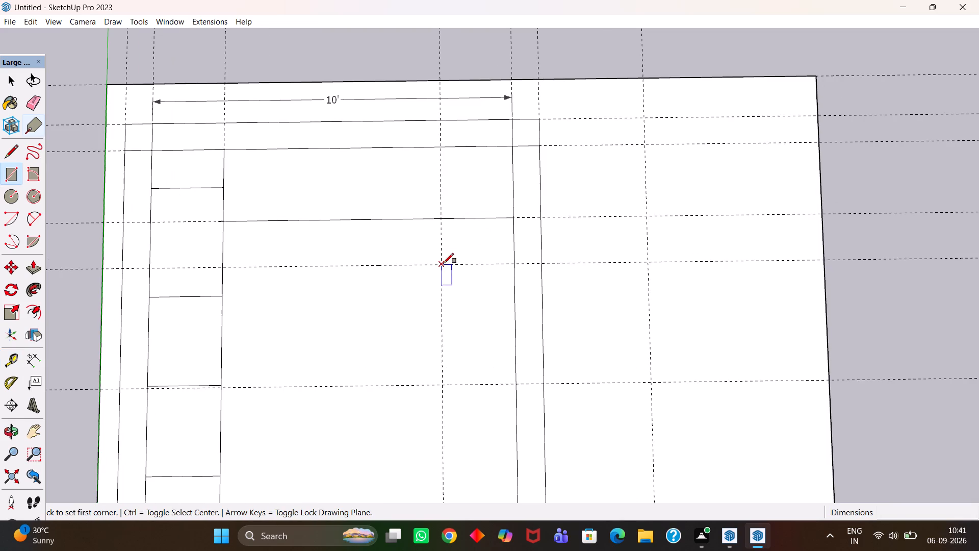
pyautogui.click(444, 263)
pyautogui.click(512, 148)
pyautogui.scroll(-3, 482, 181)
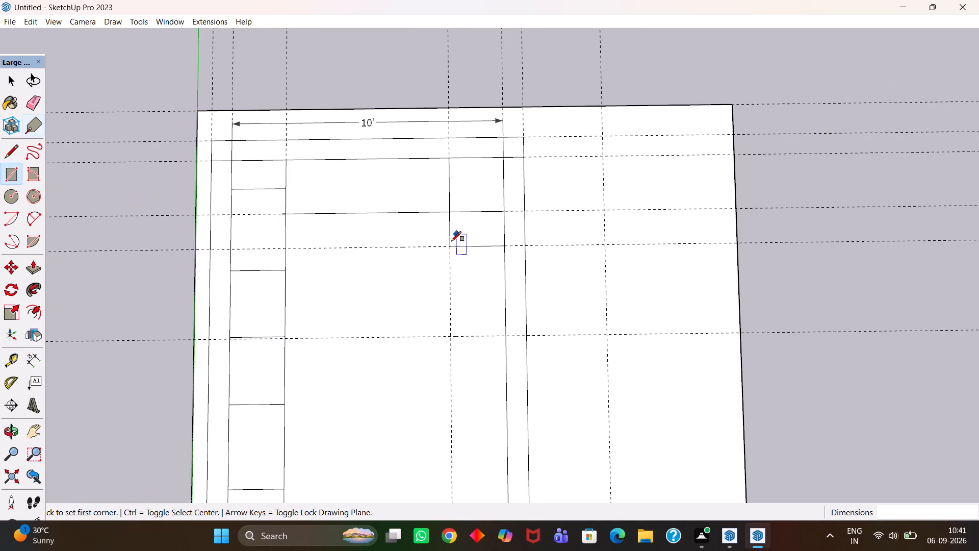
pyautogui.click(453, 246)
pyautogui.click(508, 334)
# Erase the crosswise guides running through the room and the lengthwise guide outside the opposite wall strip.
pyautogui.scroll(-4, 508, 329)
pyautogui.press('e')
pyautogui.moveTo(618, 340); pyautogui.dragTo(558, 187)
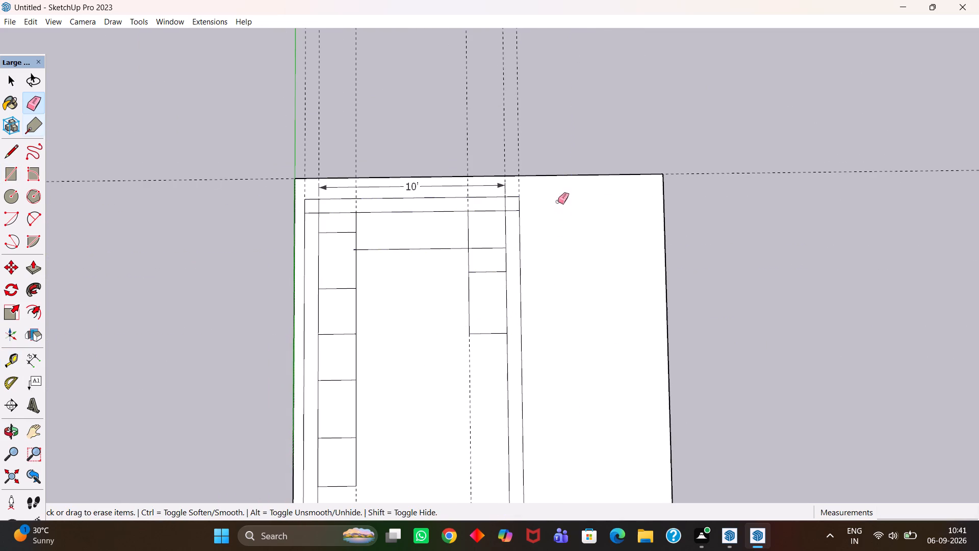
# Dimension the first new rectangle's length along the side wall strip, placing the dimension just outside that strip.
pyautogui.scroll(3, 524, 342)
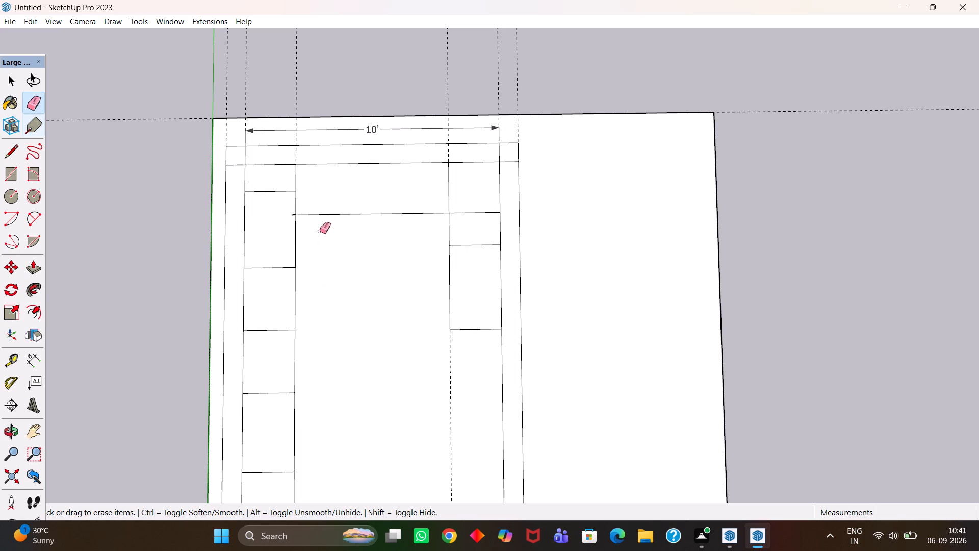
pyautogui.scroll(-4, 486, 384)
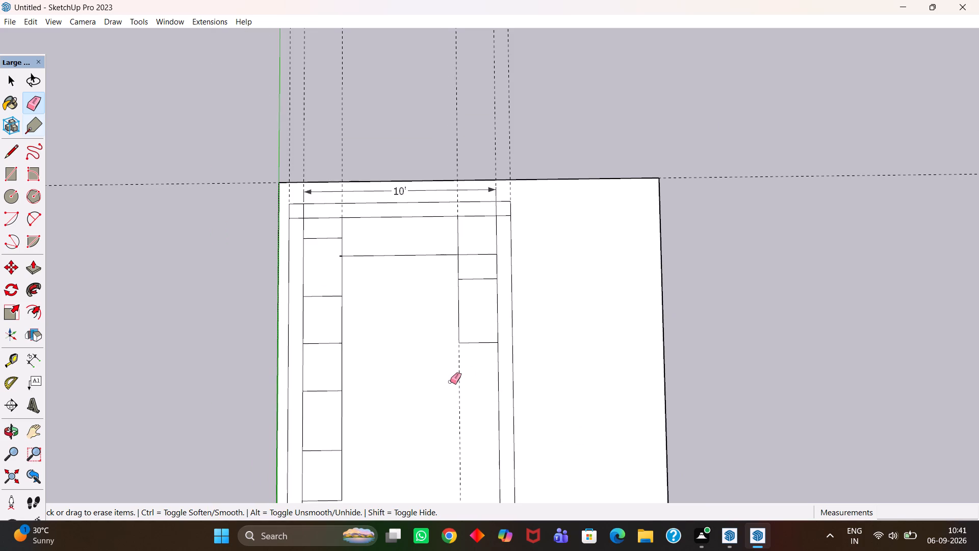
pyautogui.scroll(1, 450, 382)
pyautogui.scroll(-3, 450, 384)
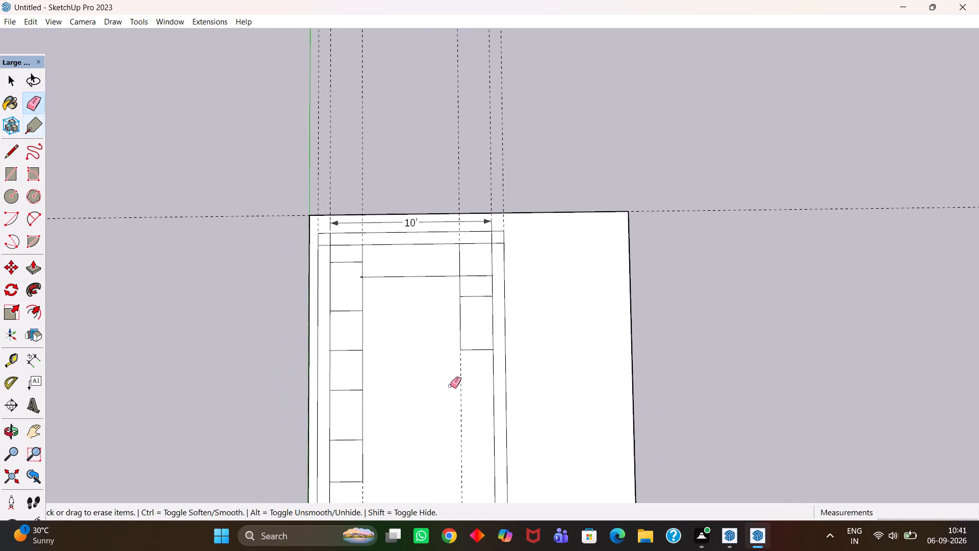
pyautogui.press('h')
pyautogui.moveTo(452, 359); pyautogui.dragTo(473, 406)
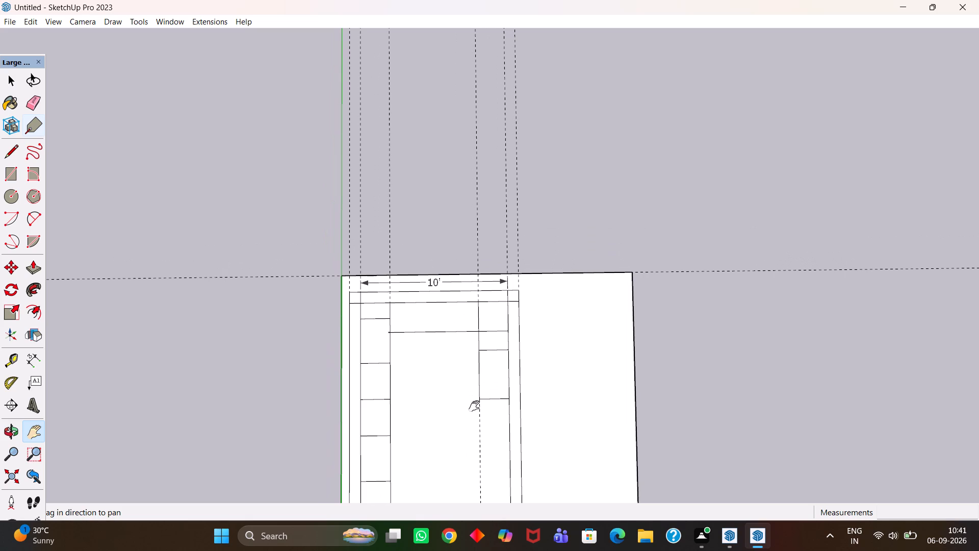
pyautogui.scroll(2, 476, 398)
pyautogui.moveTo(491, 355); pyautogui.dragTo(507, 390)
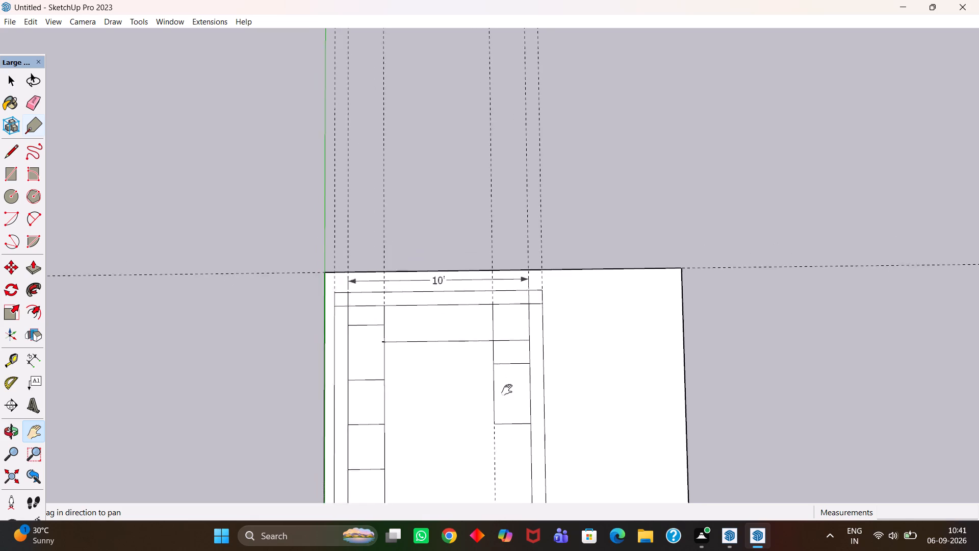
pyautogui.moveTo(507, 390); pyautogui.dragTo(508, 390)
pyautogui.scroll(4, 519, 387)
pyautogui.scroll(-2, 519, 387)
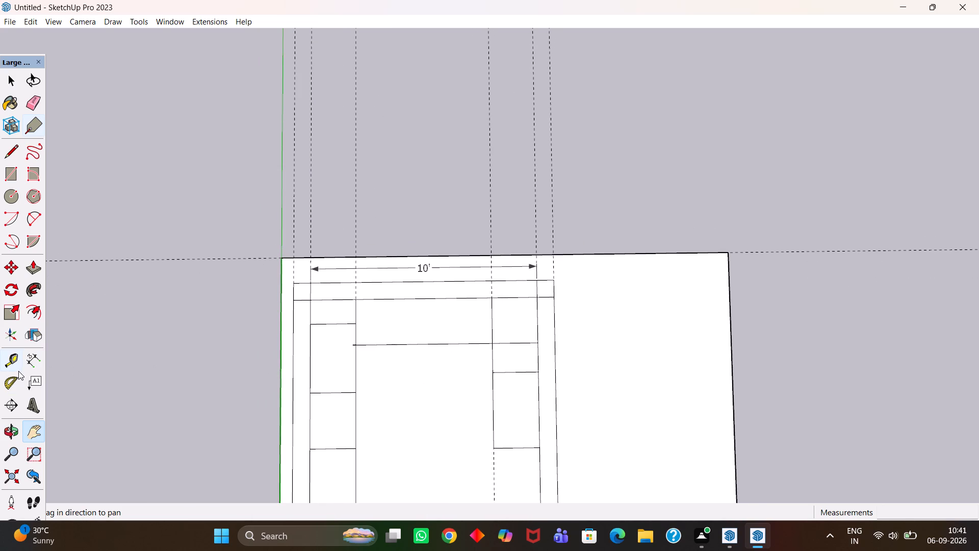
pyautogui.click(35, 358)
pyautogui.click(539, 302)
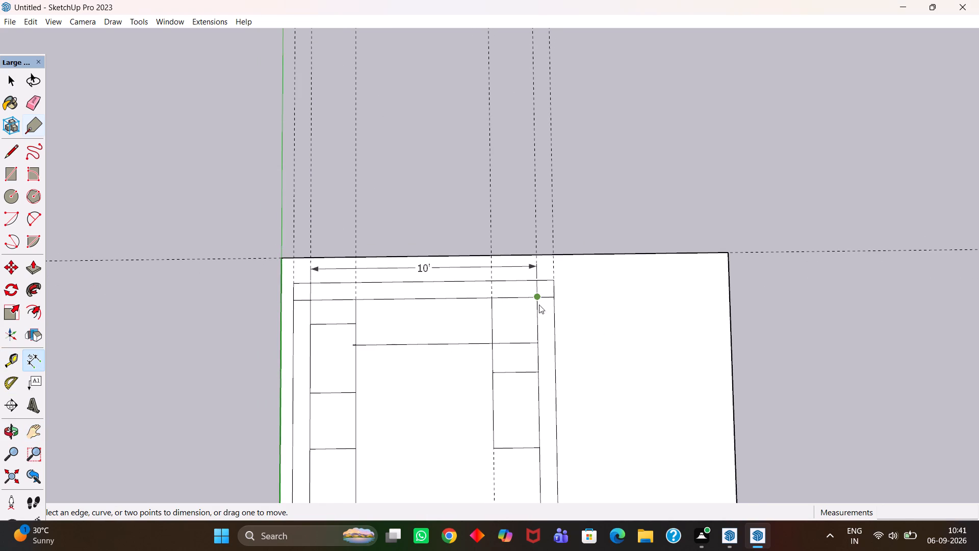
pyautogui.click(541, 372)
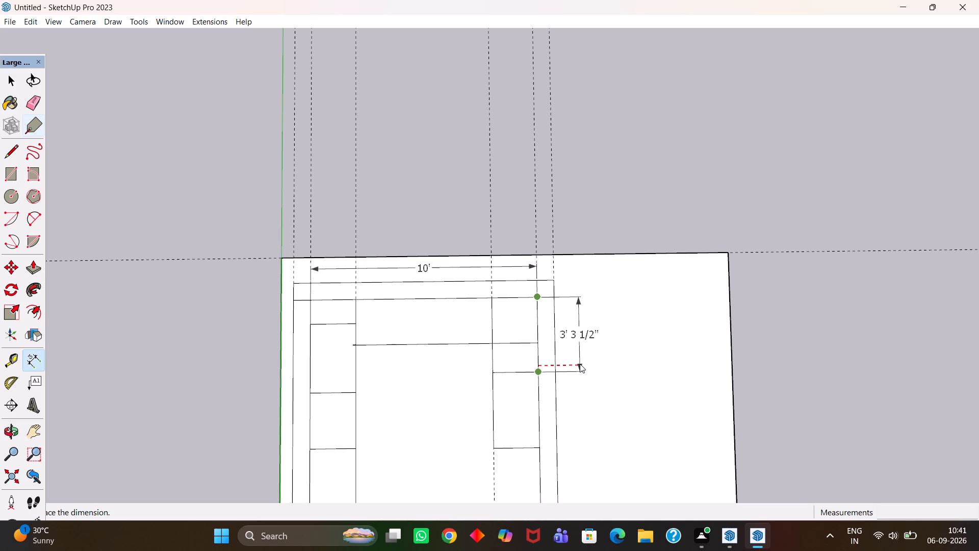
pyautogui.click(580, 364)
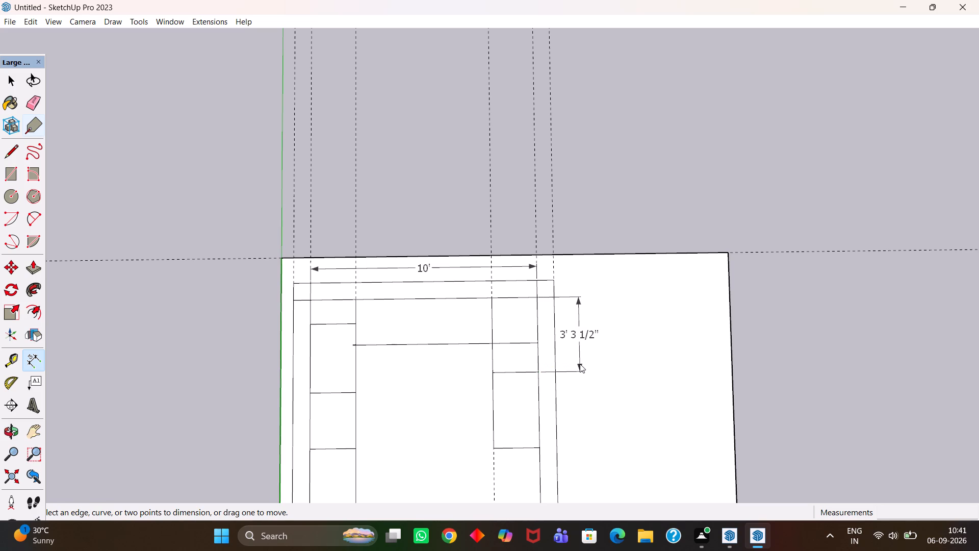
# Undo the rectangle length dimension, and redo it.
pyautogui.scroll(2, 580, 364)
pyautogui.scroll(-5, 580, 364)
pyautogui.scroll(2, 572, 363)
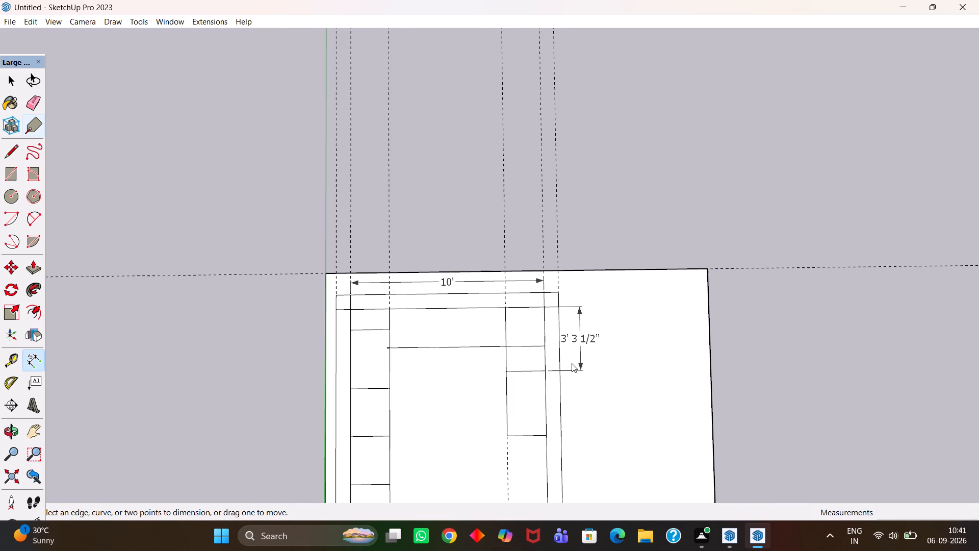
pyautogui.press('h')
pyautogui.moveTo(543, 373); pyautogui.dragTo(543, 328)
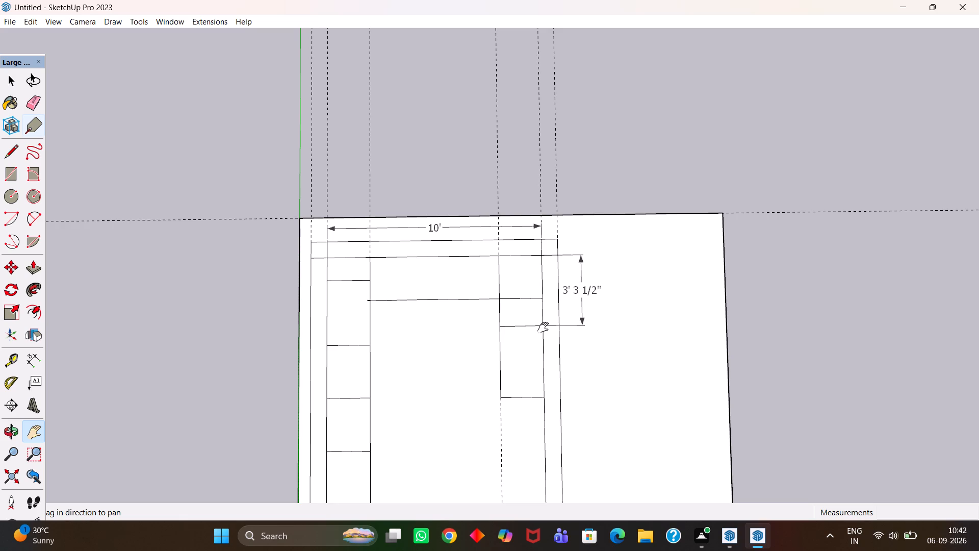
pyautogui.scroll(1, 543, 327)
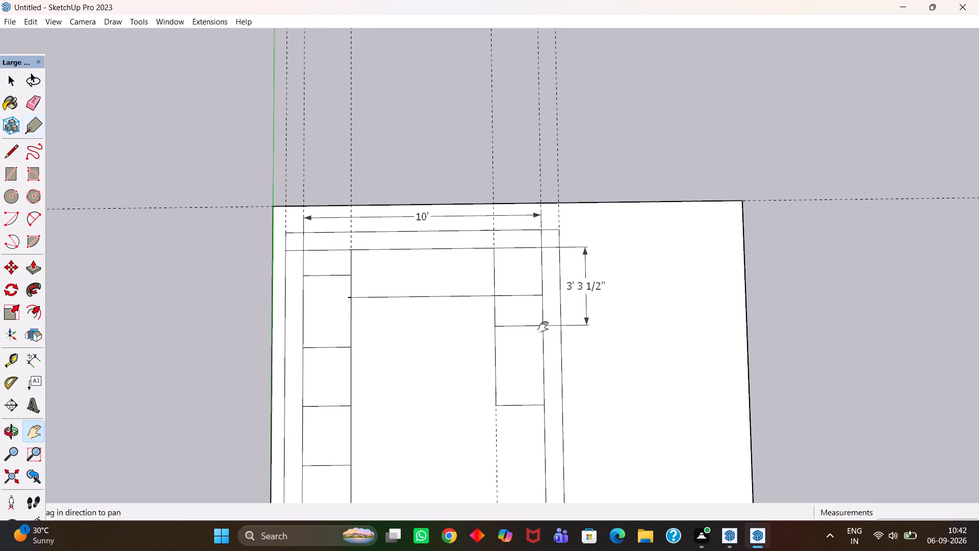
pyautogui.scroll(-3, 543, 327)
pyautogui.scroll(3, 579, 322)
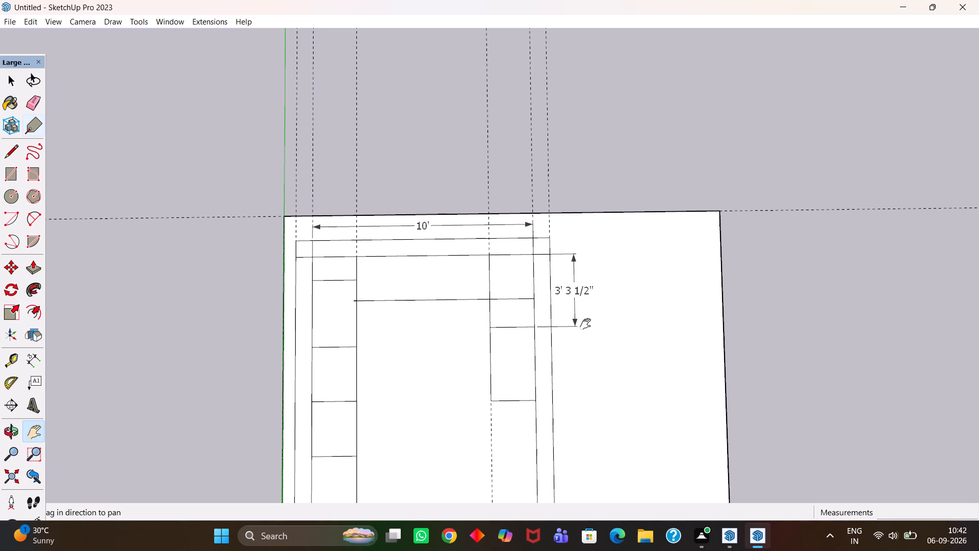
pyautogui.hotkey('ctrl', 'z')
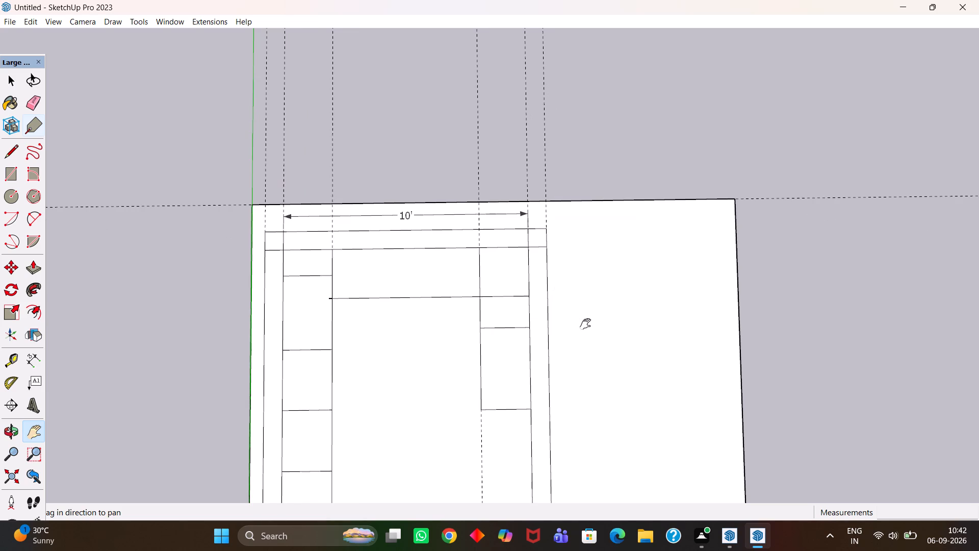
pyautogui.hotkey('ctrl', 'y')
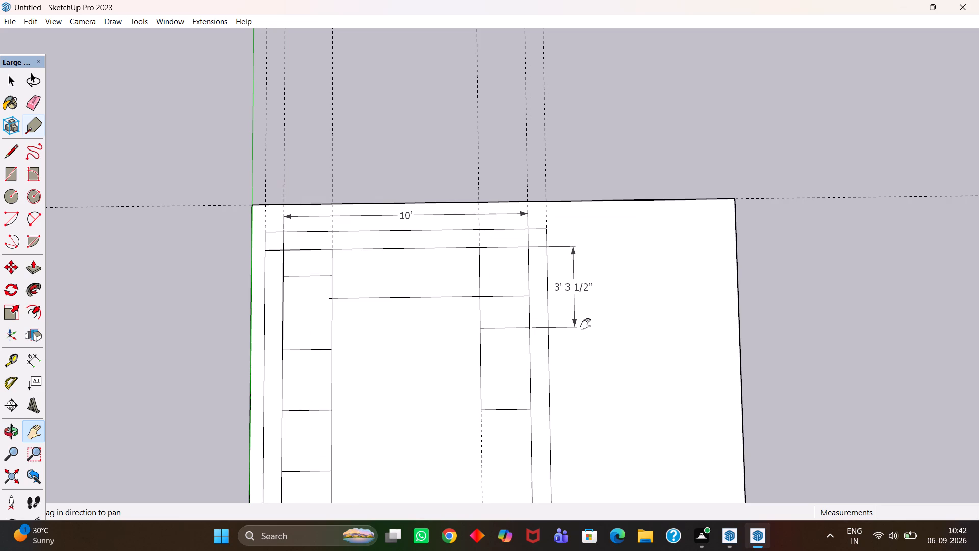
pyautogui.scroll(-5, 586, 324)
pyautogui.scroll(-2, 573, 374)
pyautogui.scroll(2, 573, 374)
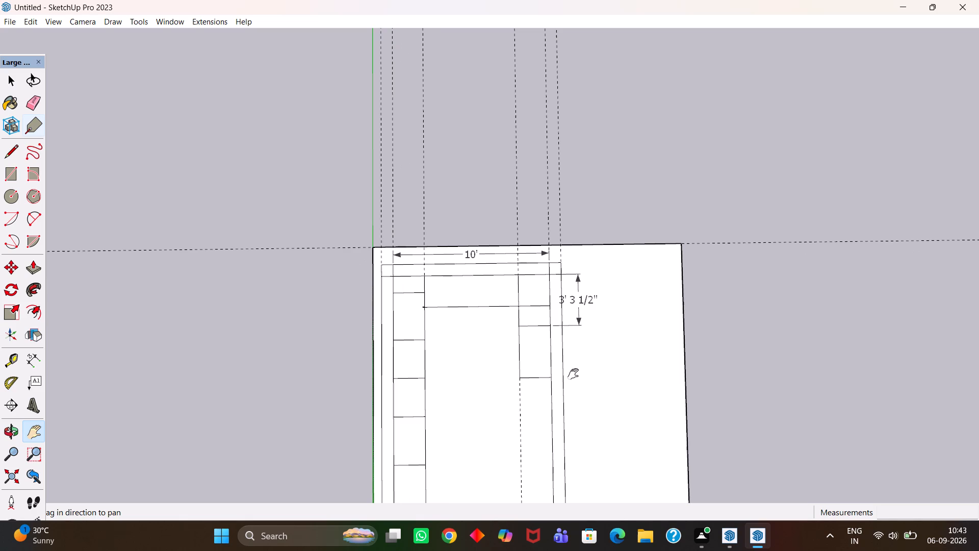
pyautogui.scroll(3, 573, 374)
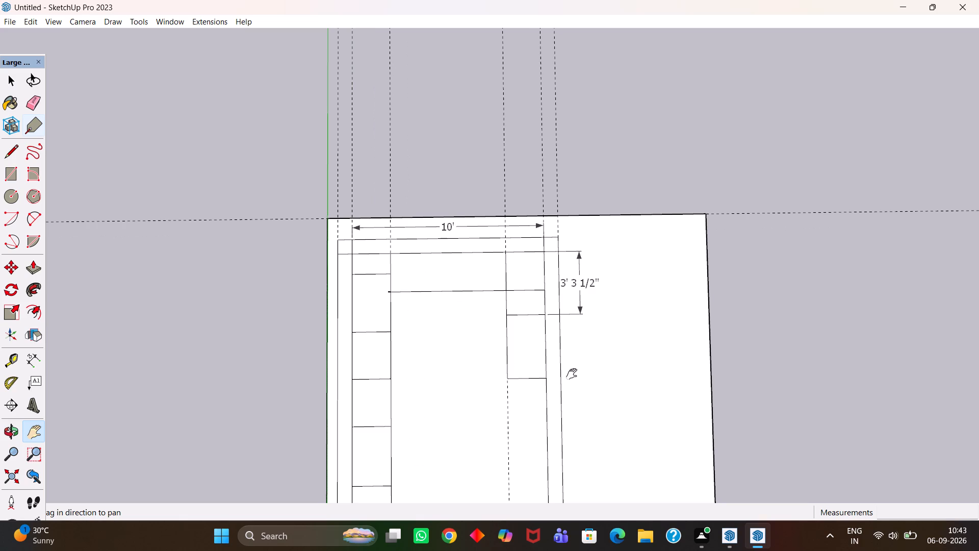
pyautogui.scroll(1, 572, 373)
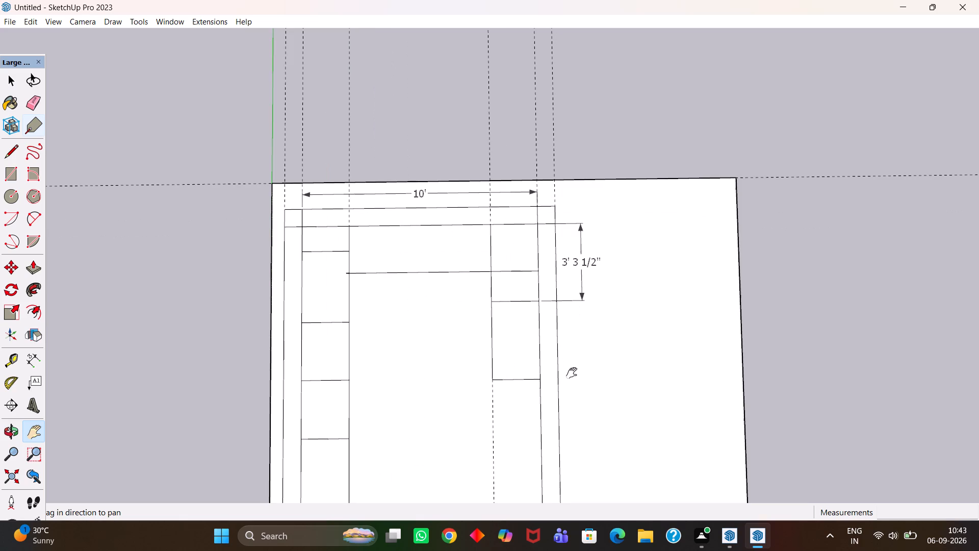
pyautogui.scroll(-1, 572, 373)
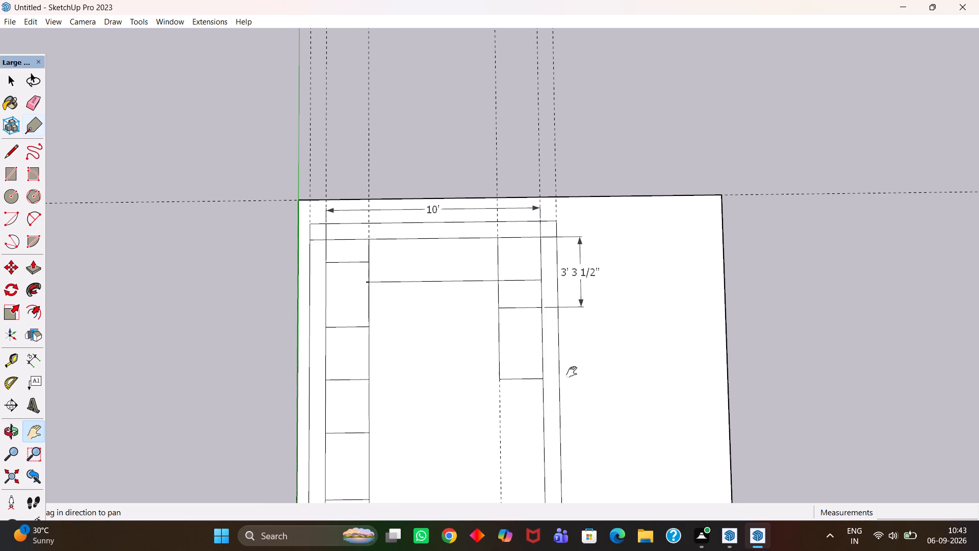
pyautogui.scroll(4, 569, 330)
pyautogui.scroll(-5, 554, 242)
# Place a parallel guide 36.25" from the far wall strip's inner line, toward the room's interior.
pyautogui.scroll(5, 553, 245)
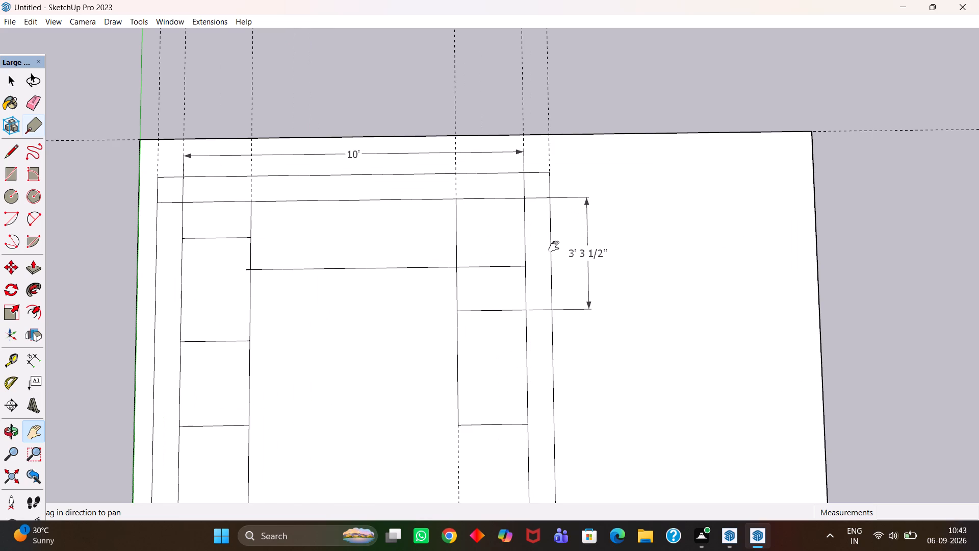
pyautogui.press('t')
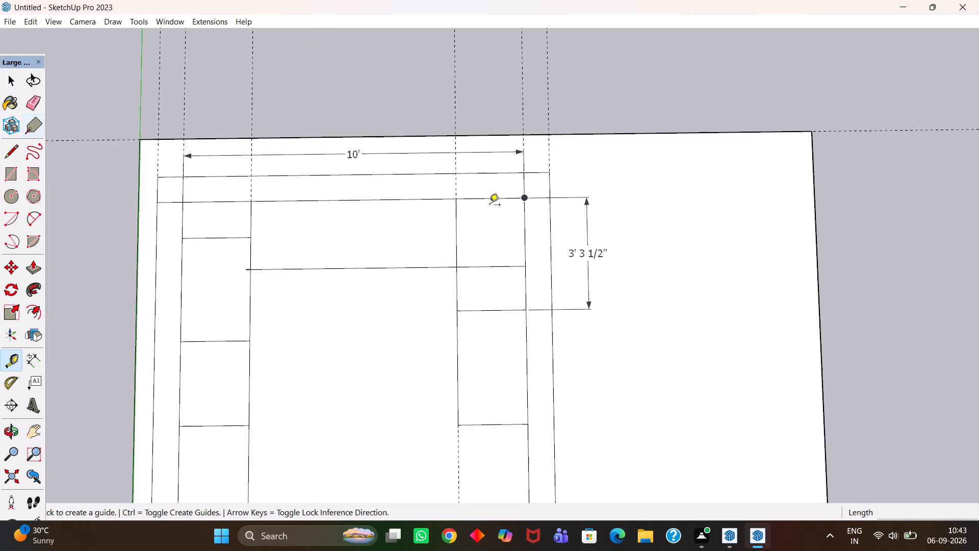
pyautogui.click(413, 201)
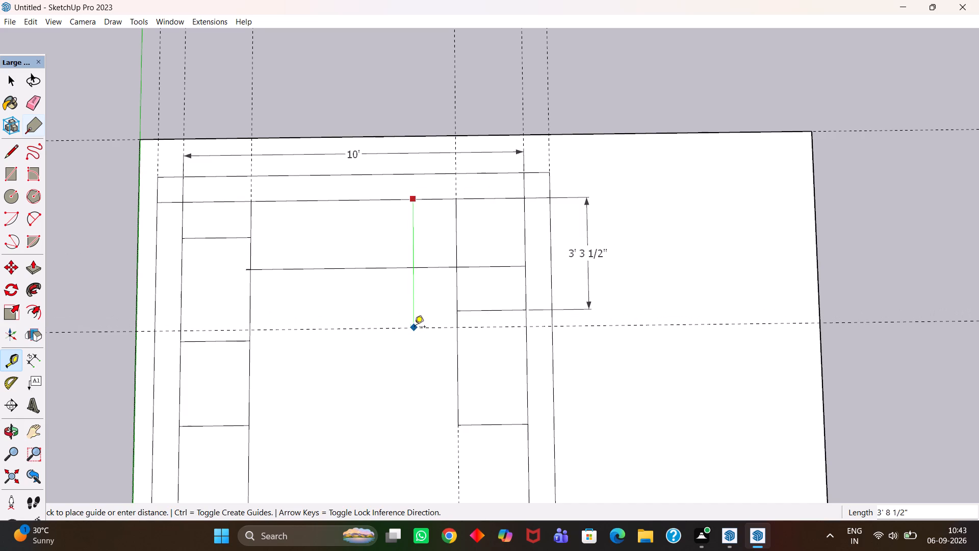
pyautogui.write('36.25"')
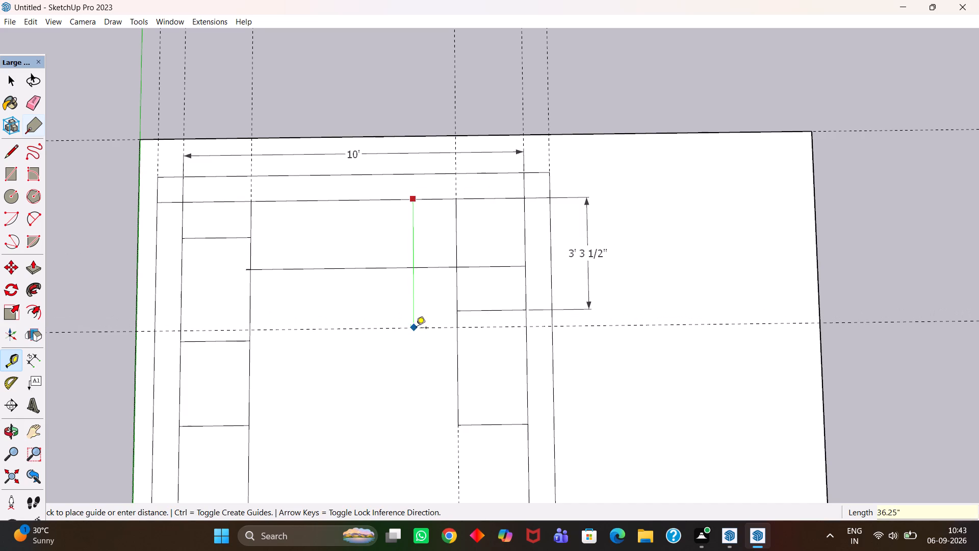
pyautogui.press('Return')
# Draw a 2' line across the new side strip along the 36.25" guide, ending at the wall strip's inner edge.
pyautogui.scroll(5, 460, 332)
pyautogui.press('l')
pyautogui.click(459, 288)
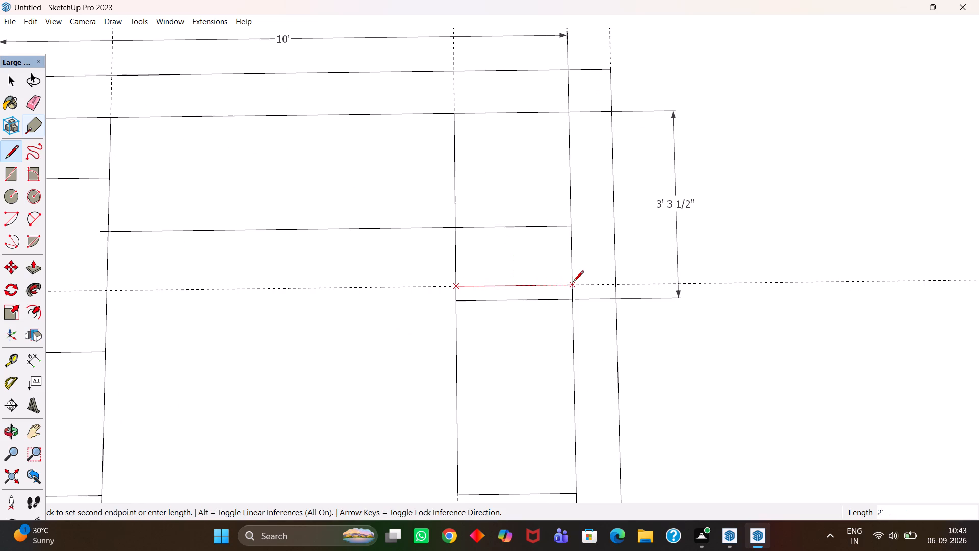
pyautogui.click(573, 282)
# Place another parallel guide 36.25" beyond the previous crosswise guide, farther from the far wall.
pyautogui.press('t')
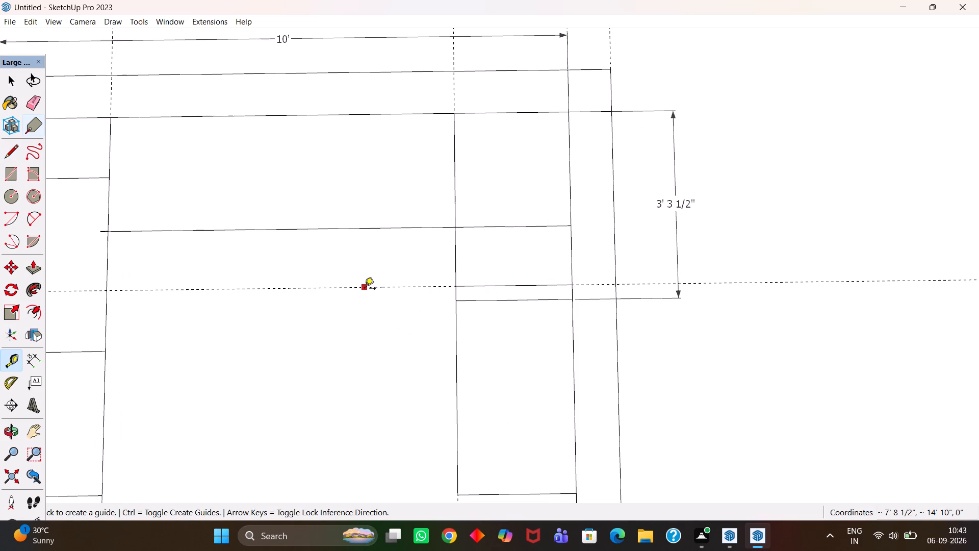
pyautogui.click(365, 289)
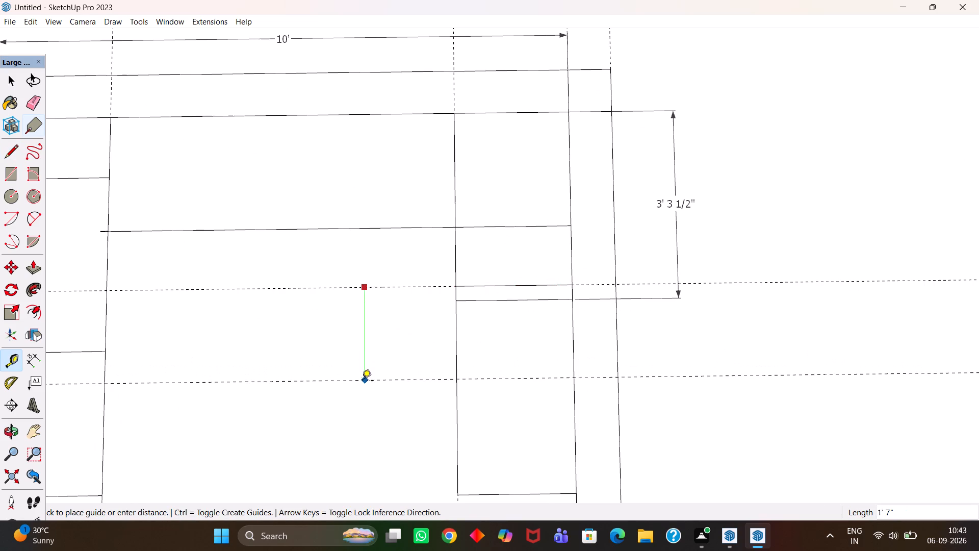
pyautogui.write('36.25"')
pyautogui.press('Return')
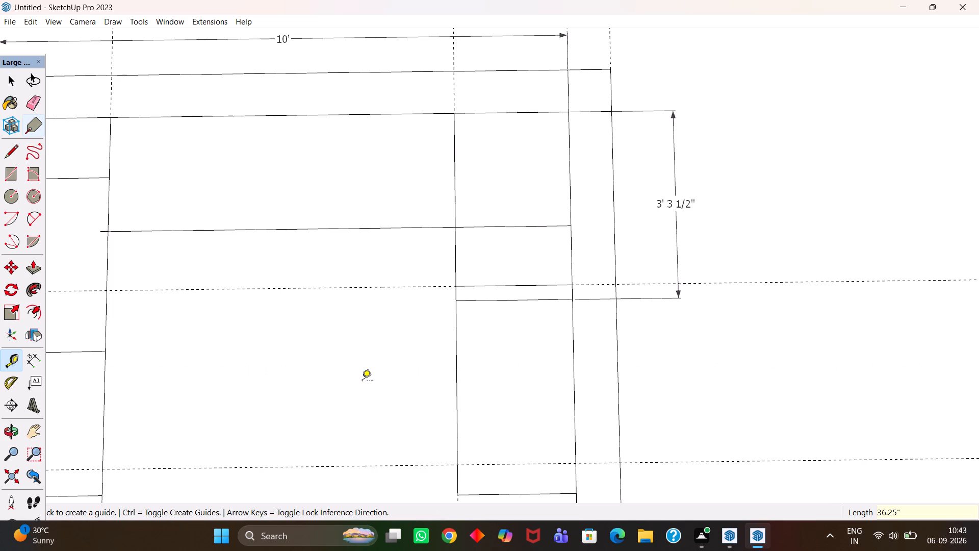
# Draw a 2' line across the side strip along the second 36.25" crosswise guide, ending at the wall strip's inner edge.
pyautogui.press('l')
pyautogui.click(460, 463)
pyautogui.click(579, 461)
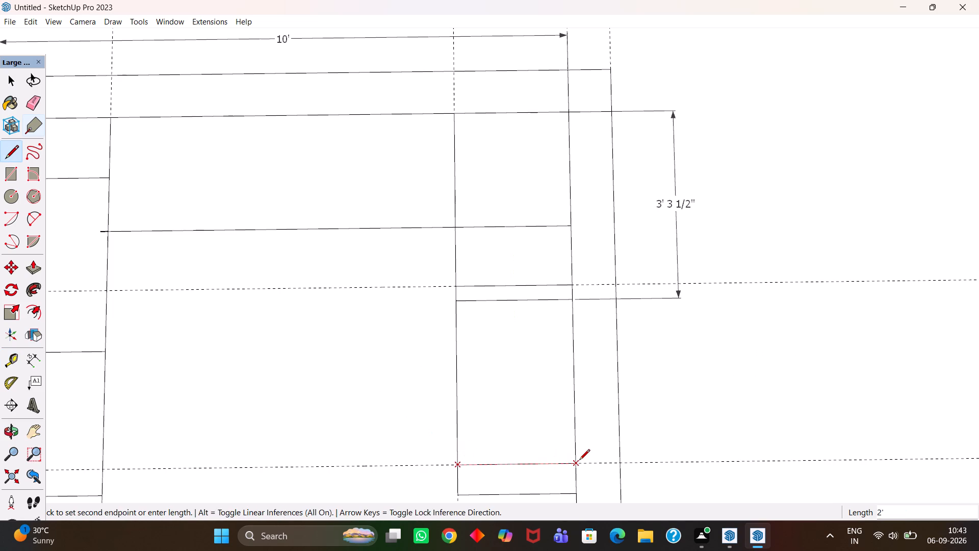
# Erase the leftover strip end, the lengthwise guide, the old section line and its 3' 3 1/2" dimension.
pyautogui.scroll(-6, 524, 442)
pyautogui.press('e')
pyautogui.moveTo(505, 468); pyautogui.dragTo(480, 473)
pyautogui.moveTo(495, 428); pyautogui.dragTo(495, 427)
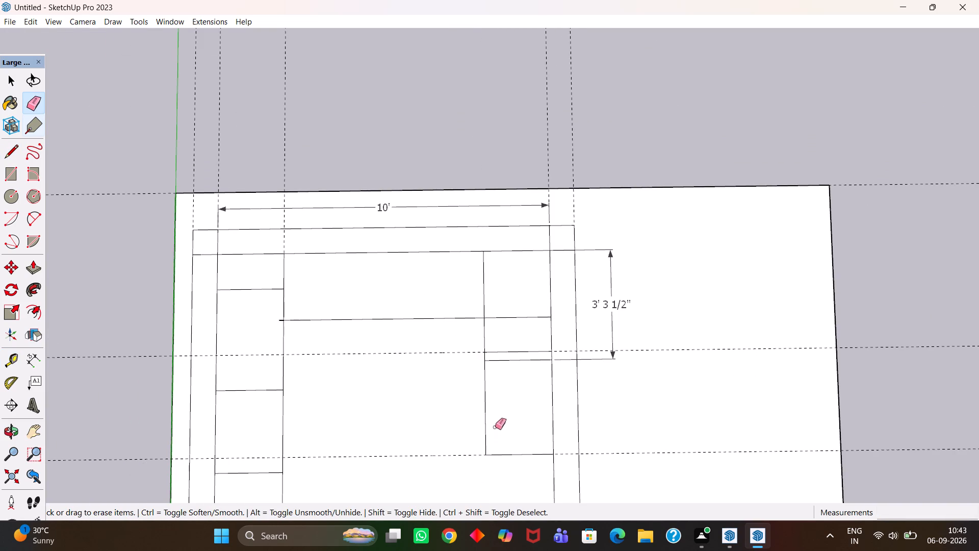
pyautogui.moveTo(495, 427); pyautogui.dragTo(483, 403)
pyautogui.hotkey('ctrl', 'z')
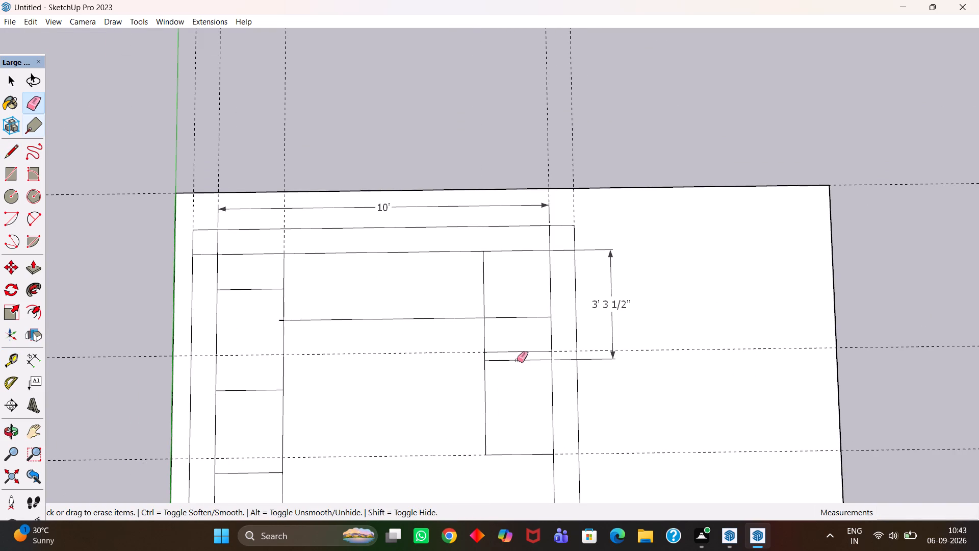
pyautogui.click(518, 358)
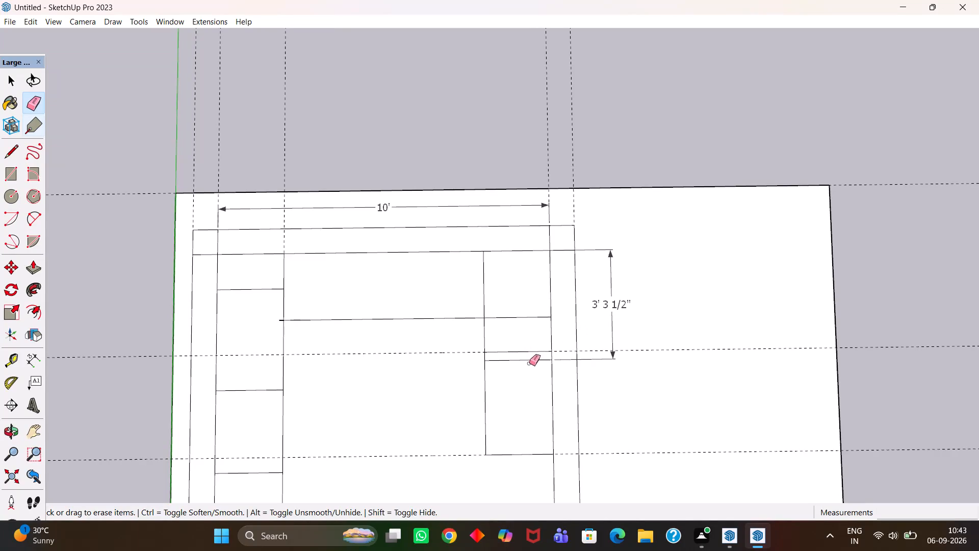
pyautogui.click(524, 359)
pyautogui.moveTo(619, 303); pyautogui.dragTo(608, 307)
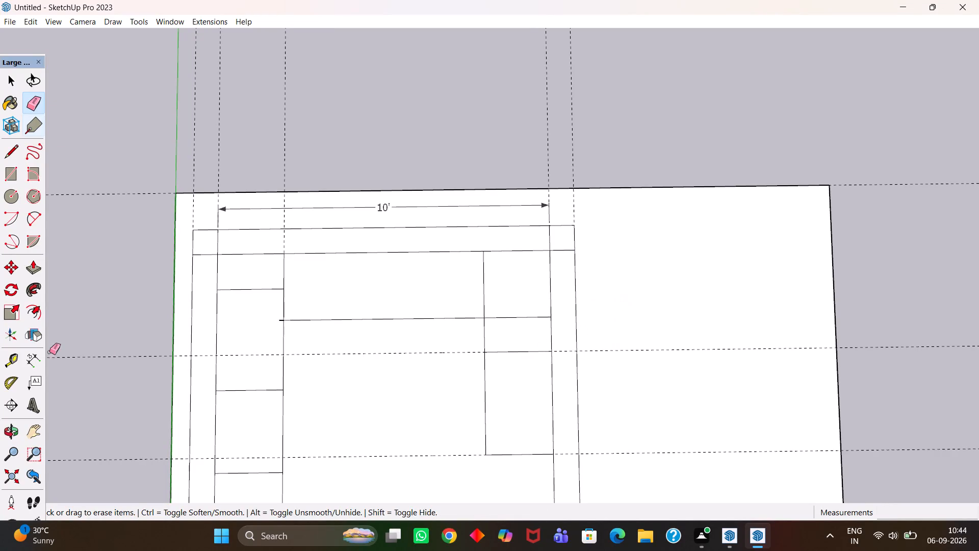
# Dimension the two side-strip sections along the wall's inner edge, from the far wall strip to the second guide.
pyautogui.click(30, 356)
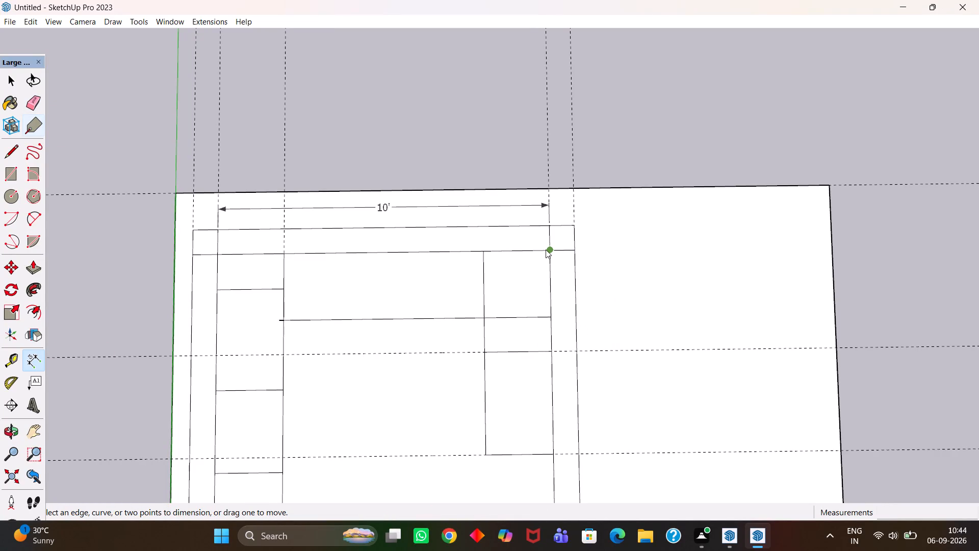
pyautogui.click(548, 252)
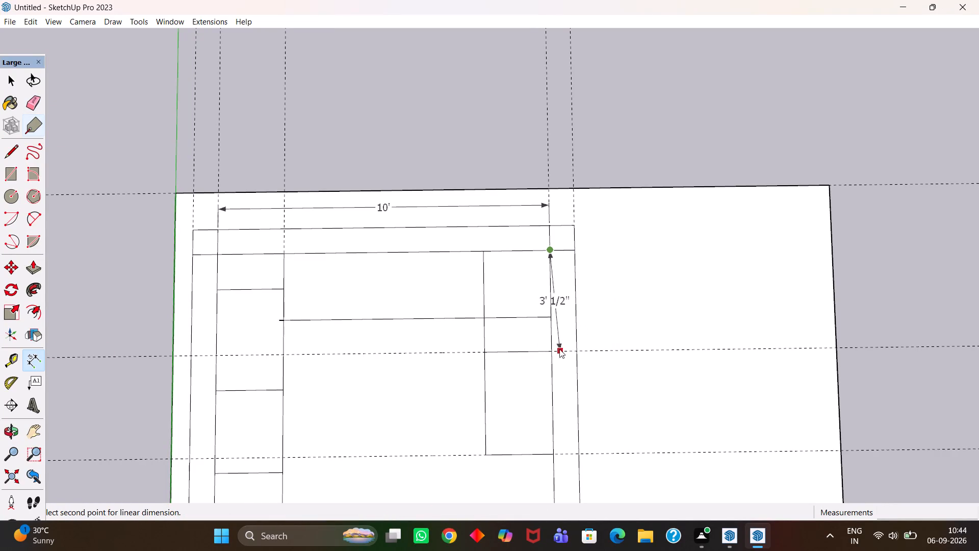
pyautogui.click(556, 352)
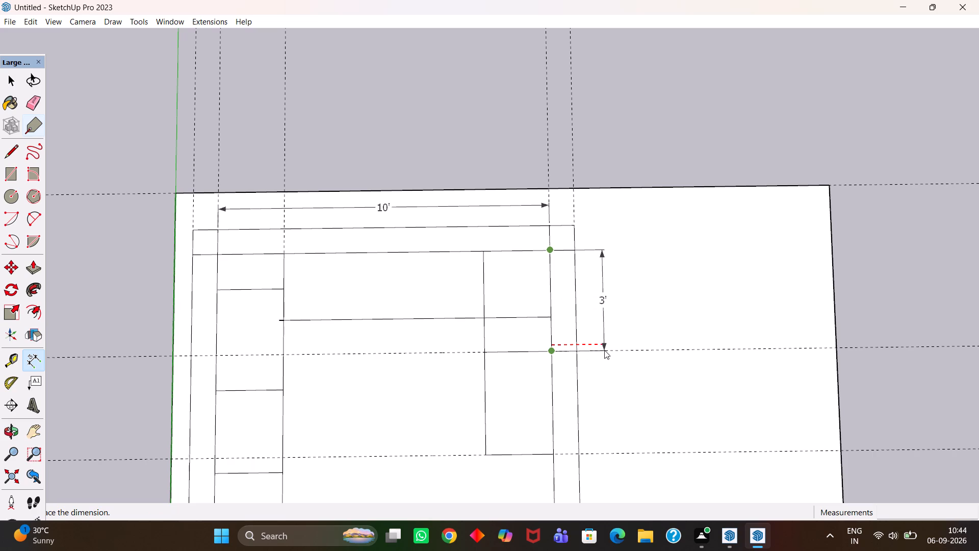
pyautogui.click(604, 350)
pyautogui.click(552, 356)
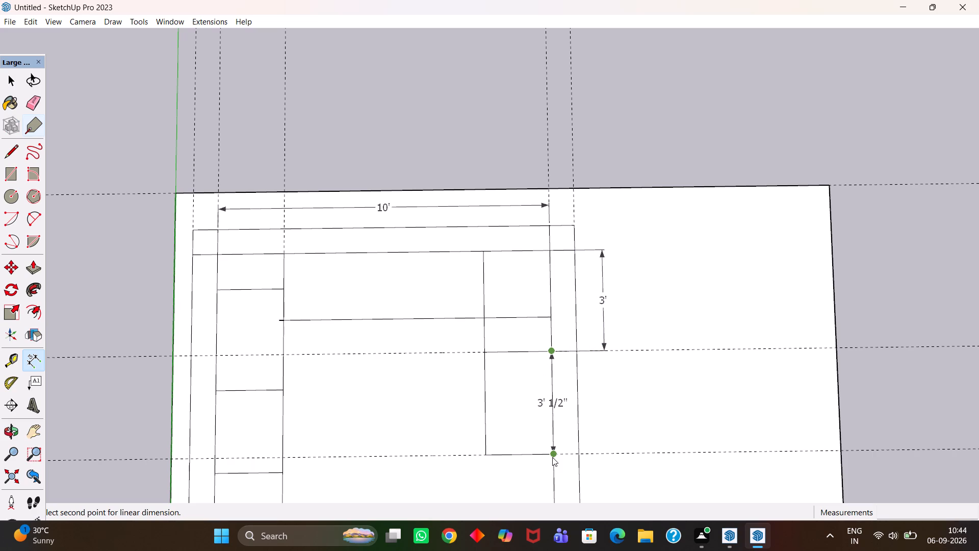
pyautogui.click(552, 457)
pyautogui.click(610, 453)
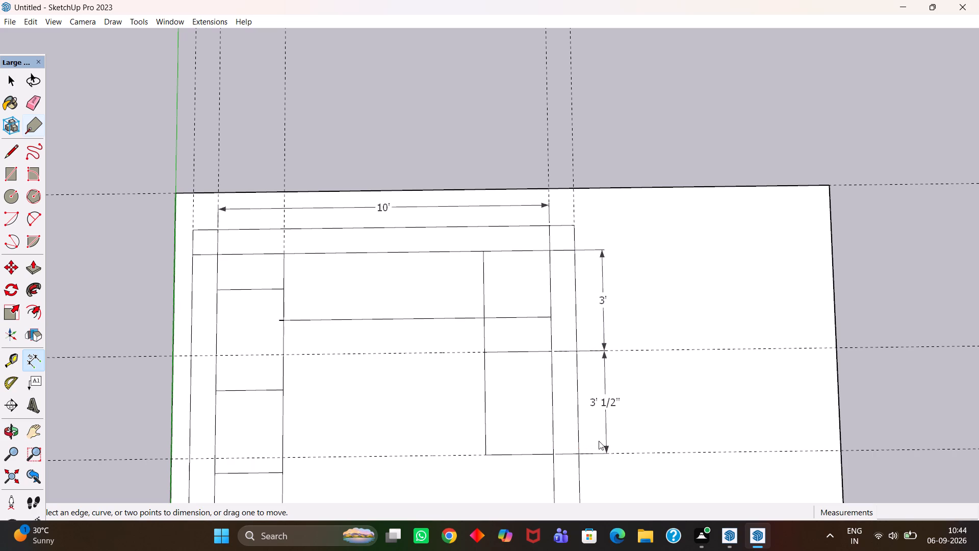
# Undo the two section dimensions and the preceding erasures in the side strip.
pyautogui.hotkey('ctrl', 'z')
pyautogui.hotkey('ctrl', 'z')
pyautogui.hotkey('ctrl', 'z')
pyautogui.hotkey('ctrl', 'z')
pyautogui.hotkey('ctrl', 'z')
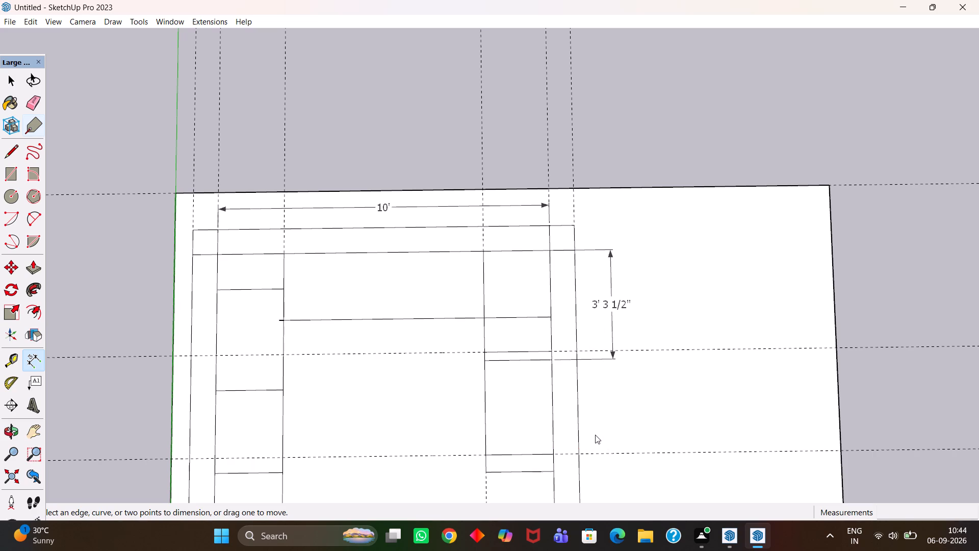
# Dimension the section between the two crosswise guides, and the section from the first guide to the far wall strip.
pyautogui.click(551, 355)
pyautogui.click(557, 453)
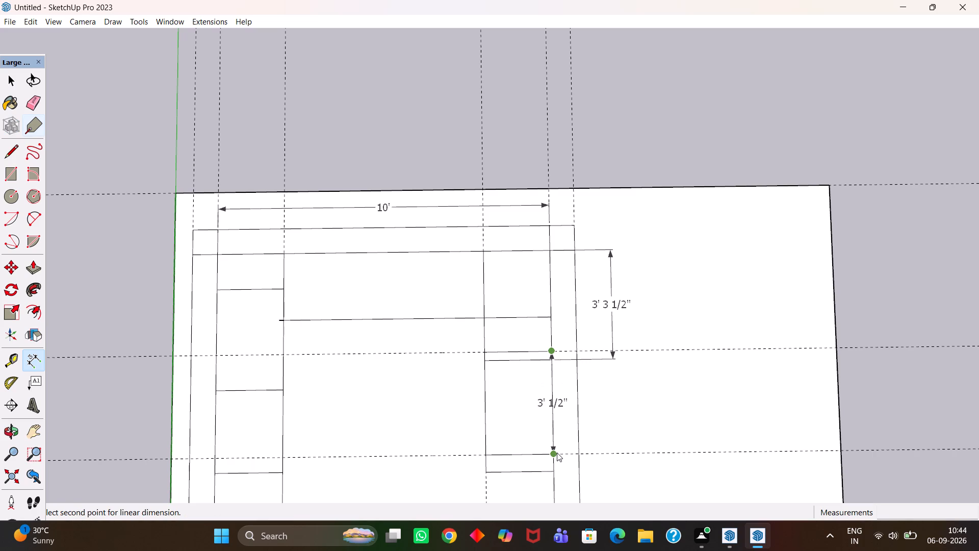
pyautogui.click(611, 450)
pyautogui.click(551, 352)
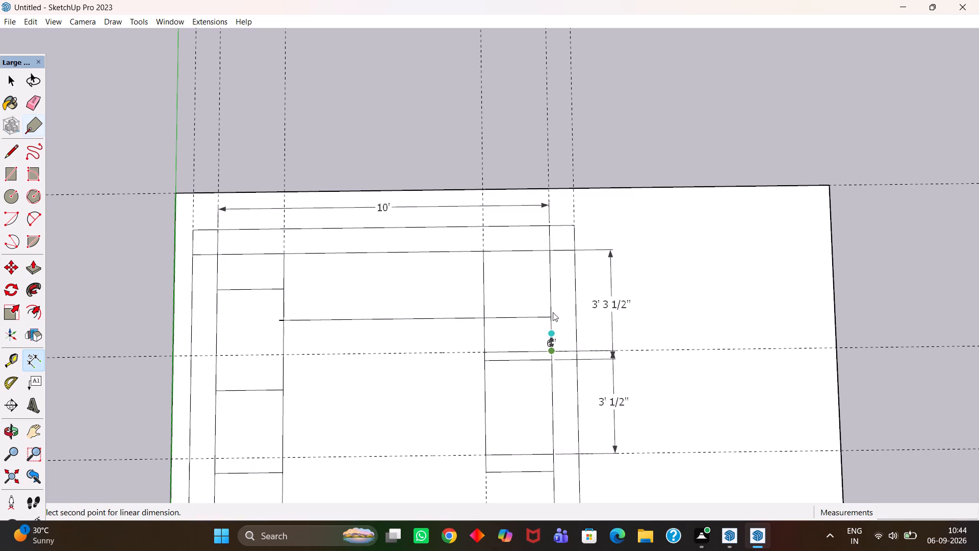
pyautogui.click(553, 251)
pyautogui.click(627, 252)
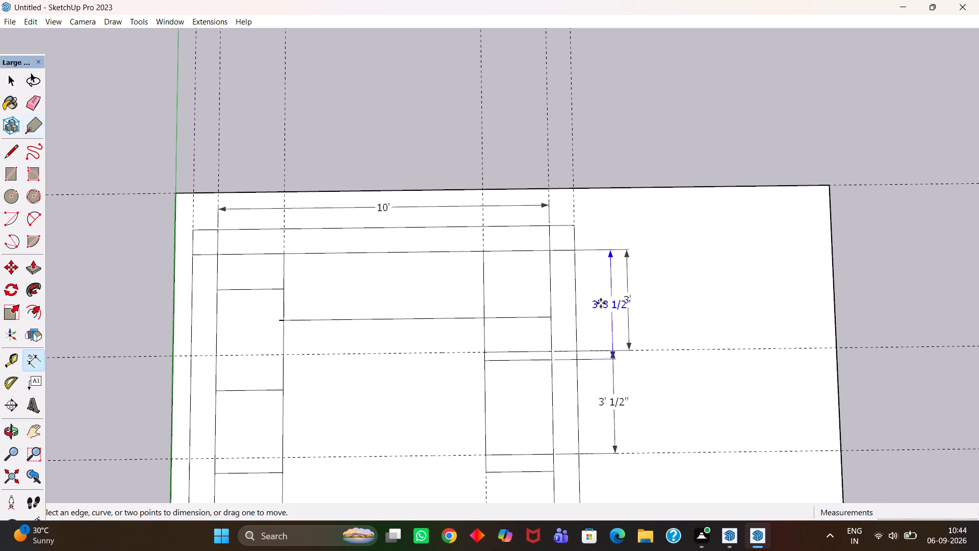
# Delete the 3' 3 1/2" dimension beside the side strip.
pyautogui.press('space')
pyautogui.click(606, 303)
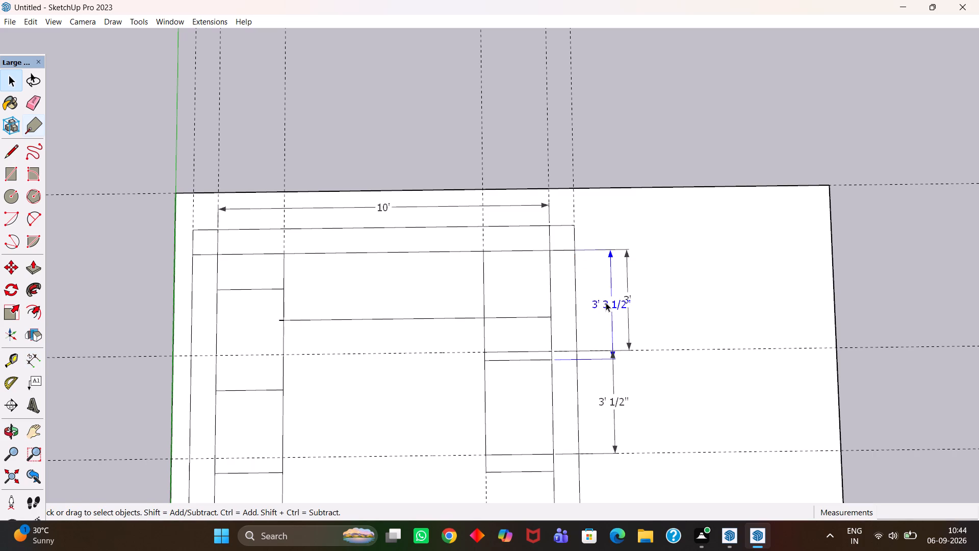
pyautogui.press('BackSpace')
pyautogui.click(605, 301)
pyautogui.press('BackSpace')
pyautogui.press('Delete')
# Examine the section lines and section dimensions along the 2' side strip.
pyautogui.scroll(-2, 608, 384)
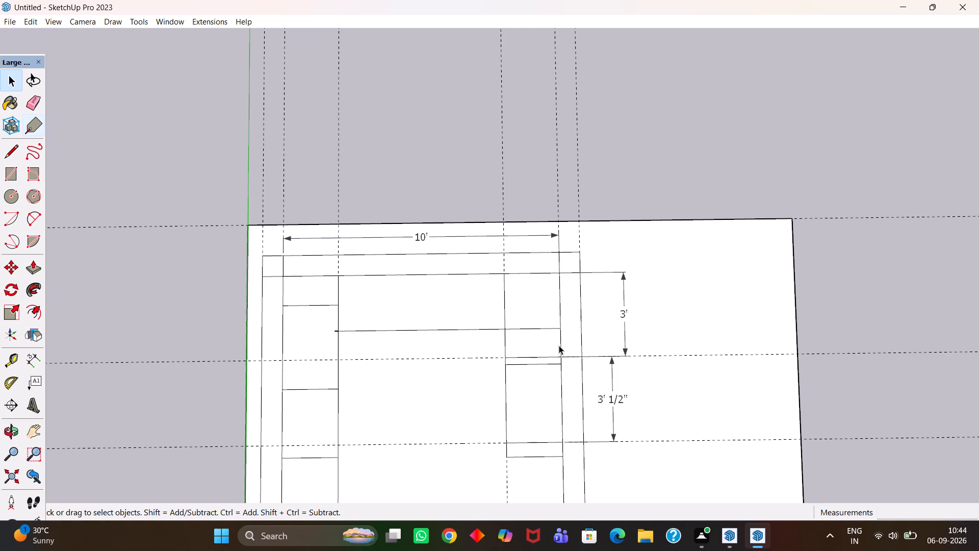
pyautogui.scroll(-4, 560, 346)
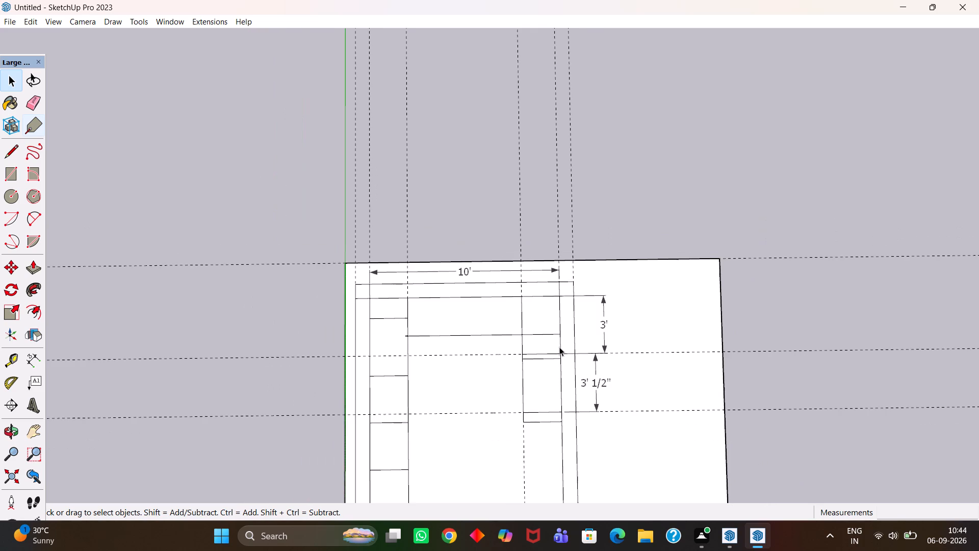
pyautogui.scroll(-4, 559, 347)
pyautogui.scroll(2, 559, 349)
pyautogui.scroll(-4, 559, 359)
pyautogui.scroll(1, 559, 360)
pyautogui.scroll(-3, 559, 360)
pyautogui.scroll(6, 558, 361)
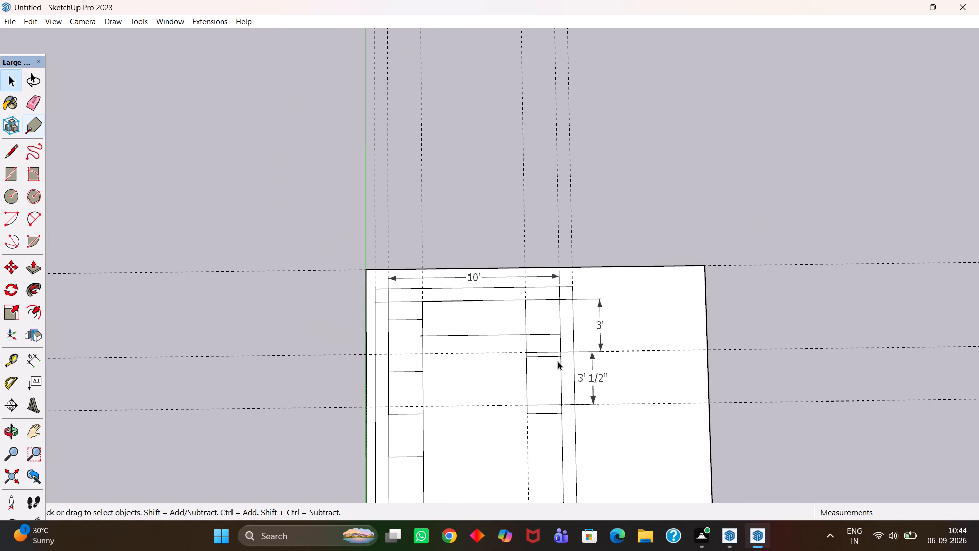
pyautogui.scroll(2, 558, 361)
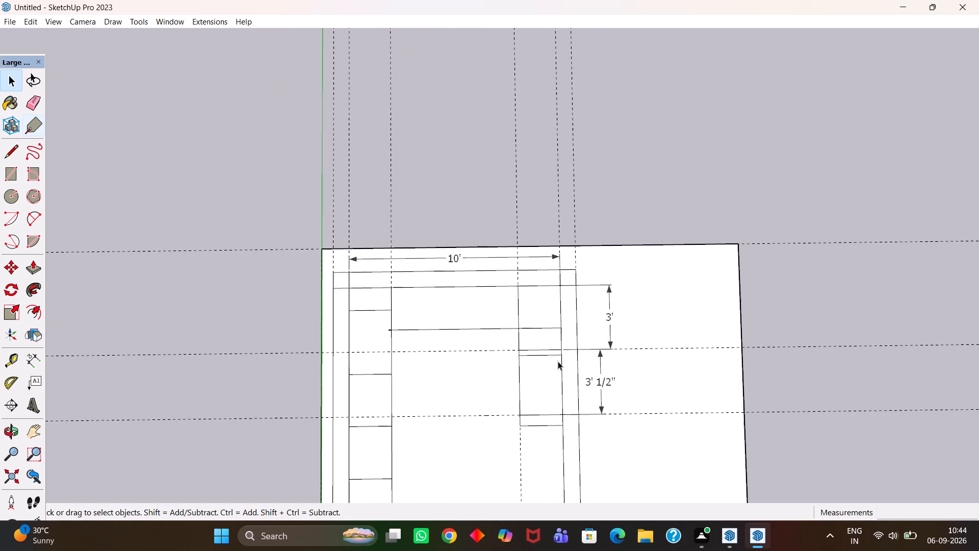
pyautogui.scroll(2, 558, 361)
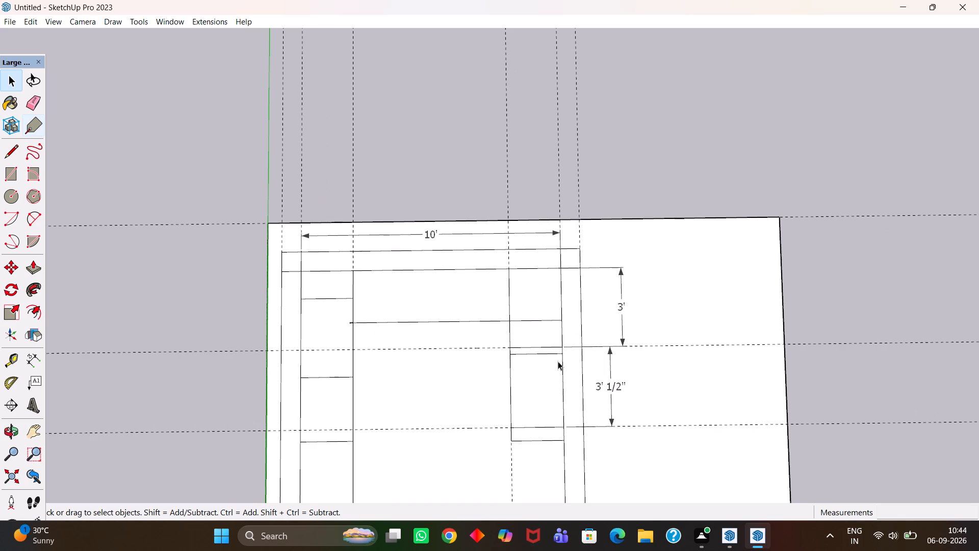
pyautogui.scroll(2, 558, 361)
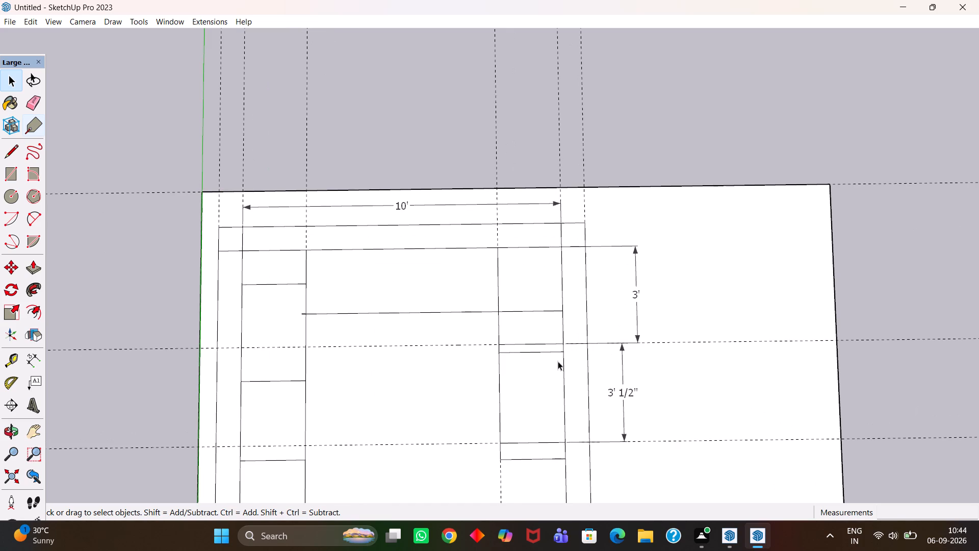
pyautogui.scroll(1, 558, 361)
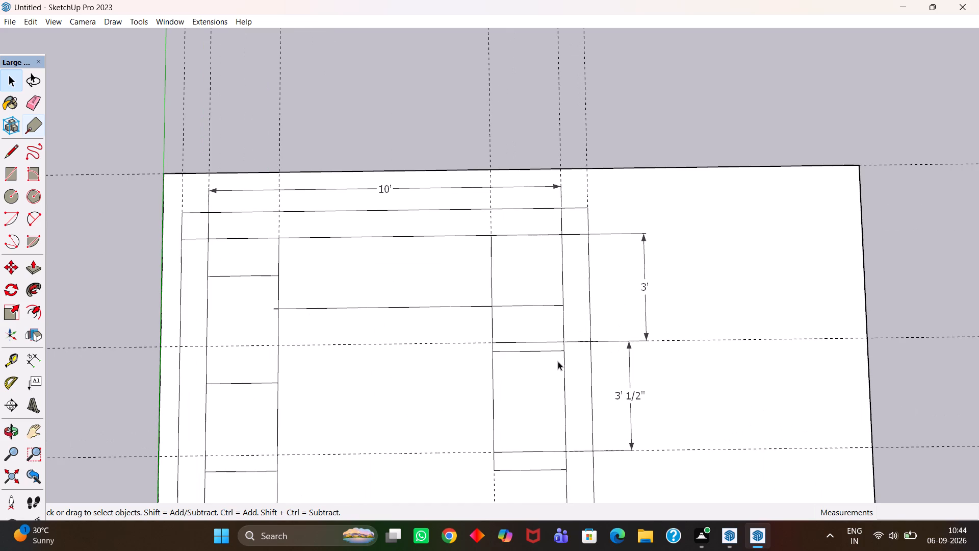
pyautogui.scroll(4, 558, 361)
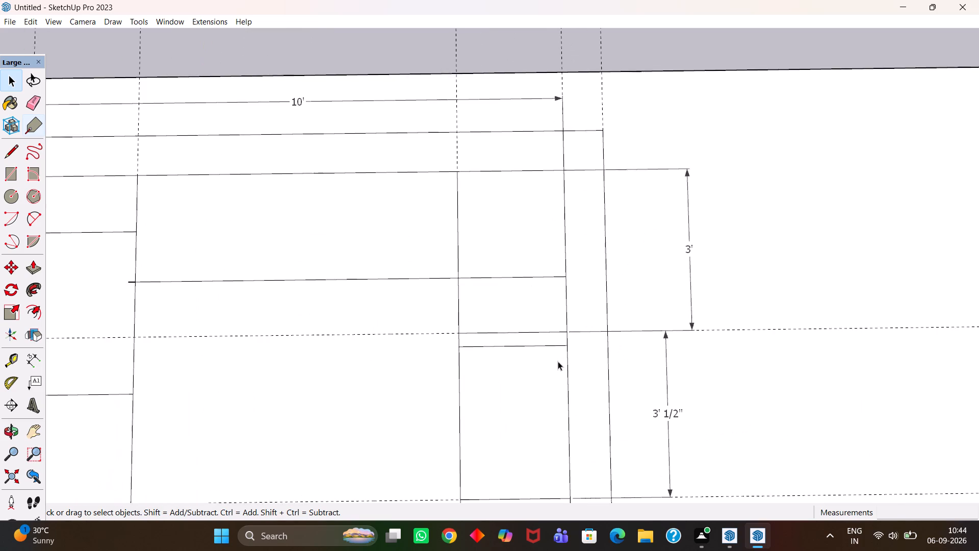
pyautogui.scroll(-7, 557, 358)
pyautogui.scroll(3, 505, 338)
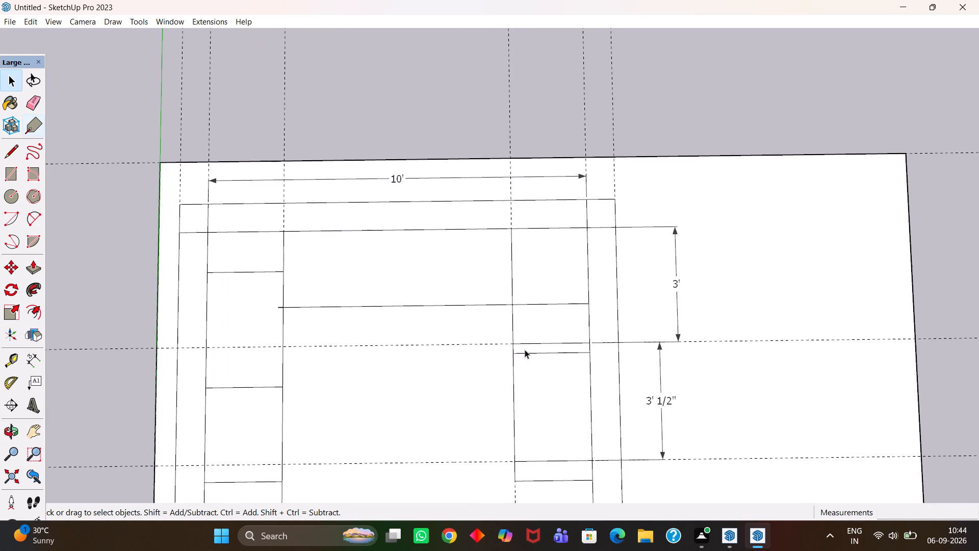
pyautogui.scroll(1, 525, 349)
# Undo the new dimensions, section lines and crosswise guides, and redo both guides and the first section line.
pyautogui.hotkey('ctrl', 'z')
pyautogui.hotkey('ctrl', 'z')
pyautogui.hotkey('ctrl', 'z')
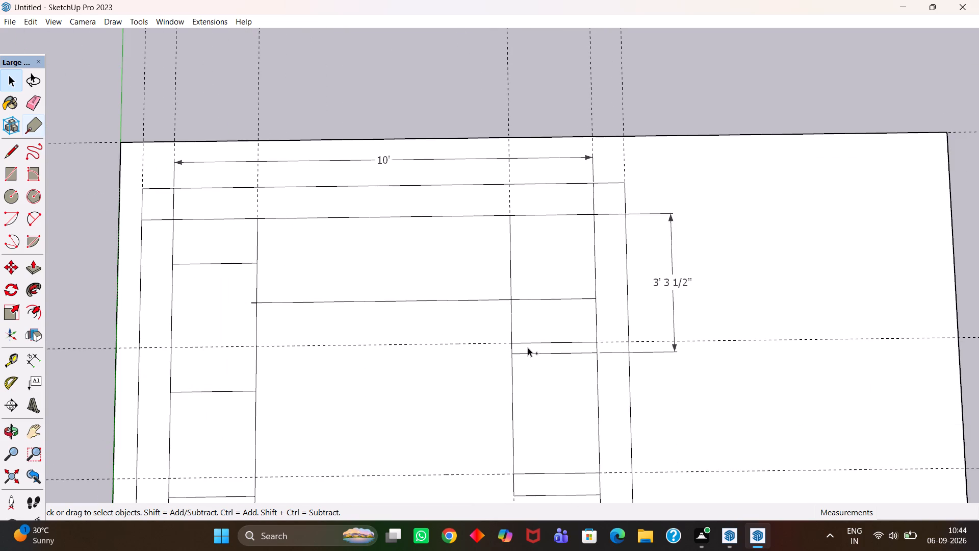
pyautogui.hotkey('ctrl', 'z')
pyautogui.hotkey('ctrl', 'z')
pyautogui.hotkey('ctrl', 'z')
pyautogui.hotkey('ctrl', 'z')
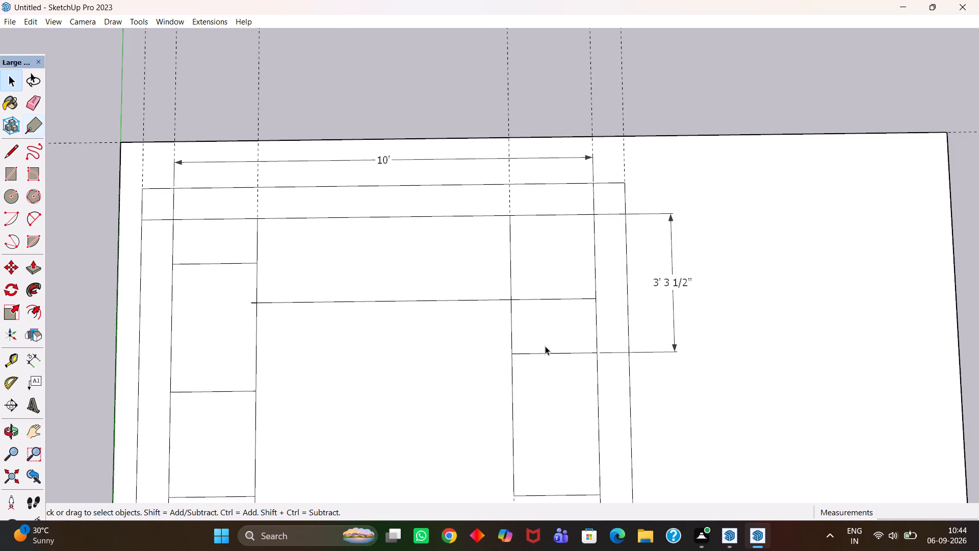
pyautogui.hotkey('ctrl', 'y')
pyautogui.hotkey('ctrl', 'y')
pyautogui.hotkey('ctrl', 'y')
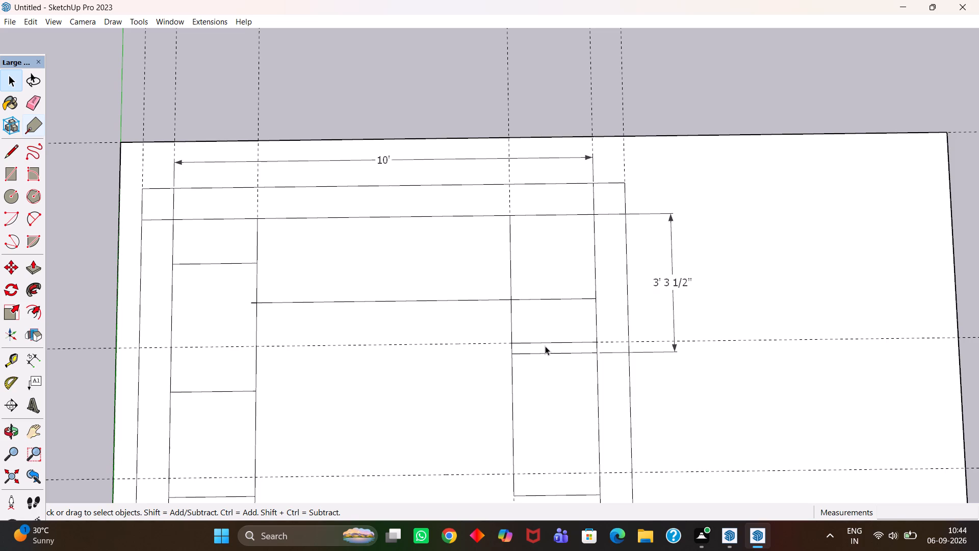
# Draw a rectangle of about 3' by 2' in the side strip between the first and second crosswise guides.
pyautogui.press('r')
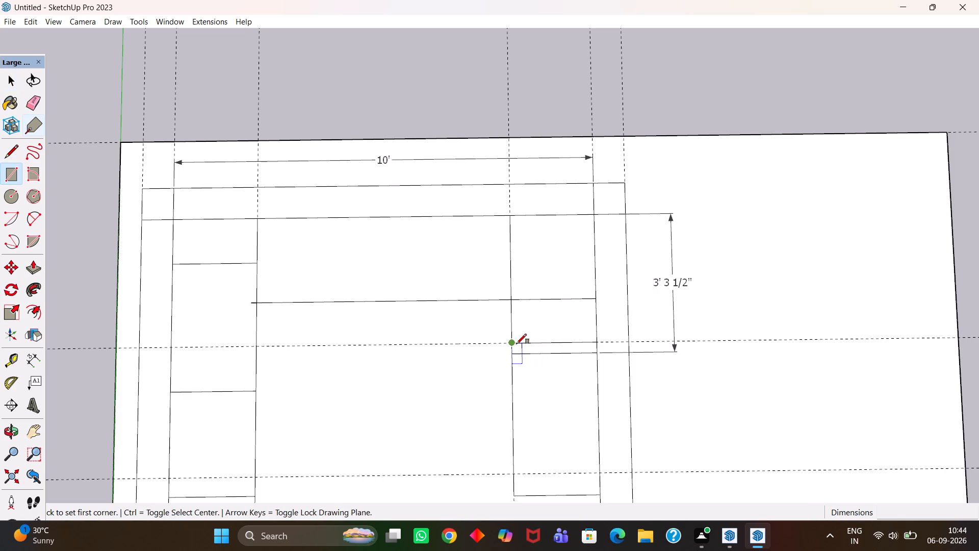
pyautogui.click(516, 344)
pyautogui.click(598, 476)
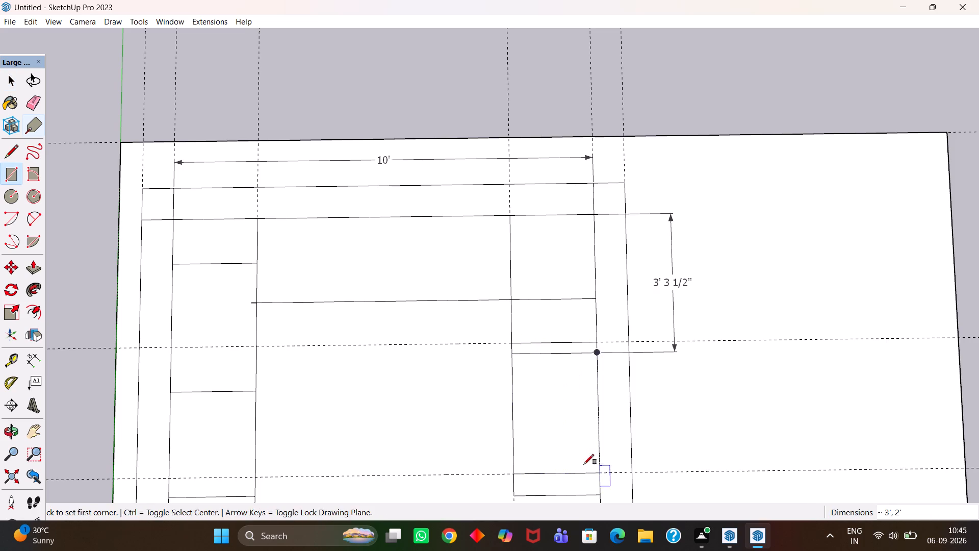
# Erase the strip line segments crossing inside the far corner, the side strip's lengthwise guide and the first crosswise guide.
pyautogui.press('e')
pyautogui.moveTo(547, 294); pyautogui.dragTo(550, 306)
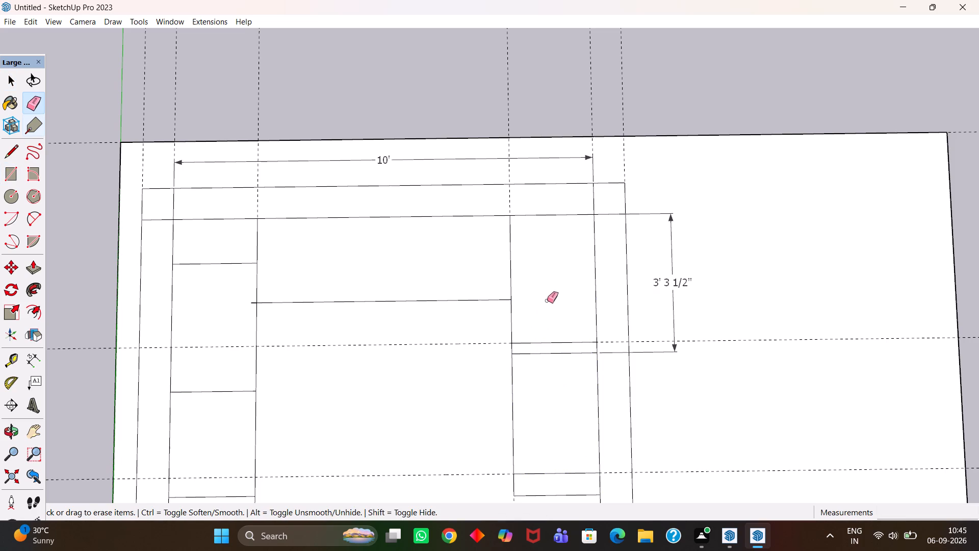
pyautogui.moveTo(529, 273); pyautogui.dragTo(499, 260)
pyautogui.moveTo(494, 344); pyautogui.dragTo(498, 351)
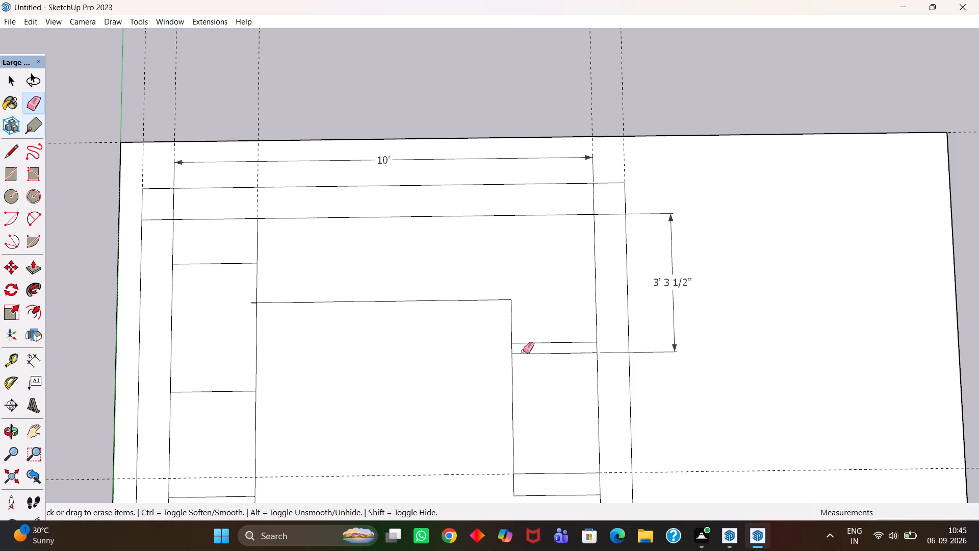
# Erase the old section line just past the first section and its 3' 3 1/2" dimension.
pyautogui.click(529, 353)
pyautogui.click(657, 354)
pyautogui.moveTo(660, 345); pyautogui.dragTo(661, 360)
# Erase the leftover strip end beyond the new rectangle and the second crosswise guide.
pyautogui.scroll(-4, 573, 370)
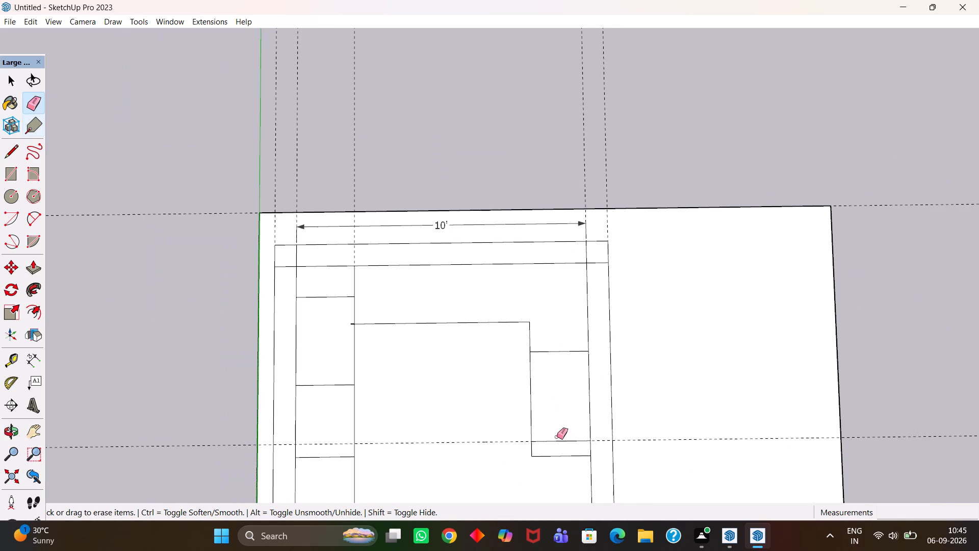
pyautogui.moveTo(557, 454); pyautogui.dragTo(549, 460)
pyautogui.moveTo(496, 441); pyautogui.dragTo(533, 452)
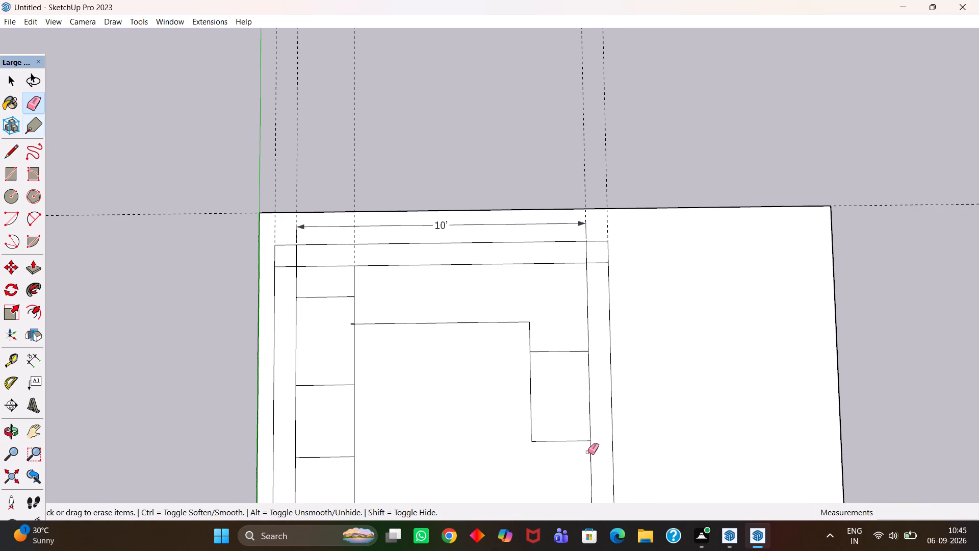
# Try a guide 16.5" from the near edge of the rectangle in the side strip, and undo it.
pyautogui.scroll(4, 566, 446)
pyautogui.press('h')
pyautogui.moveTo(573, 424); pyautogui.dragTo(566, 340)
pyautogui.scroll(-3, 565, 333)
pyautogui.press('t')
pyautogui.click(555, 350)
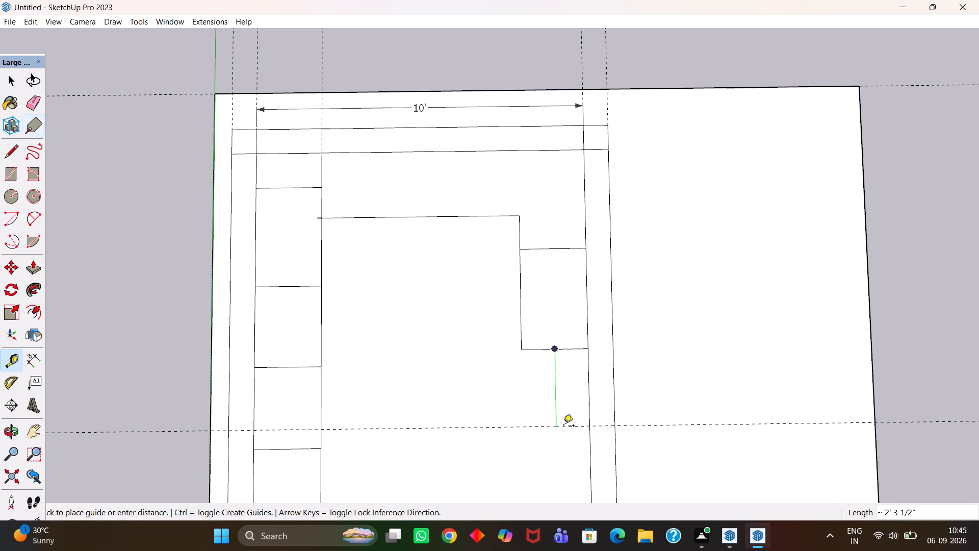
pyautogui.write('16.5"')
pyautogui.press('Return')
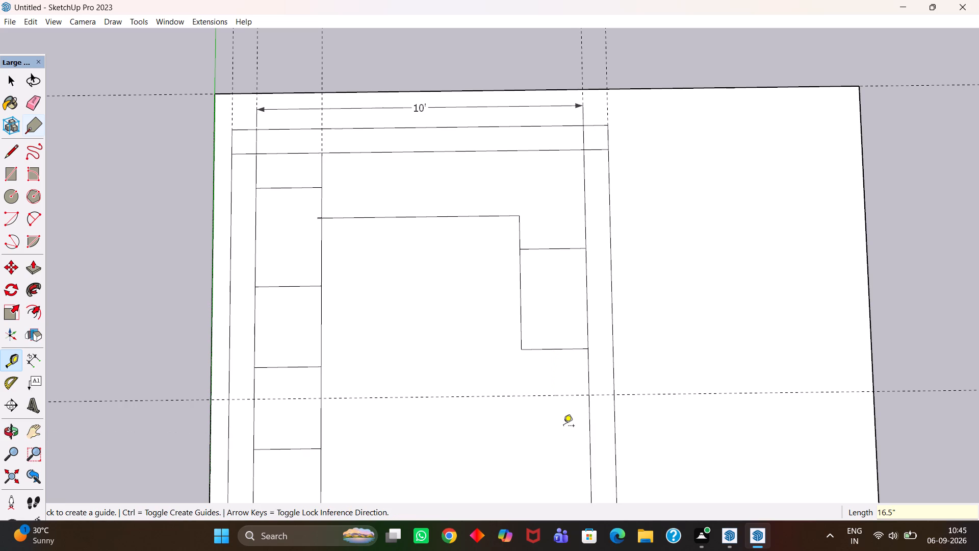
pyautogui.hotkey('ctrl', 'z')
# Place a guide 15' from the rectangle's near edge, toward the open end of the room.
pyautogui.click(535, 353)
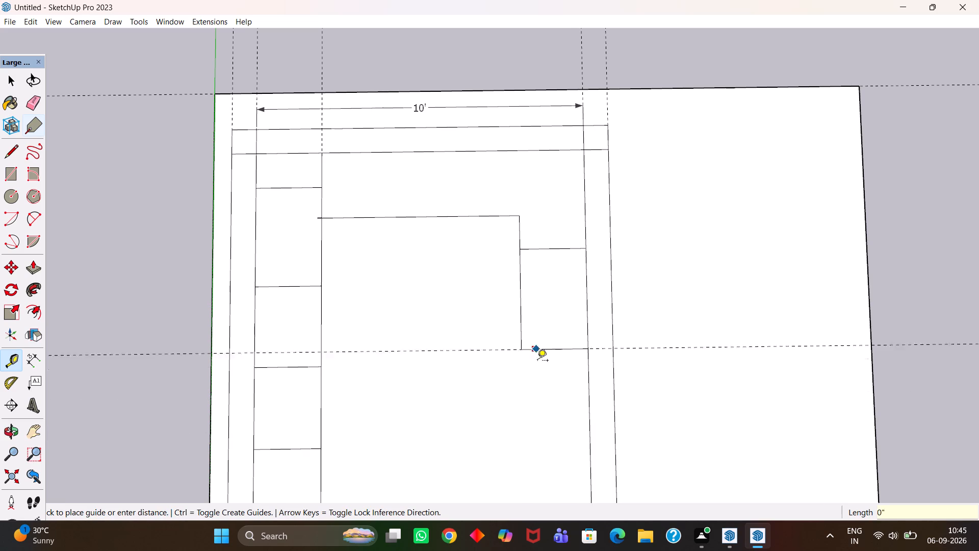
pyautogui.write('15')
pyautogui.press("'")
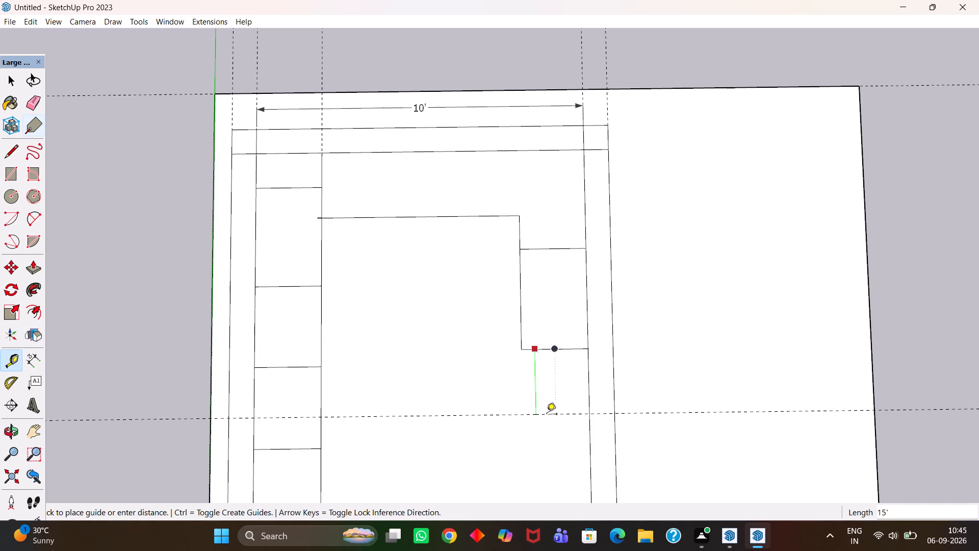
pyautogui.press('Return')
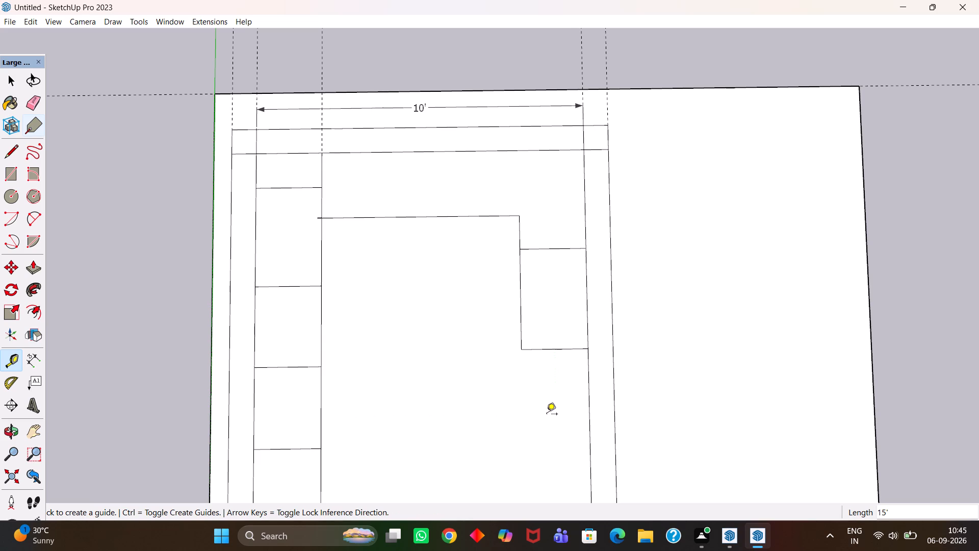
# Place a crosswise guide 16'5" from the inner line of the far wall strip, toward the open end.
pyautogui.press('t')
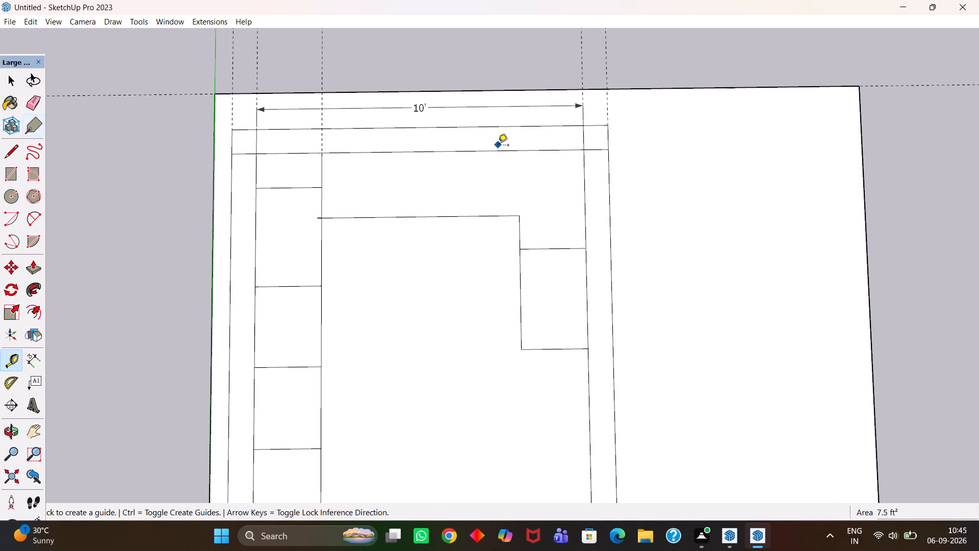
pyautogui.click(498, 153)
pyautogui.scroll(-4, 484, 284)
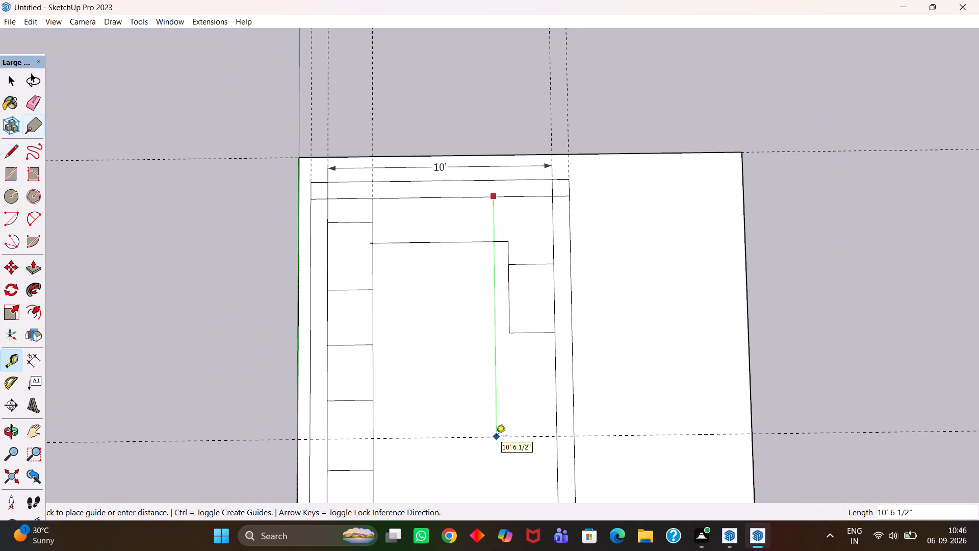
pyautogui.write('16\'5"')
pyautogui.press('Return')
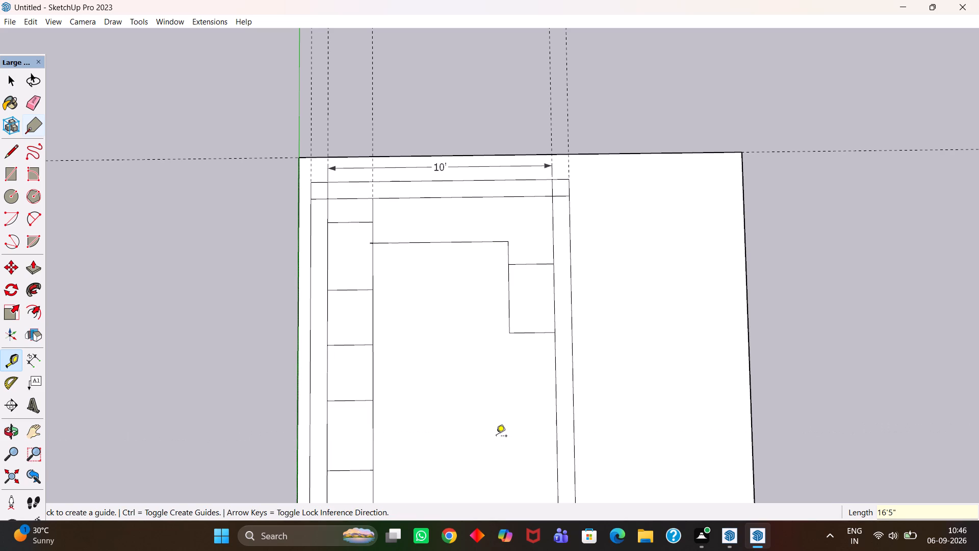
# Draw a line across the 9" wall strip beside the single-rectangle side, along the 16'5" guide.
pyautogui.press('h')
pyautogui.moveTo(486, 428); pyautogui.dragTo(468, 248)
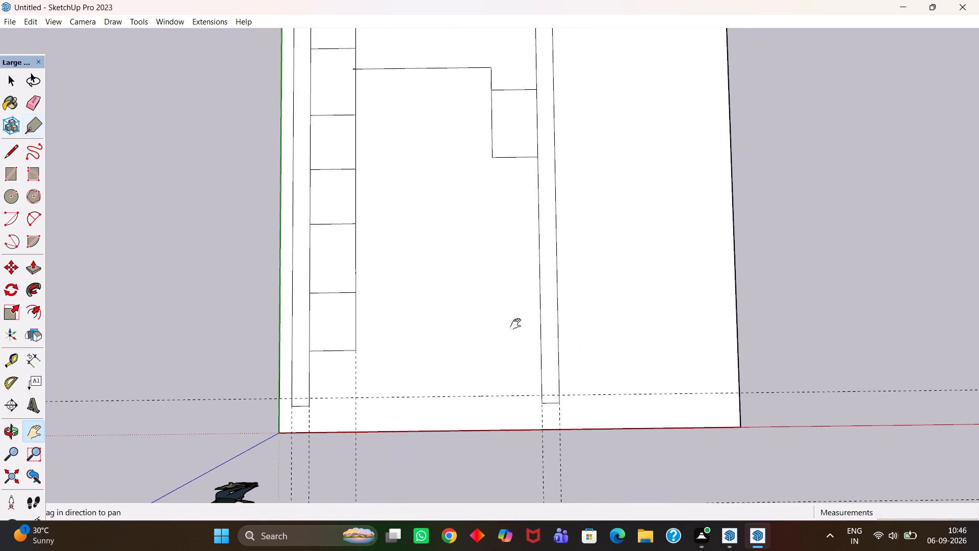
pyautogui.scroll(5, 534, 378)
pyautogui.press('l')
pyautogui.click(543, 396)
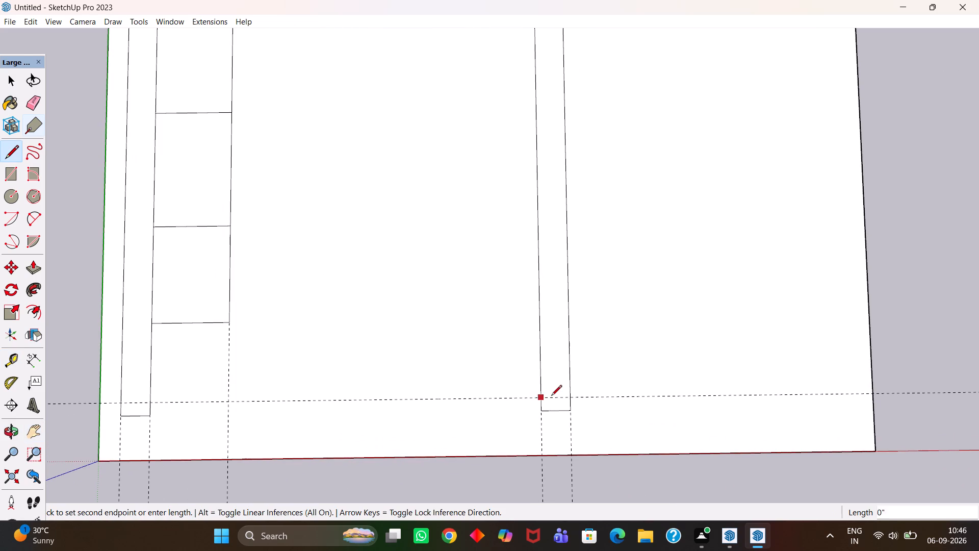
pyautogui.click(573, 395)
# Place a crosswise guide 3'9" inward from the 16'5" guide.
pyautogui.press('t')
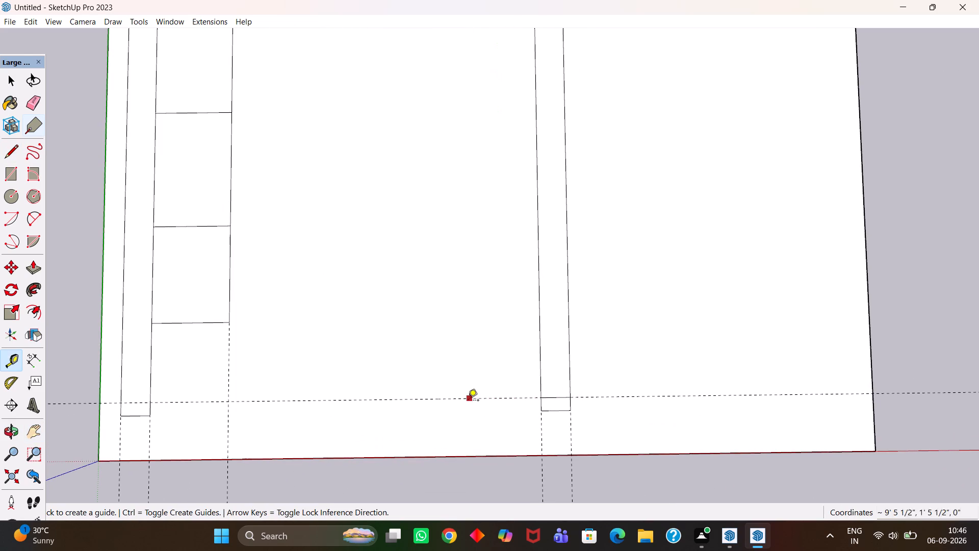
pyautogui.click(468, 396)
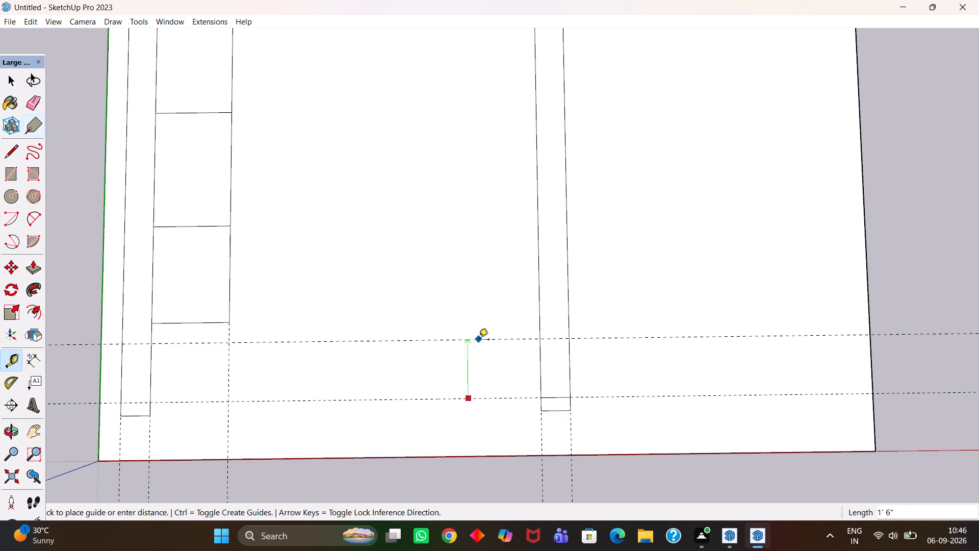
pyautogui.write('3\'9"')
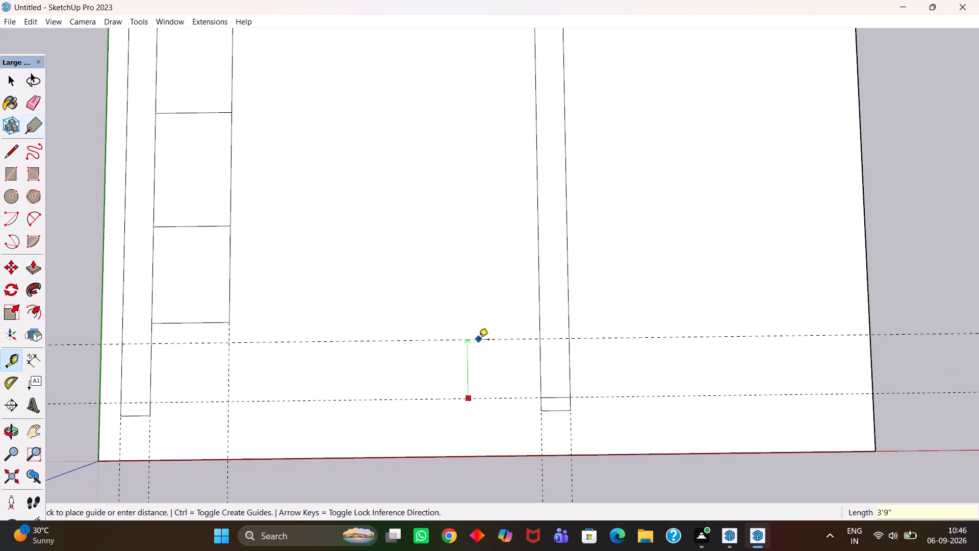
pyautogui.press('Return')
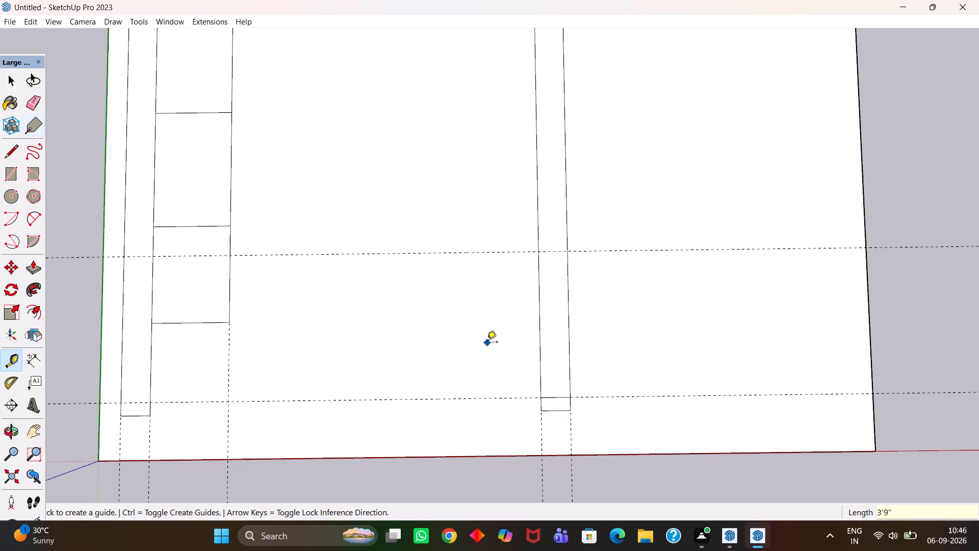
# Place a lengthwise guide 2' from the wall strip's inner line, aligned with the existing rectangle's corner.
pyautogui.scroll(-3, 487, 343)
pyautogui.press('h')
pyautogui.moveTo(500, 293); pyautogui.dragTo(508, 394)
pyautogui.press('t')
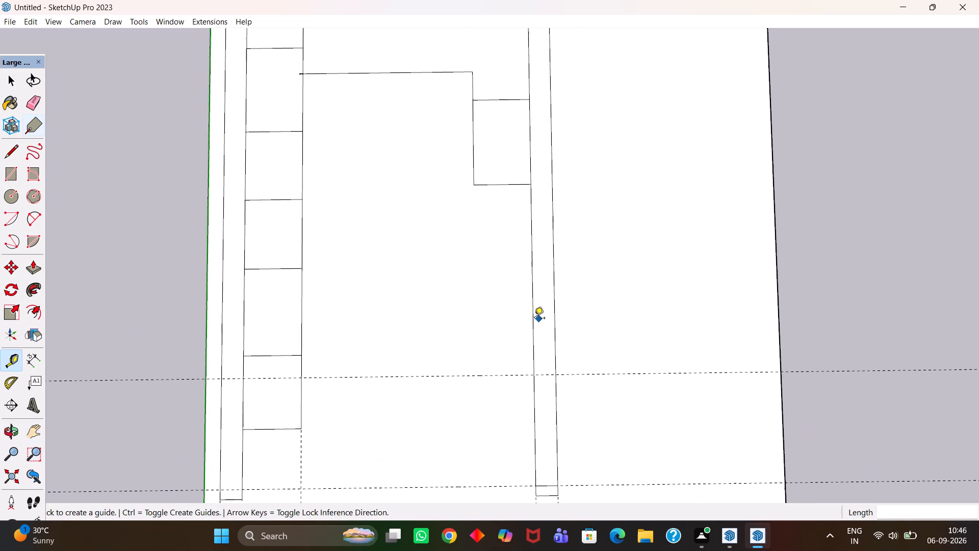
pyautogui.moveTo(531, 317); pyautogui.dragTo(531, 312)
pyautogui.click(474, 184)
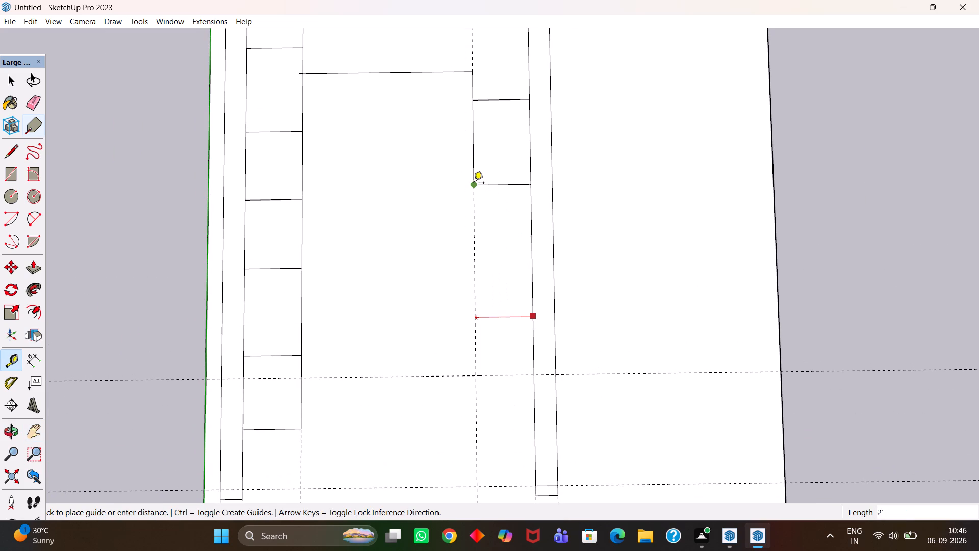
# Draw two 2' wide rectangles continuing the side strip to the 16'5" guide, 6' 7 1/2" and 3' 9" long.
pyautogui.press('r')
pyautogui.click(475, 187)
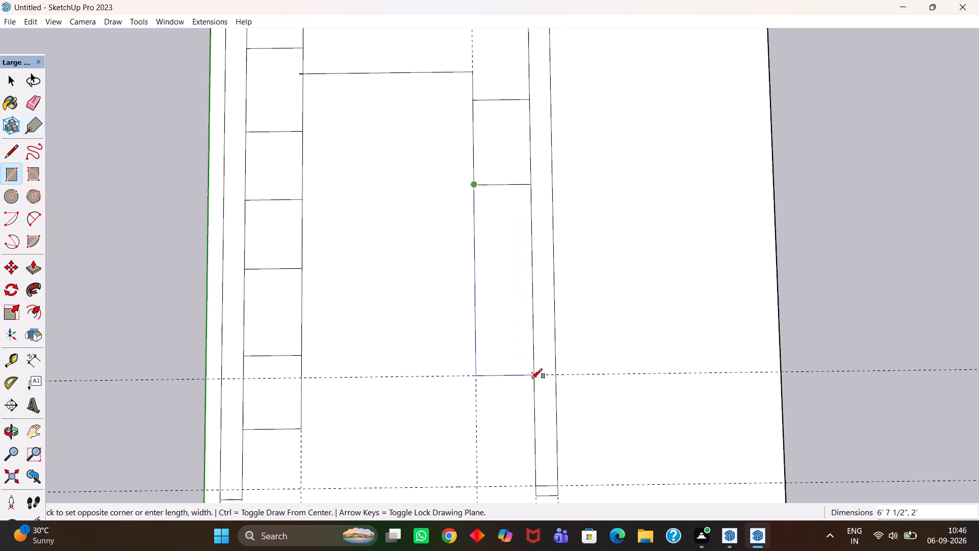
pyautogui.click(535, 373)
pyautogui.click(477, 375)
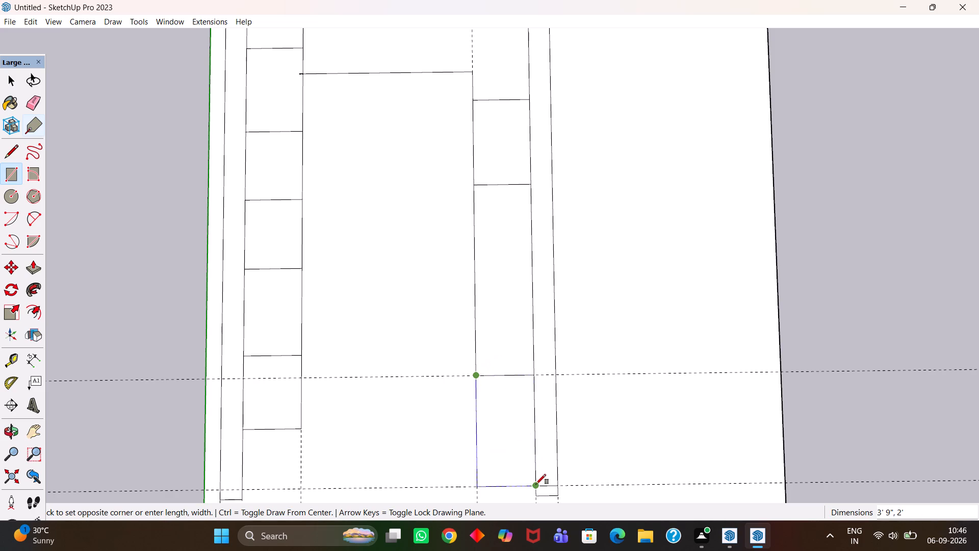
pyautogui.click(536, 484)
# Examine the whole floor layout with its wall strips and the divided sections along the walls.
pyautogui.scroll(-10, 497, 417)
pyautogui.press('h')
pyautogui.moveTo(468, 398); pyautogui.dragTo(540, 361, button='middle')
pyautogui.scroll(4, 524, 383)
pyautogui.scroll(4, 488, 317)
pyautogui.scroll(-6, 488, 316)
pyautogui.scroll(1, 528, 369)
pyautogui.moveTo(532, 375); pyautogui.dragTo(461, 320, button='middle')
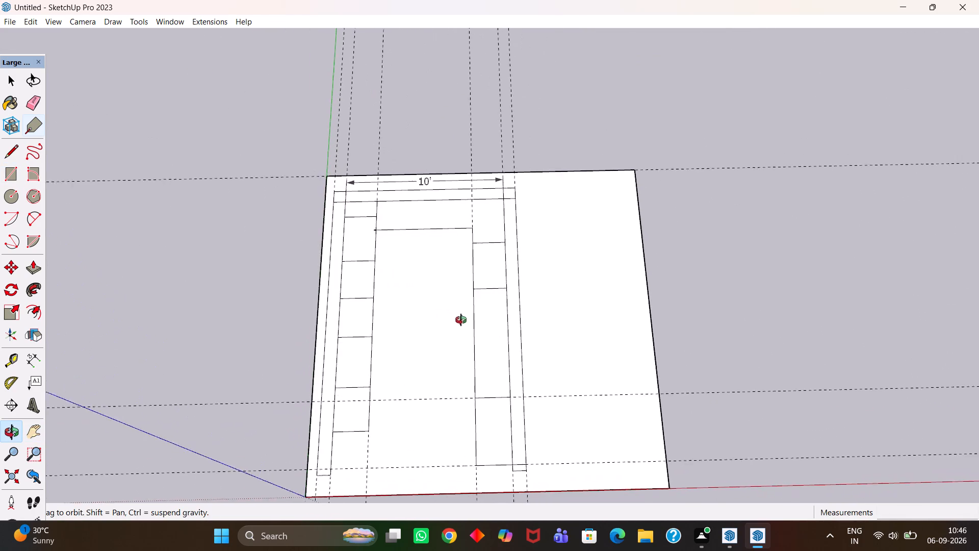
pyautogui.moveTo(461, 320); pyautogui.dragTo(462, 322, button='middle')
pyautogui.scroll(2, 461, 321)
pyautogui.scroll(-4, 466, 323)
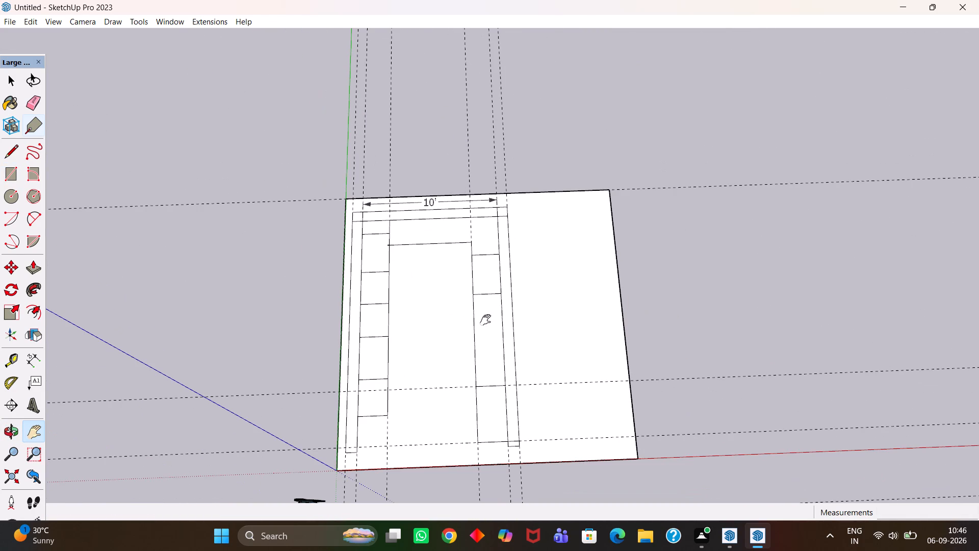
pyautogui.scroll(-4, 488, 318)
pyautogui.scroll(3, 499, 305)
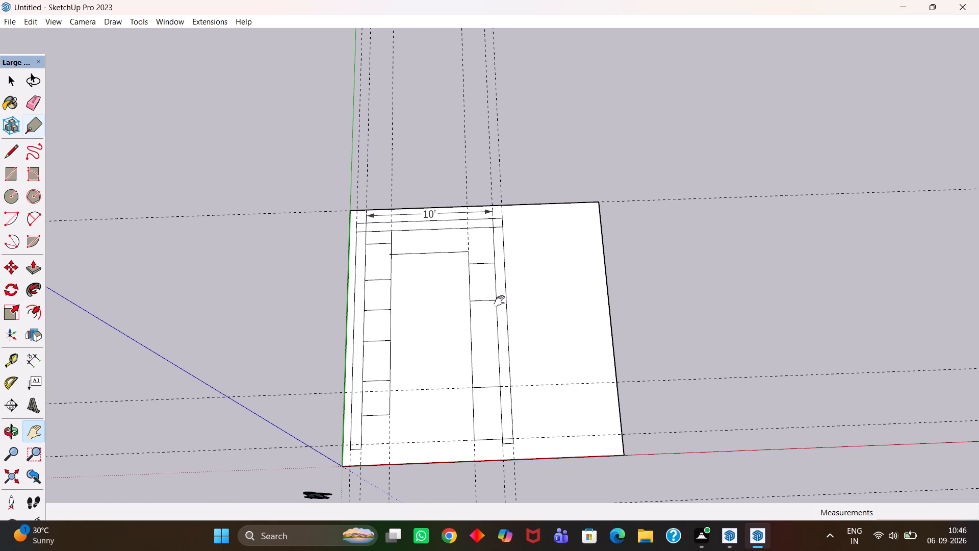
pyautogui.scroll(-3, 499, 301)
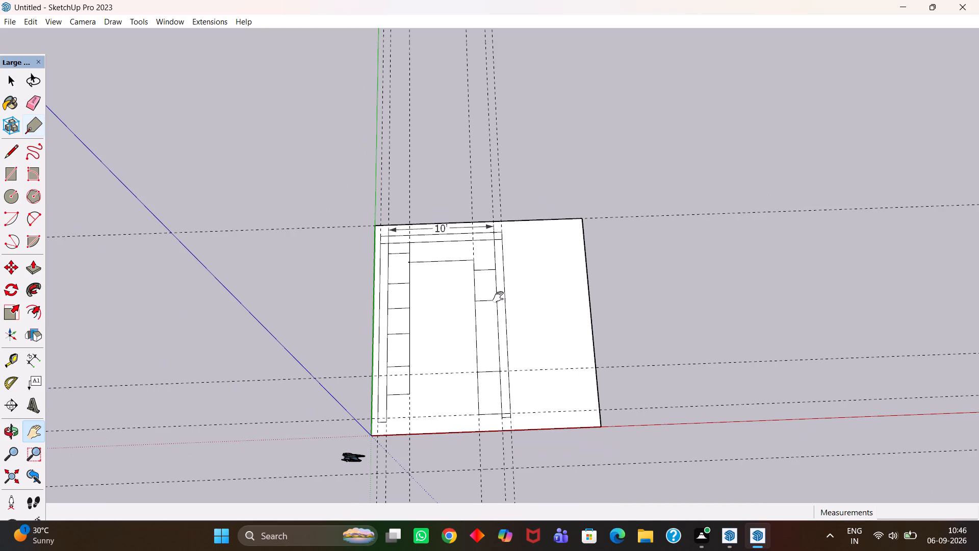
pyautogui.scroll(1, 498, 297)
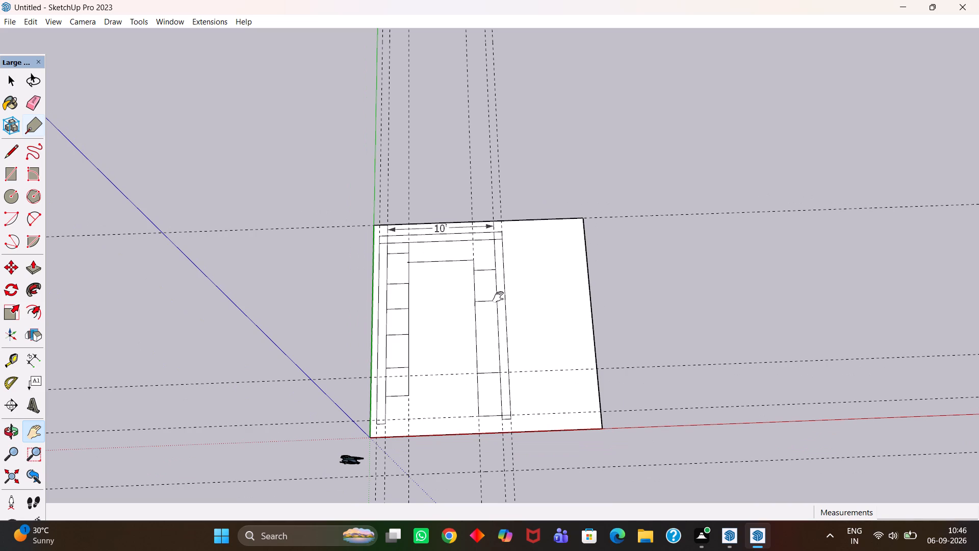
pyautogui.scroll(1, 498, 297)
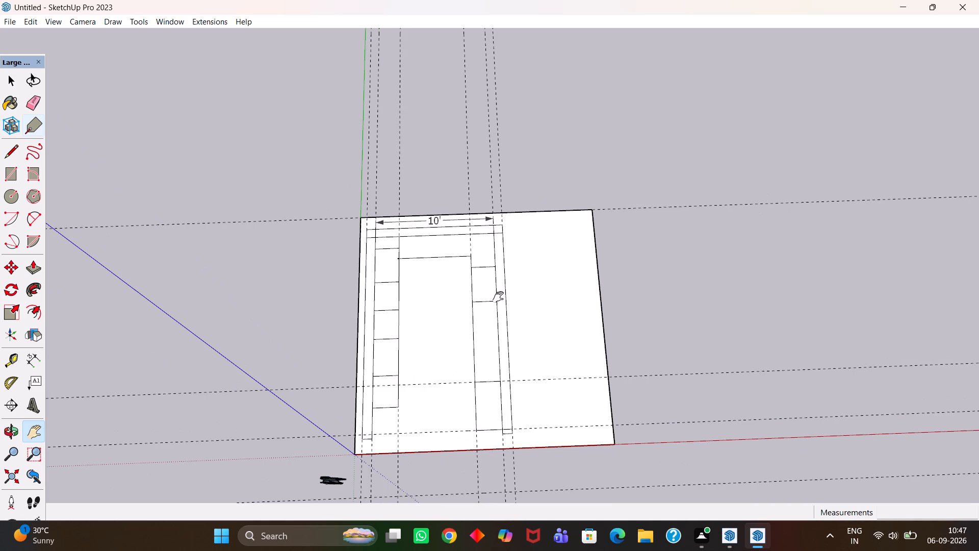
pyautogui.scroll(1, 498, 297)
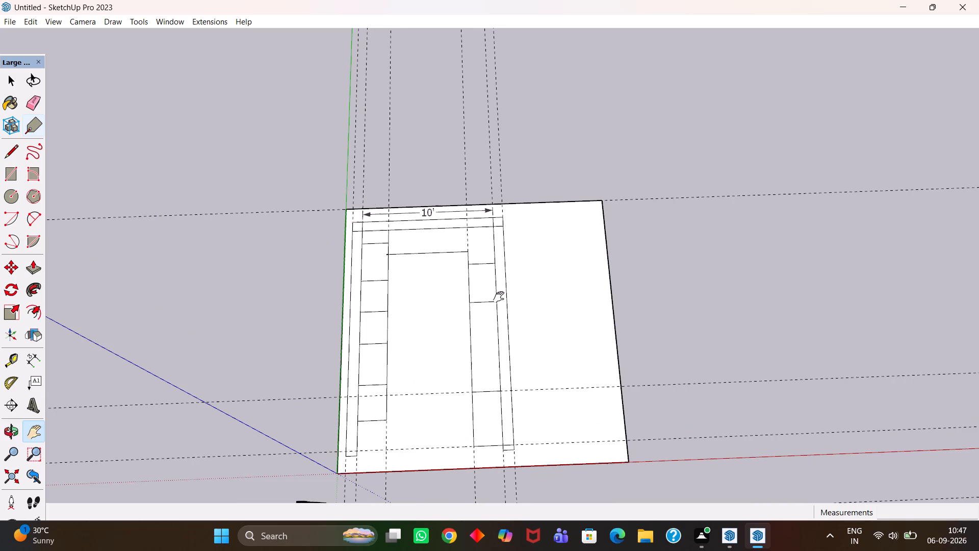
pyautogui.scroll(-4, 499, 297)
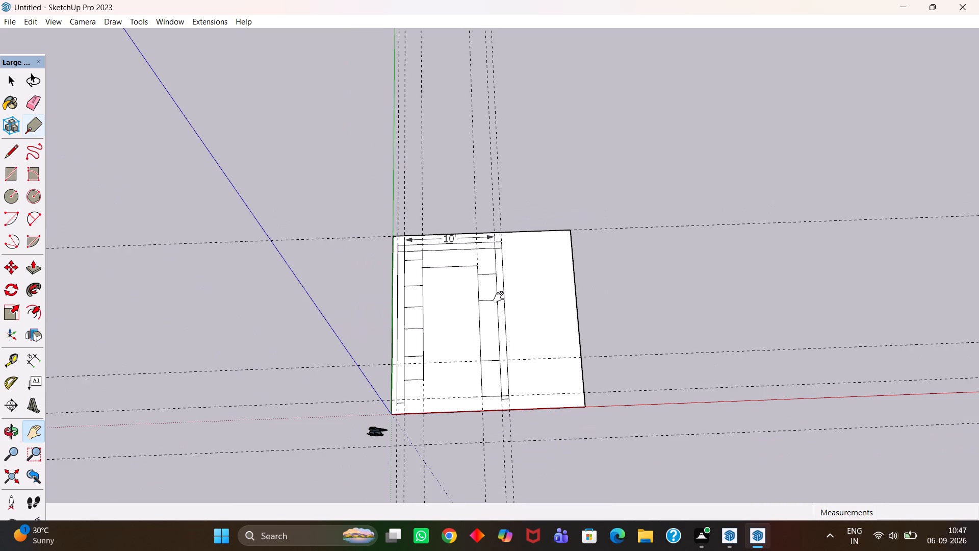
pyautogui.scroll(-3, 499, 297)
# Erase all the lengthwise and crosswise guides around the floor, keeping the 10' dimension.
pyautogui.moveTo(491, 300); pyautogui.dragTo(486, 318, button='middle')
pyautogui.scroll(1, 489, 301)
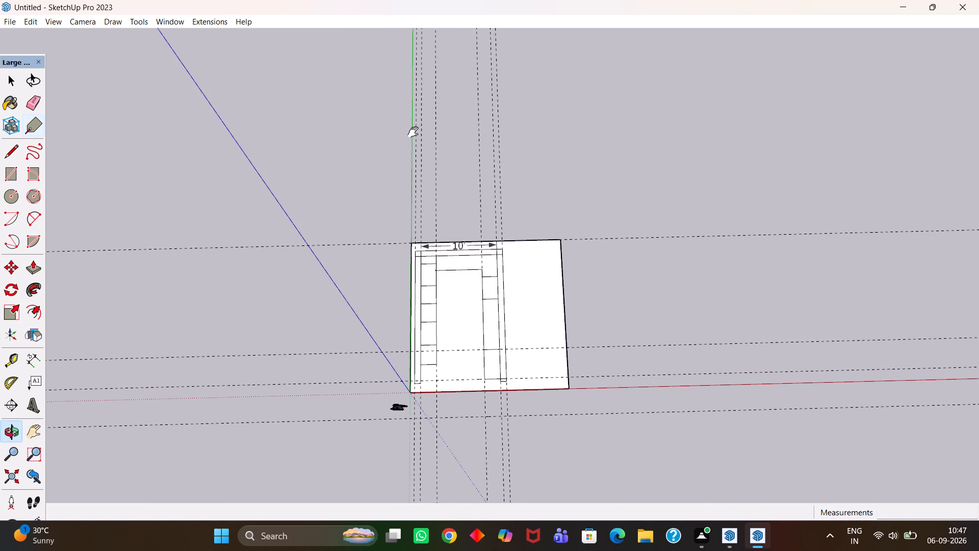
pyautogui.scroll(8, 414, 136)
pyautogui.press('h')
pyautogui.scroll(-6, 426, 219)
pyautogui.moveTo(482, 365); pyautogui.dragTo(476, 288)
pyautogui.moveTo(463, 306); pyautogui.dragTo(463, 327, button='middle')
pyautogui.press('e')
pyautogui.scroll(1, 468, 313)
pyautogui.moveTo(572, 192); pyautogui.dragTo(381, 159)
pyautogui.moveTo(609, 149); pyautogui.dragTo(645, 279)
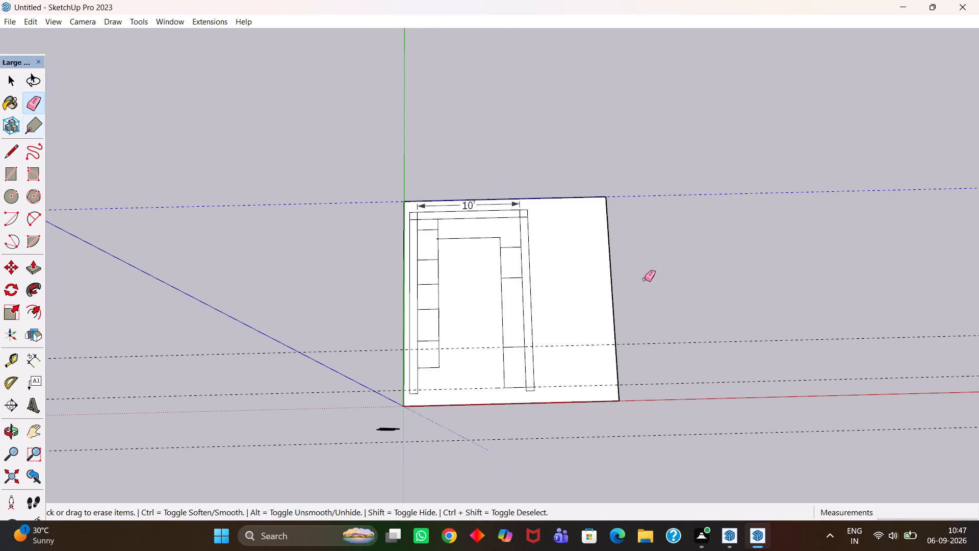
pyautogui.moveTo(645, 279); pyautogui.dragTo(570, 439)
pyautogui.scroll(4, 494, 415)
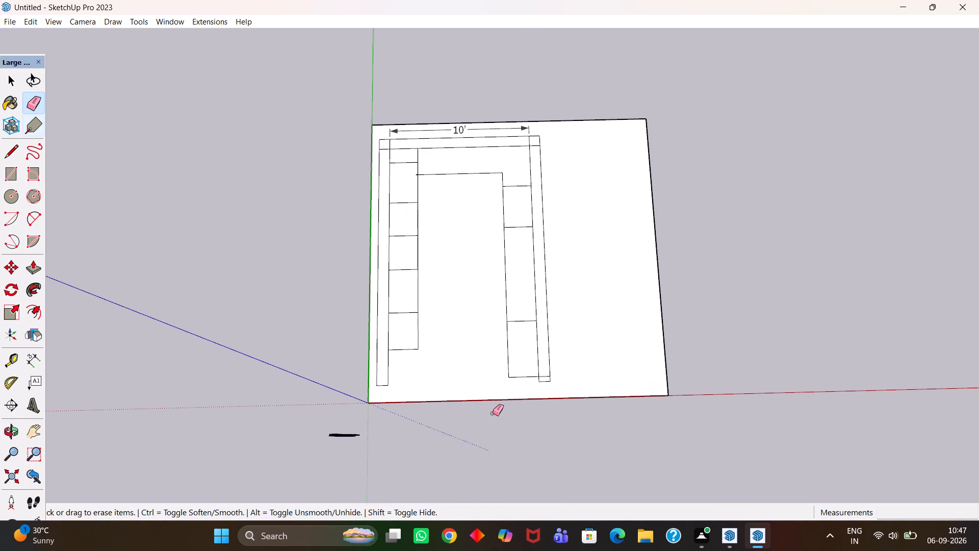
# Save the model in the rukiya folder under the name 5-9-2026.
pyautogui.hotkey('ctrl', 's')
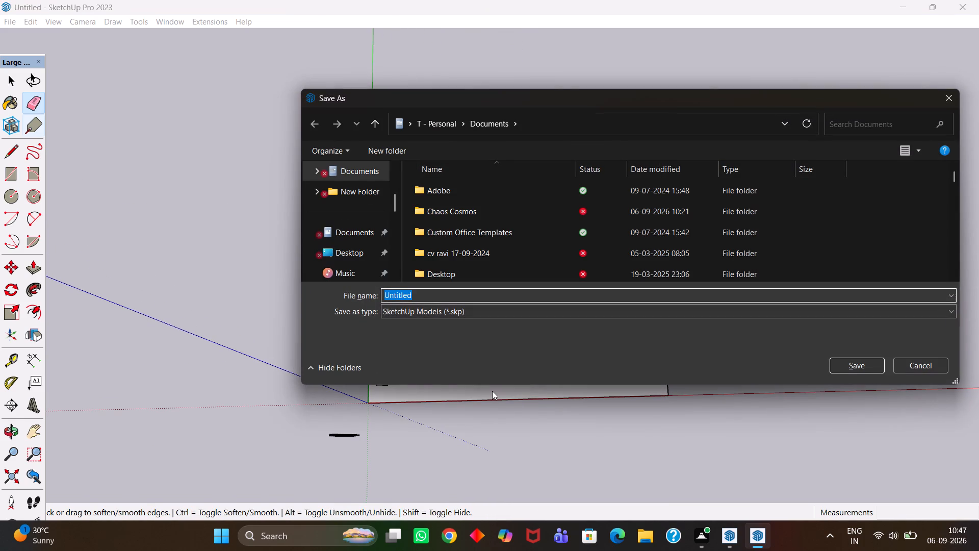
pyautogui.scroll(-5, 350, 237)
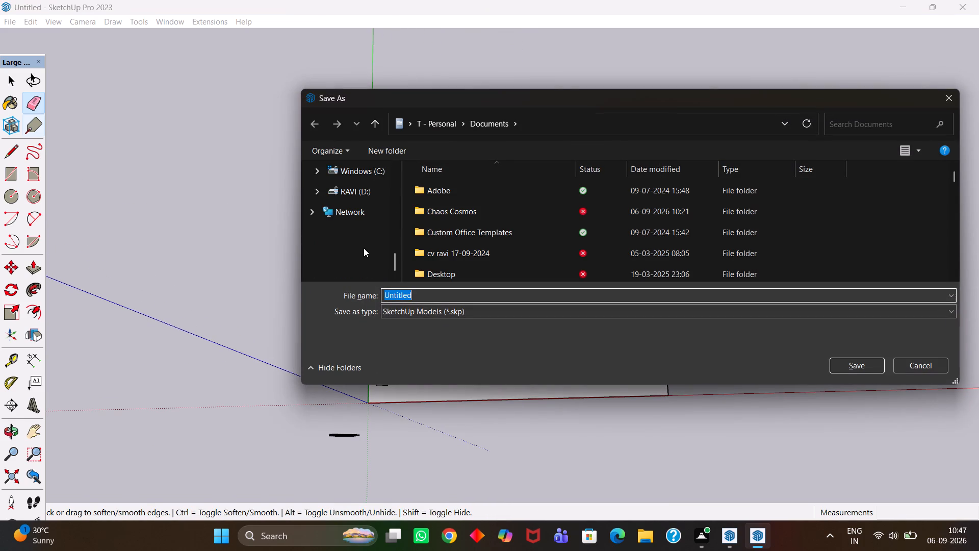
pyautogui.scroll(1, 349, 219)
pyautogui.doubleClick(350, 175)
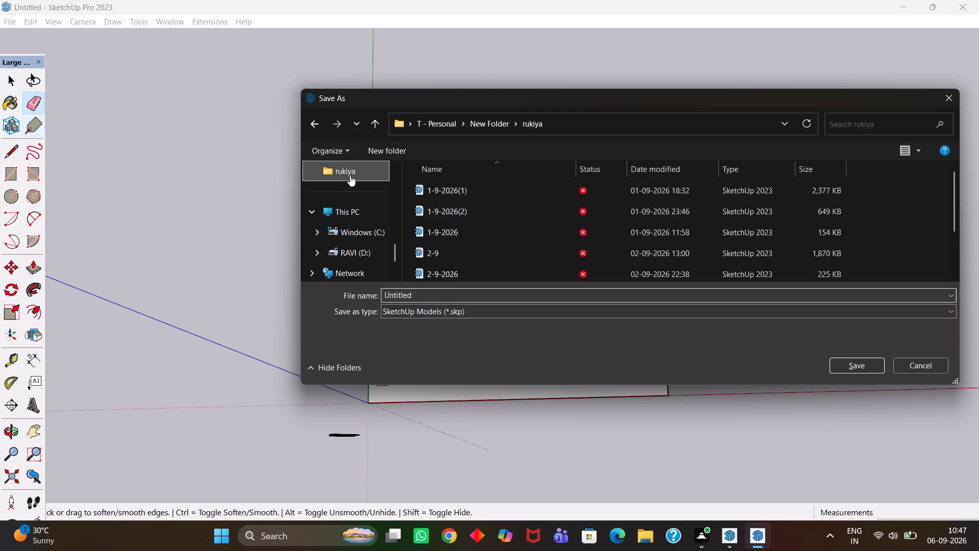
pyautogui.scroll(-15, 462, 228)
pyautogui.click(418, 293)
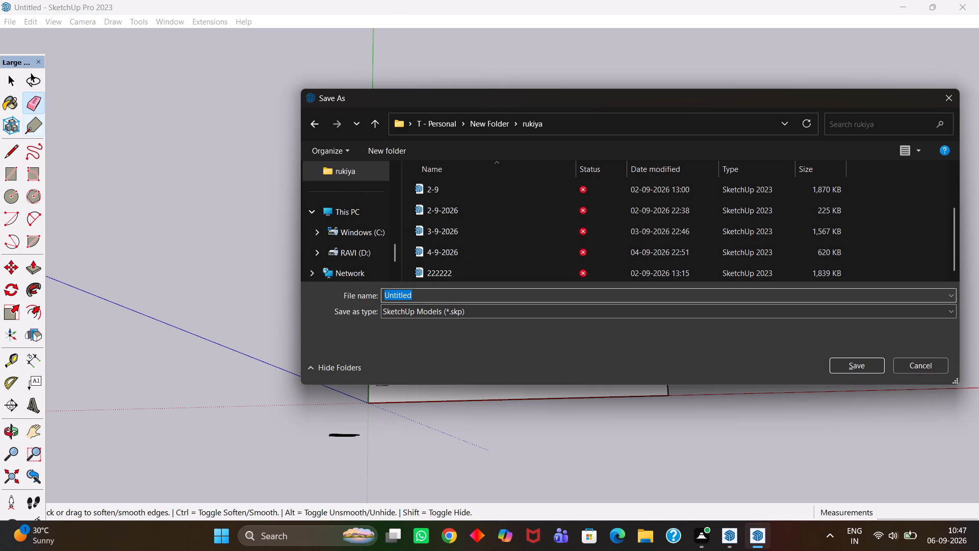
pyautogui.press('BackSpace')
pyautogui.write('5-')
pyautogui.write('9-2029')
pyautogui.press('BackSpace')
pyautogui.press('6')
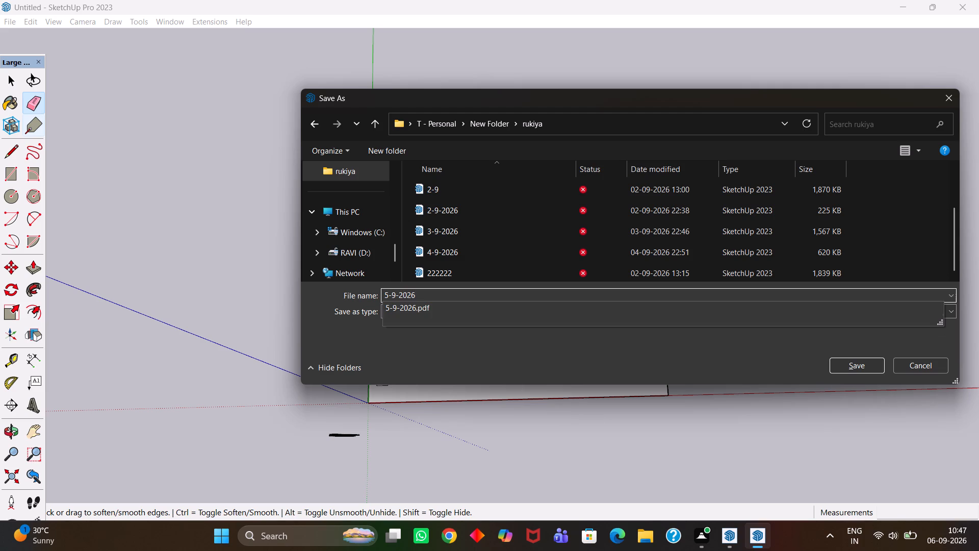
pyautogui.press('Return')
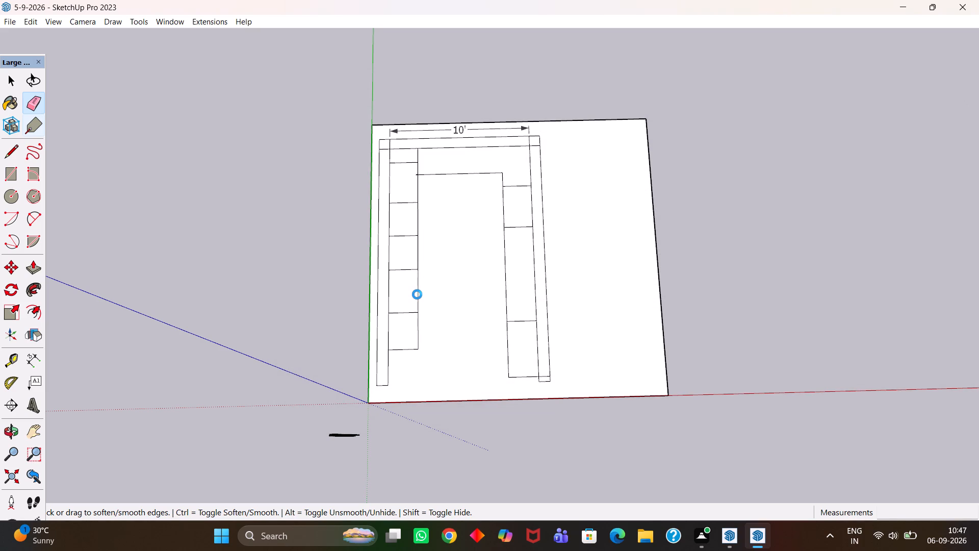
# Examine the whole floor layout with its wall strips and sectioned side strips.
pyautogui.scroll(3, 417, 294)
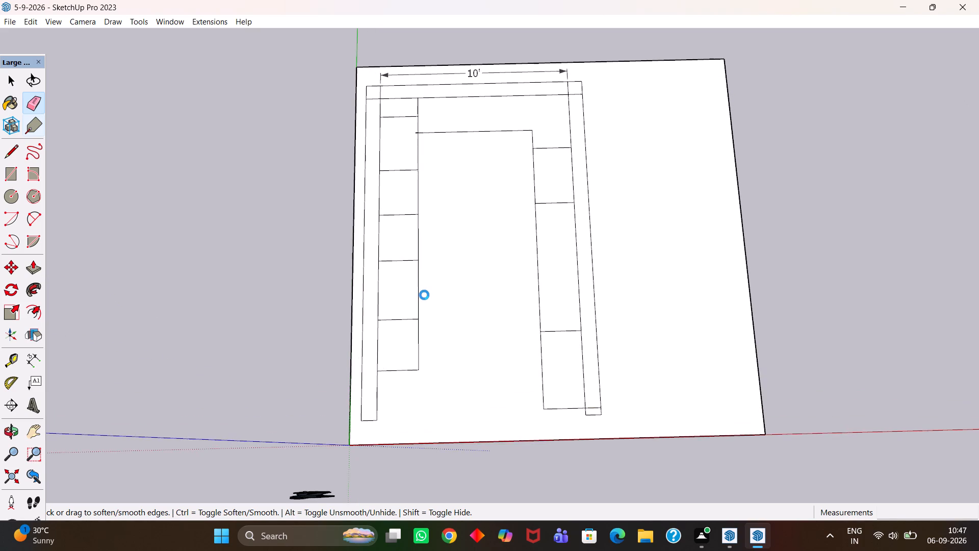
pyautogui.scroll(2, 424, 295)
pyautogui.scroll(-4, 425, 297)
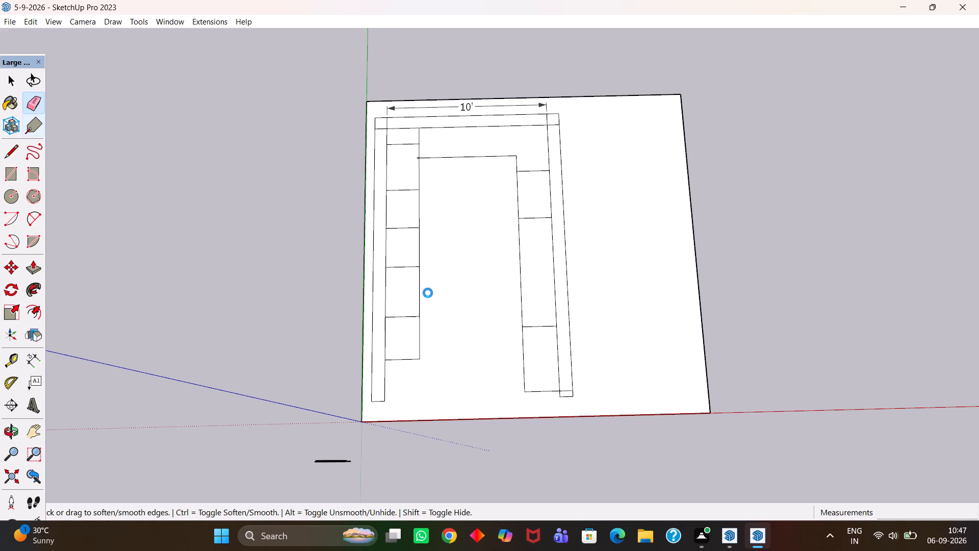
pyautogui.scroll(3, 428, 293)
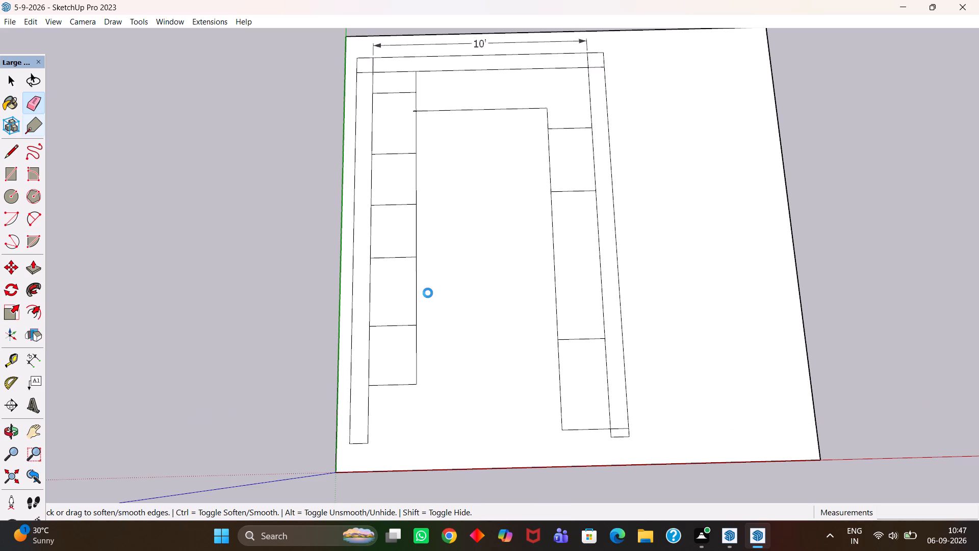
pyautogui.scroll(1, 437, 291)
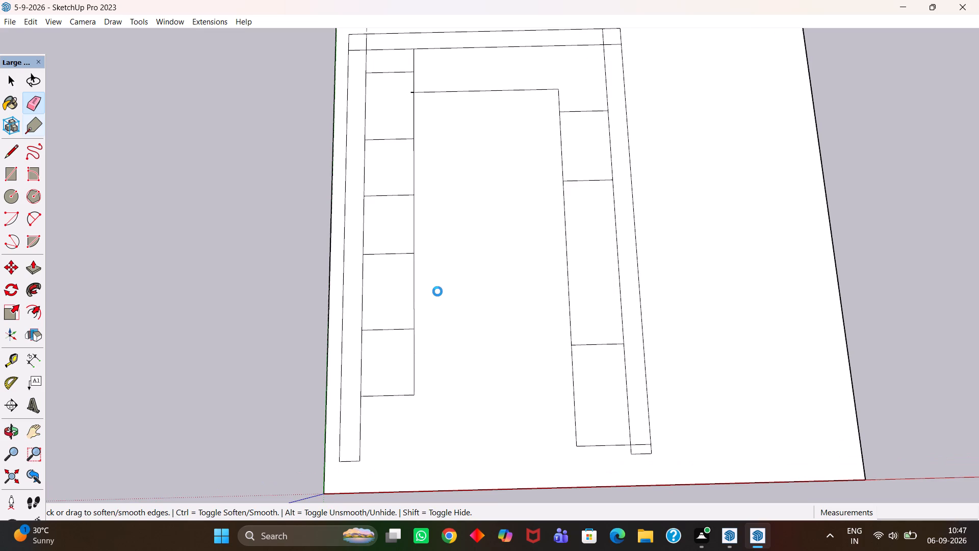
pyautogui.scroll(-3, 437, 291)
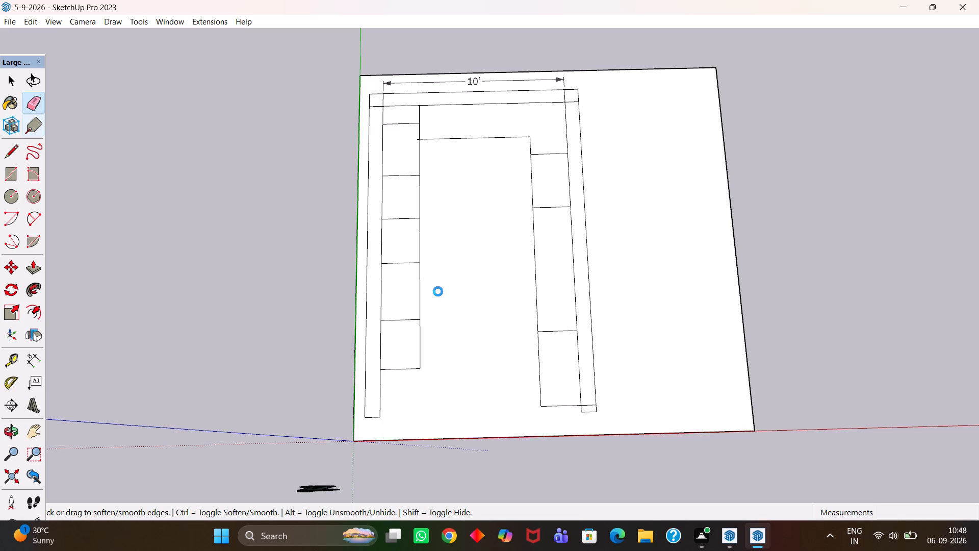
pyautogui.scroll(3, 438, 291)
pyautogui.scroll(-5, 438, 291)
pyautogui.scroll(1, 439, 278)
pyautogui.middleClick(439, 280)
pyautogui.scroll(2, 445, 279)
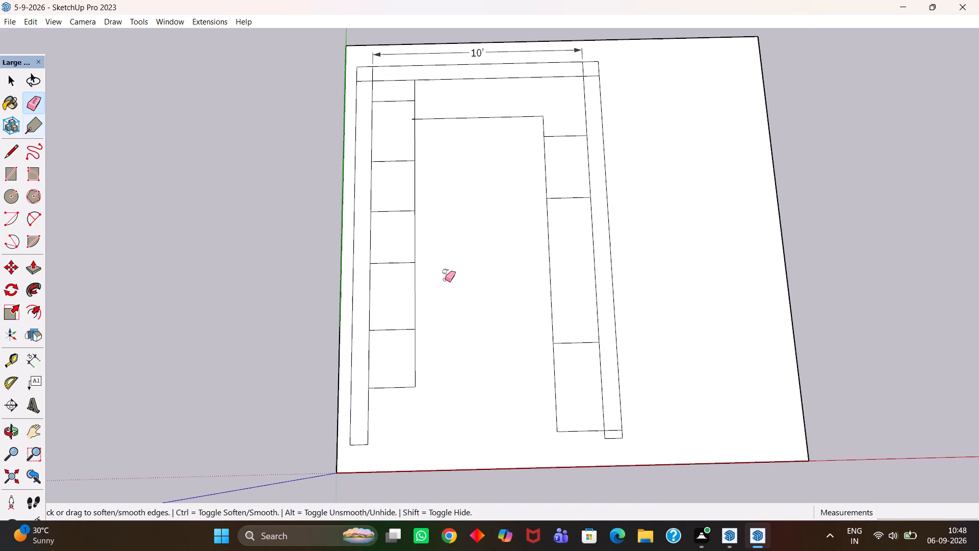
pyautogui.press('space')
pyautogui.scroll(3, 447, 278)
pyautogui.press('Escape')
pyautogui.scroll(-5, 448, 275)
pyautogui.press('Escape')
pyautogui.scroll(-4, 448, 275)
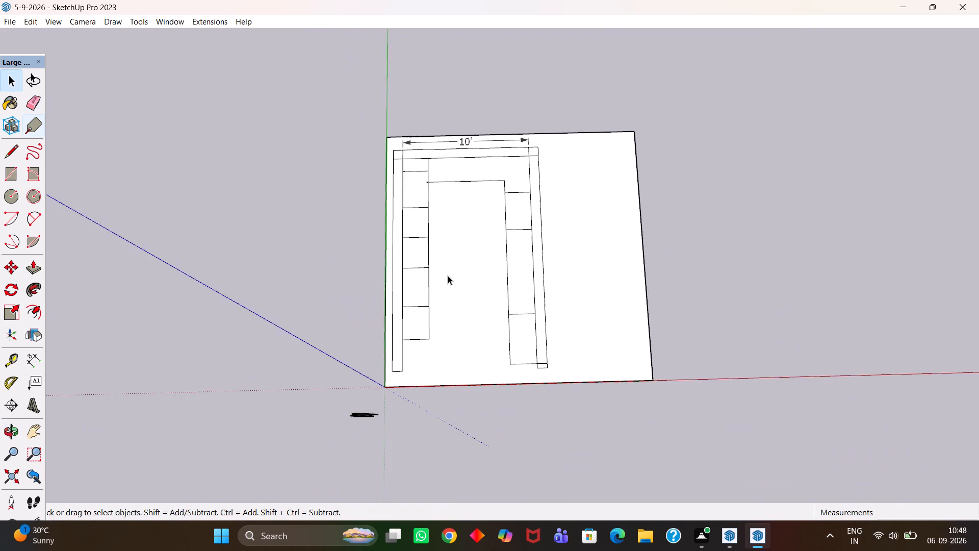
pyautogui.press('Escape')
pyautogui.scroll(4, 445, 274)
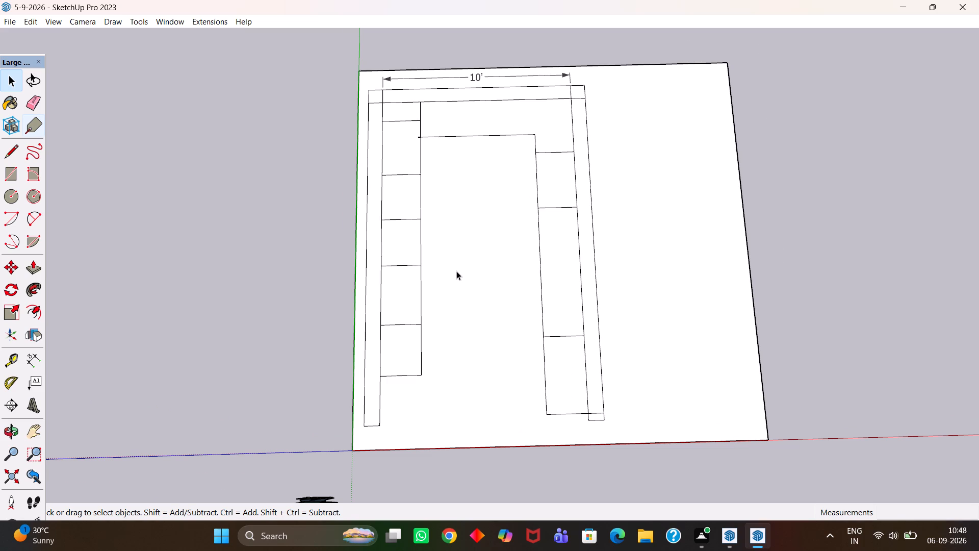
pyautogui.scroll(1, 456, 271)
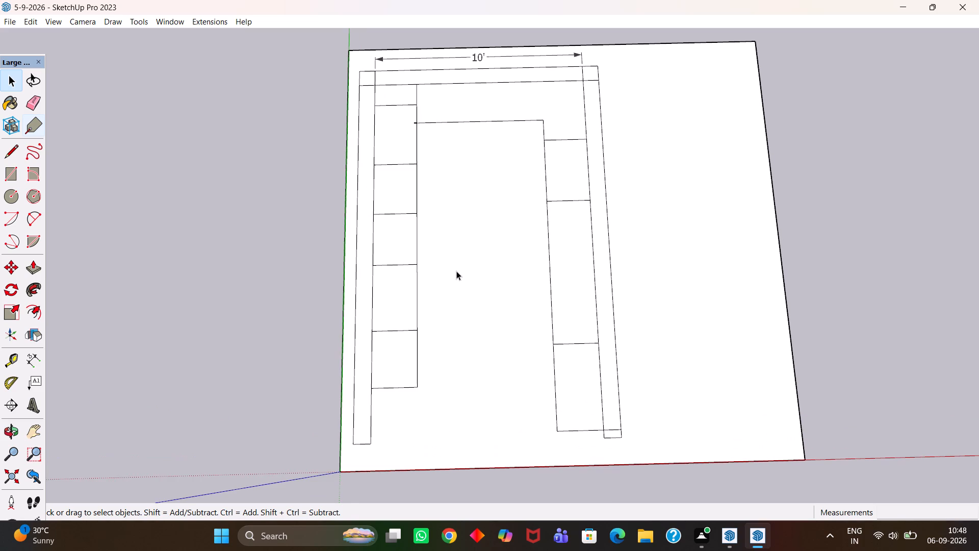
pyautogui.scroll(2, 456, 271)
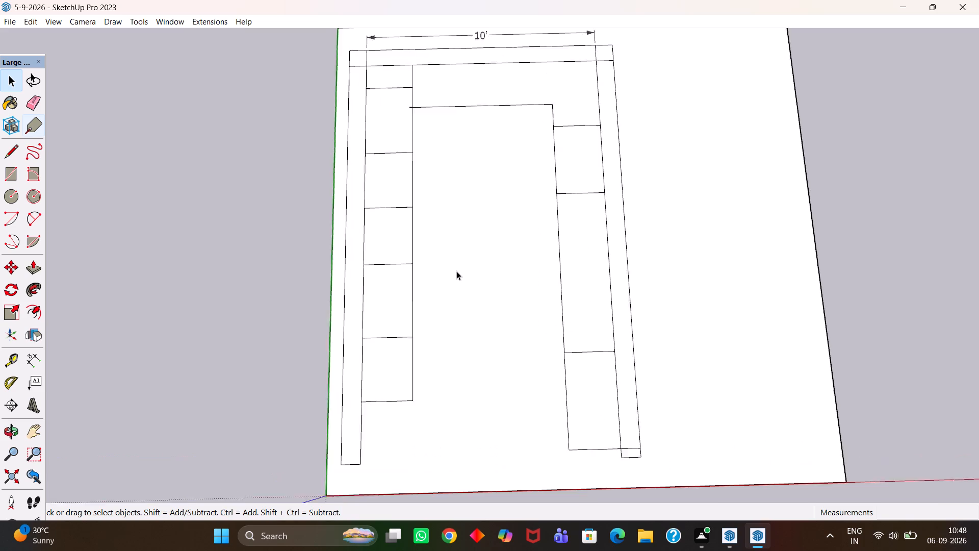
pyautogui.scroll(1, 456, 271)
pyautogui.scroll(-2, 456, 271)
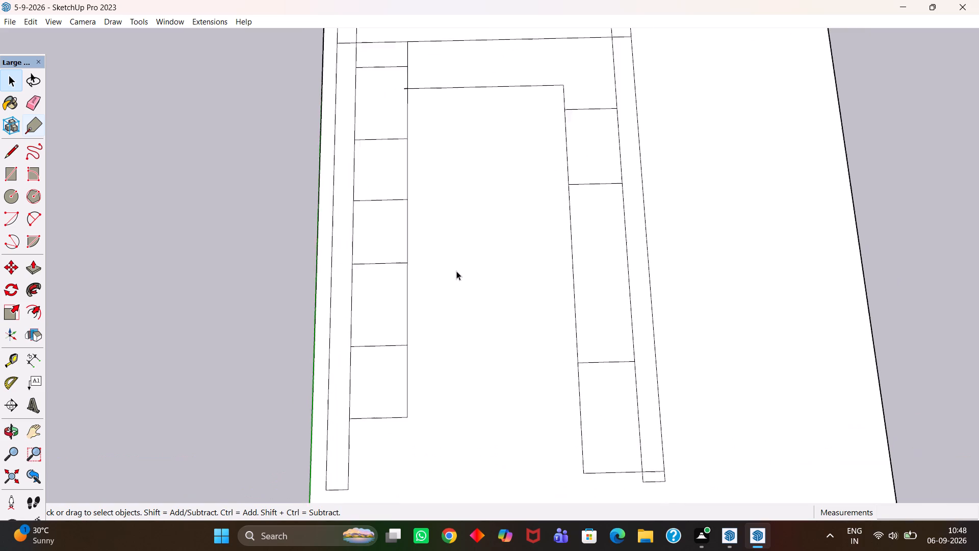
pyautogui.scroll(-1, 456, 271)
pyautogui.moveTo(409, 271); pyautogui.dragTo(414, 280, button='middle')
pyautogui.scroll(1, 410, 279)
pyautogui.press('h')
pyautogui.scroll(-4, 414, 280)
pyautogui.moveTo(499, 285); pyautogui.dragTo(461, 295)
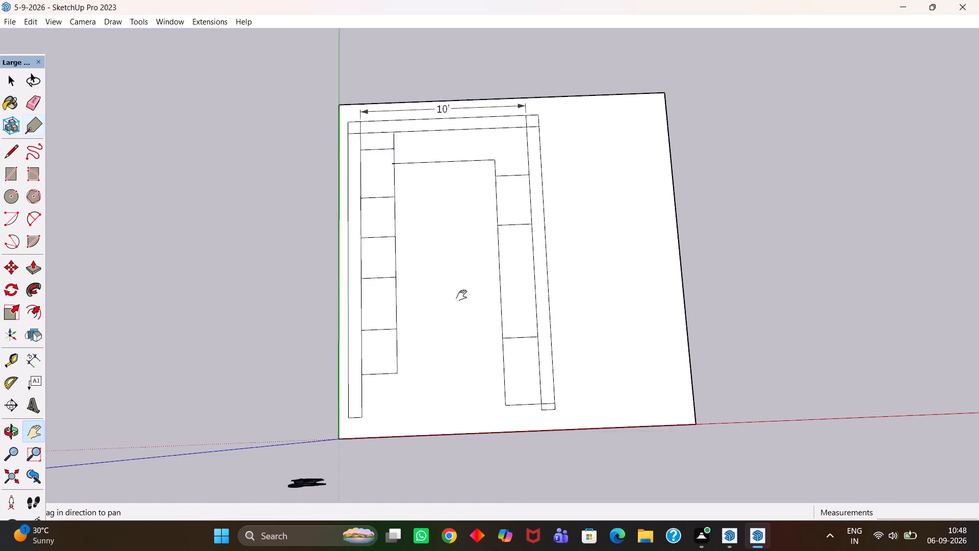
pyautogui.moveTo(461, 295); pyautogui.dragTo(456, 293)
# Copy the entire floor layout, including its 10' dimension, from the origin corner to the empty area diagonally beyond the original.
pyautogui.scroll(-3, 452, 284)
pyautogui.moveTo(455, 283); pyautogui.dragTo(452, 310, button='middle')
pyautogui.scroll(-2, 452, 310)
pyautogui.press('space')
pyautogui.moveTo(640, 122); pyautogui.dragTo(321, 370)
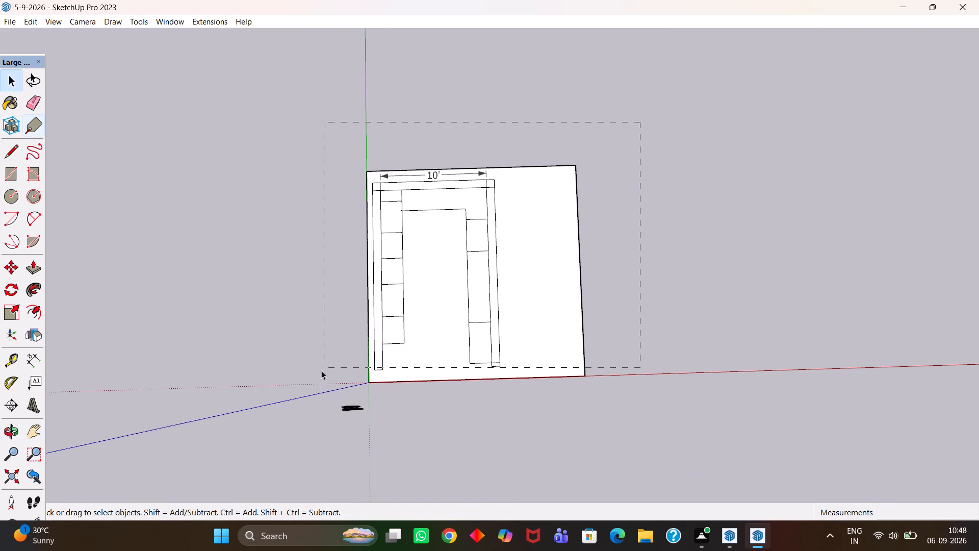
pyautogui.moveTo(321, 370); pyautogui.dragTo(314, 392)
pyautogui.press('m')
pyautogui.click(372, 383)
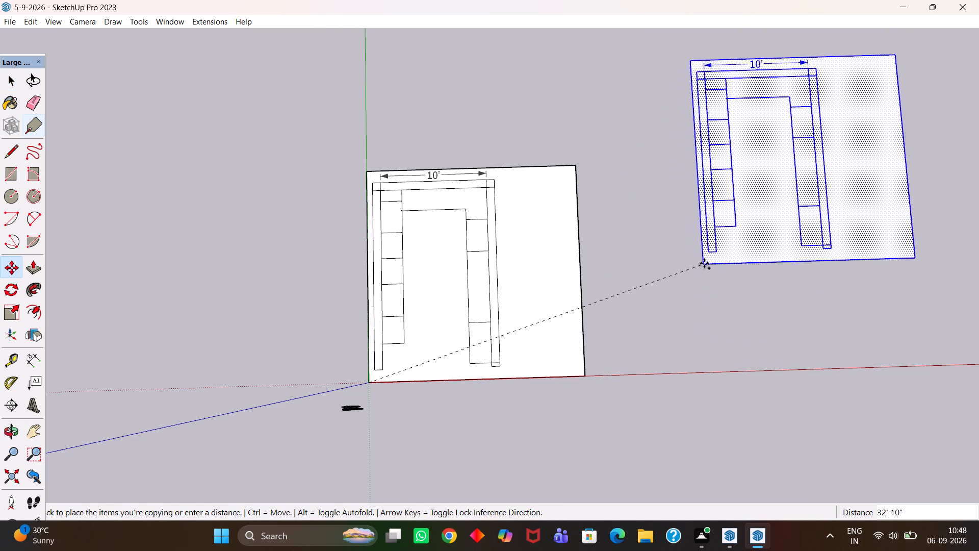
pyautogui.click(720, 258)
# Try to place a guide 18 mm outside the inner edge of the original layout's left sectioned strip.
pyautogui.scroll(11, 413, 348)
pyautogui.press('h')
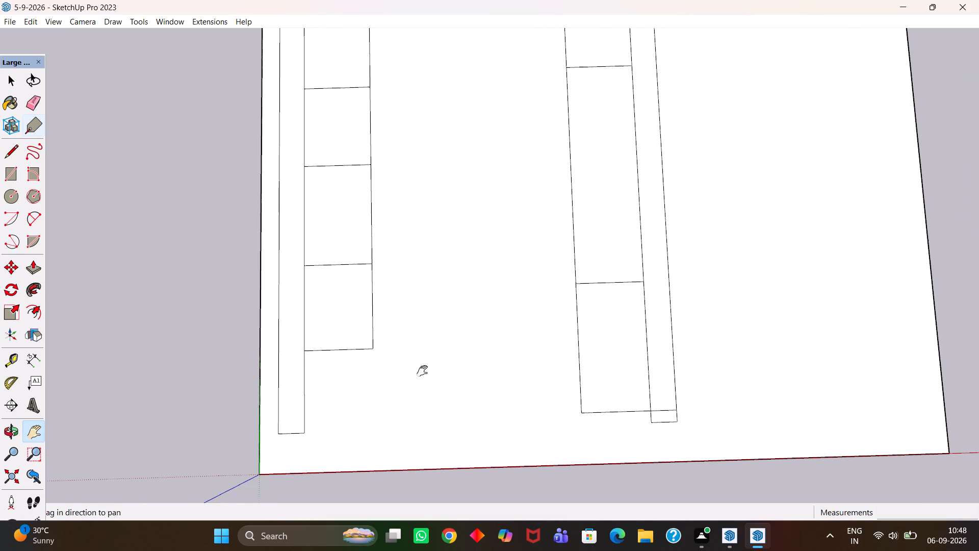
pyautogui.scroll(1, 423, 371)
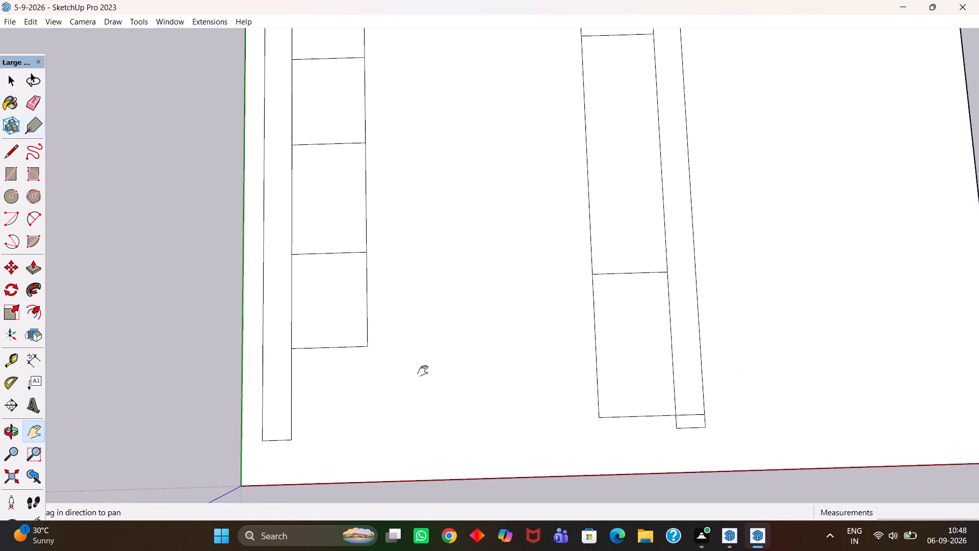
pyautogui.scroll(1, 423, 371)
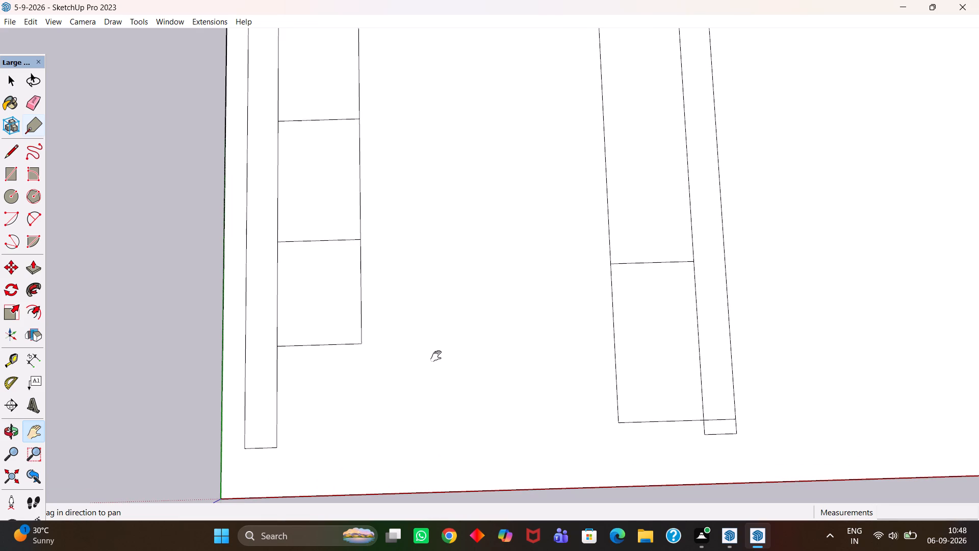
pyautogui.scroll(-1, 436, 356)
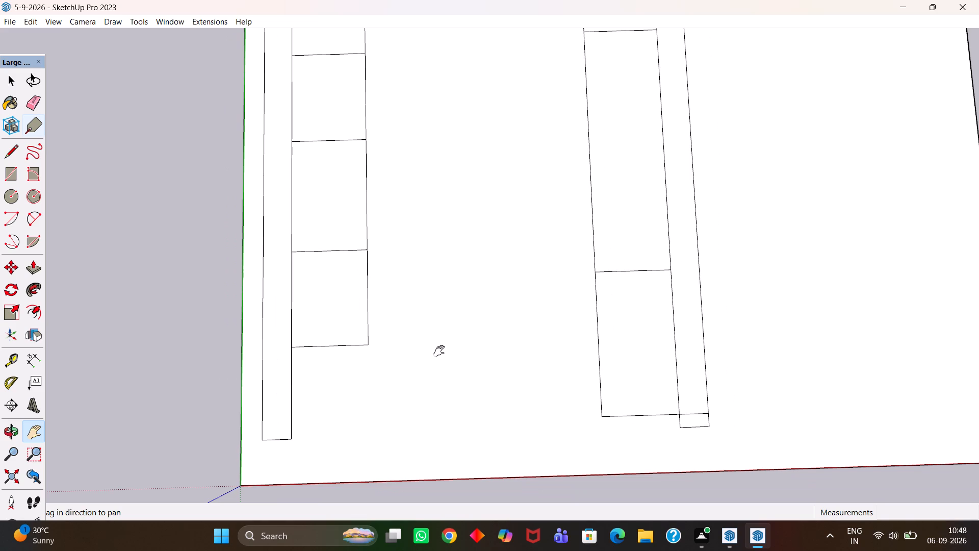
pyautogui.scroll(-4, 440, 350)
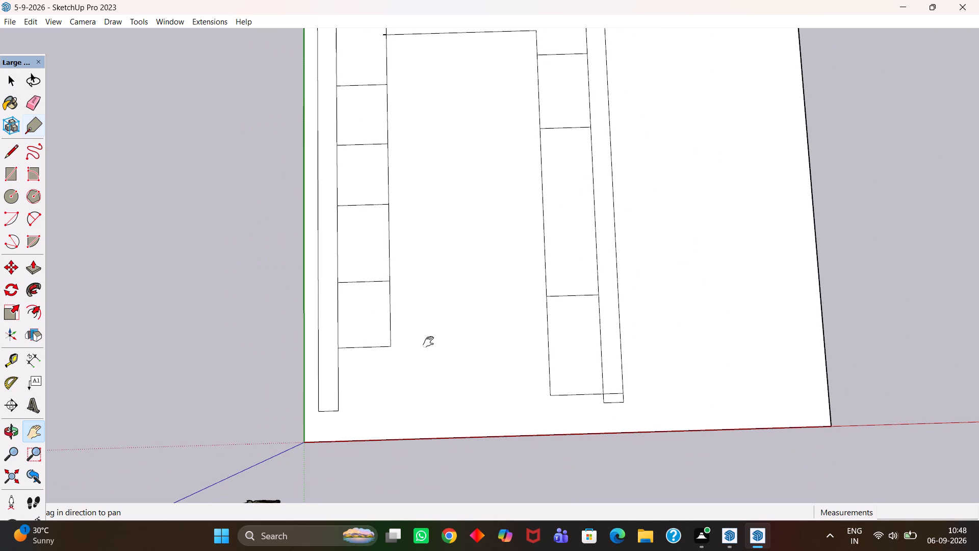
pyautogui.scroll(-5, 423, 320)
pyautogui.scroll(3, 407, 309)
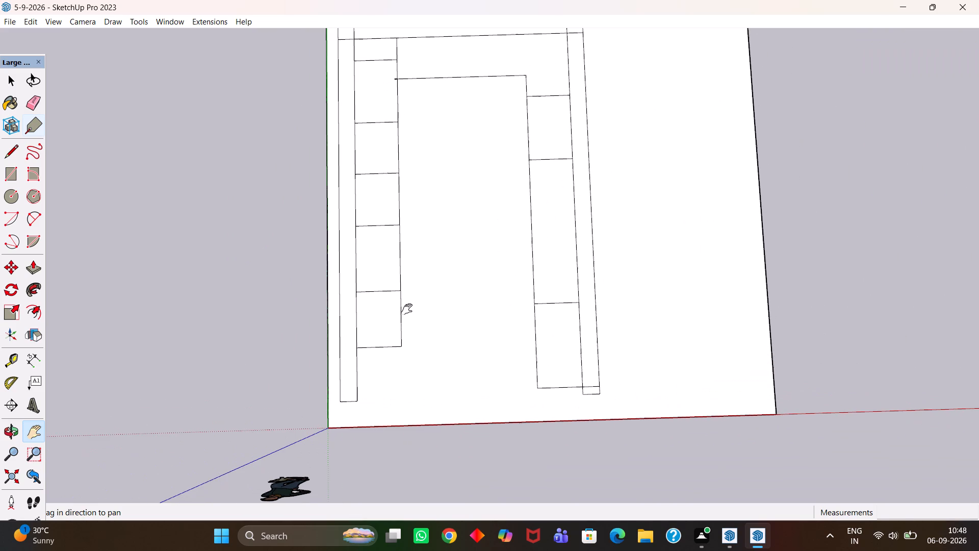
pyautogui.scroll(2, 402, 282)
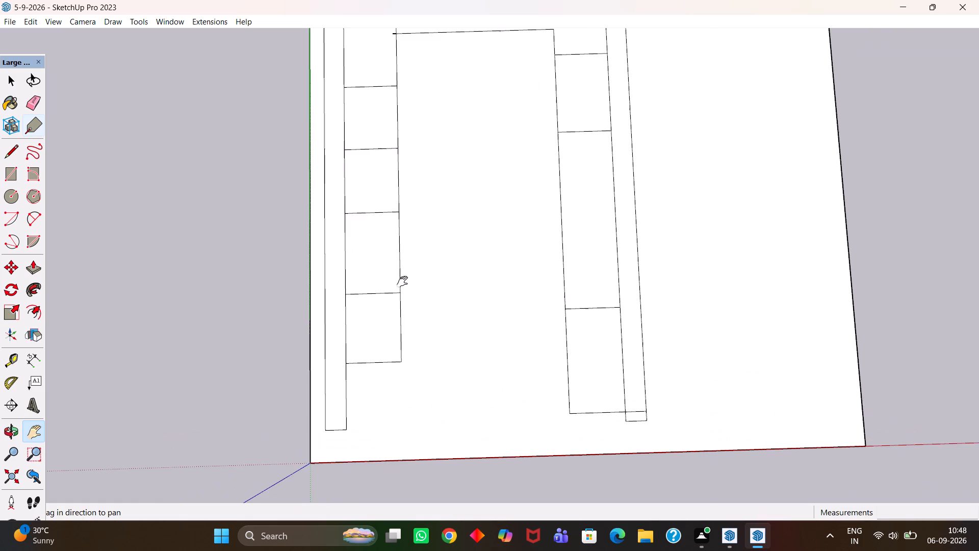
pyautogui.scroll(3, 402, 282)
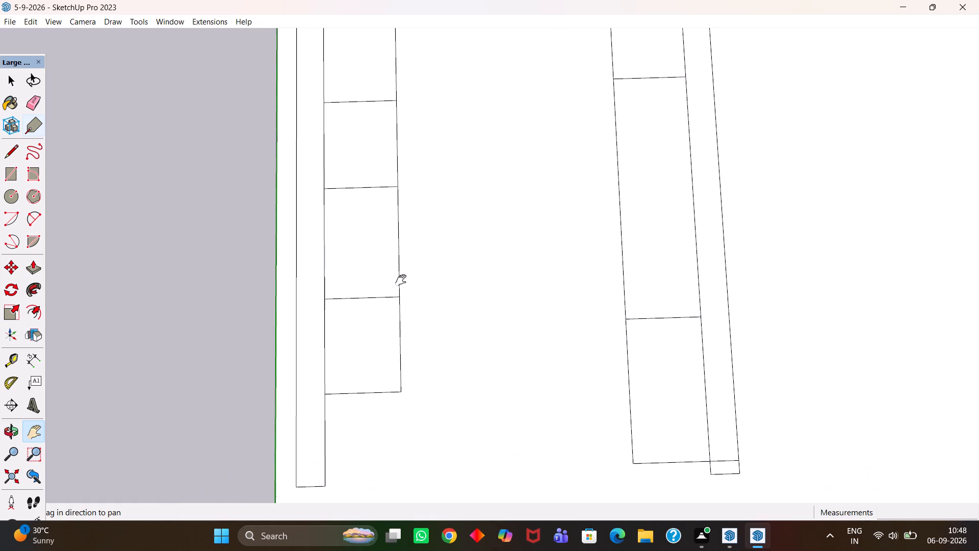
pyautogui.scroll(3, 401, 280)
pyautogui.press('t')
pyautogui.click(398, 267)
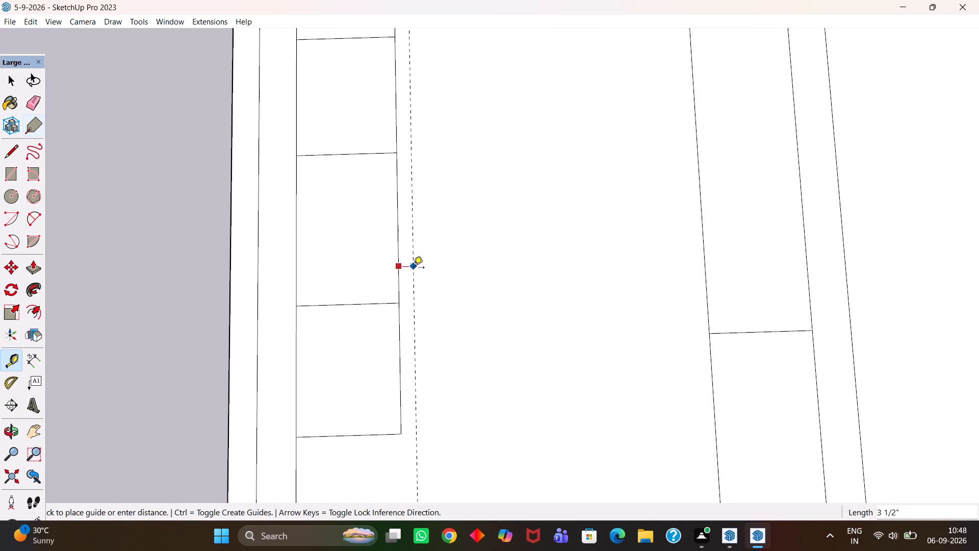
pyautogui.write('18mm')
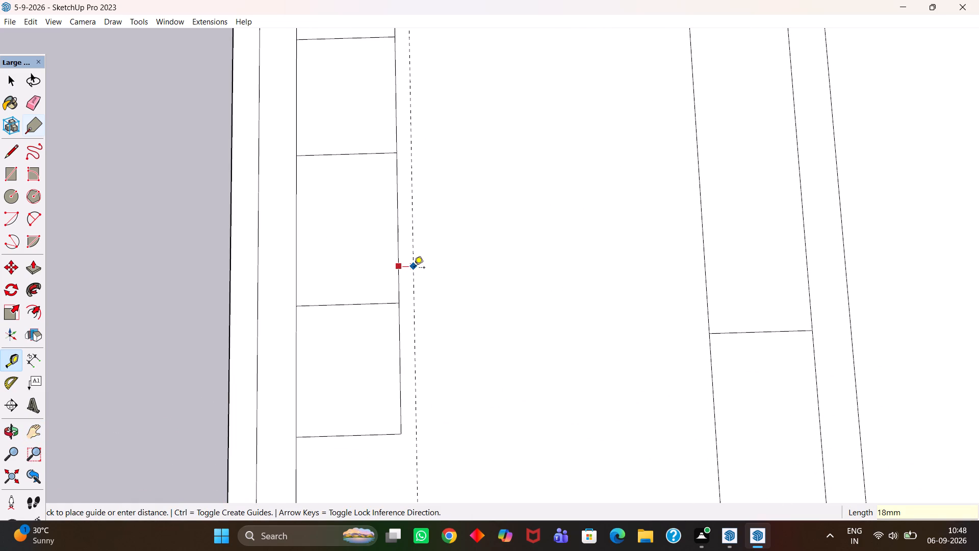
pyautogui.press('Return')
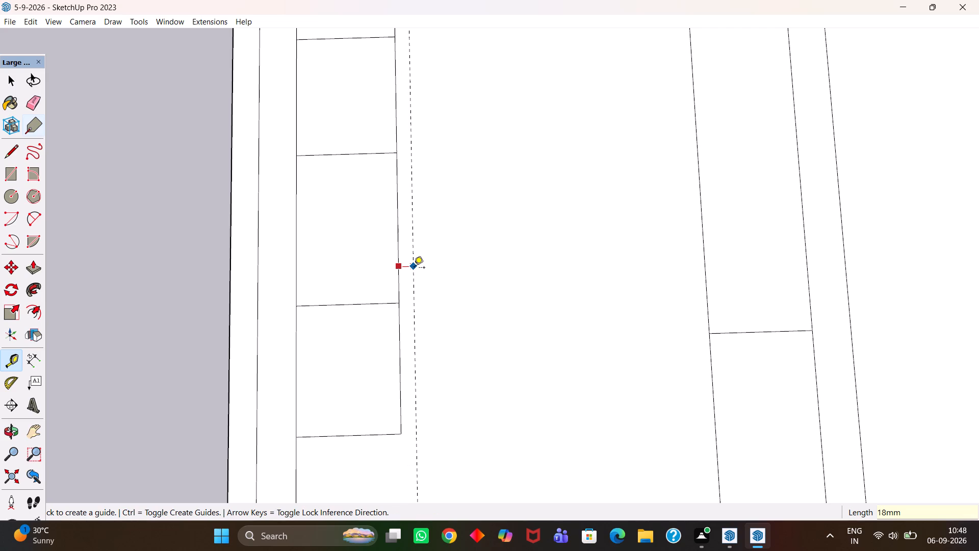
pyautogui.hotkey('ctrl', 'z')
# Place a guide 1" outside the inner edge of the left sectioned strip.
pyautogui.click(398, 257)
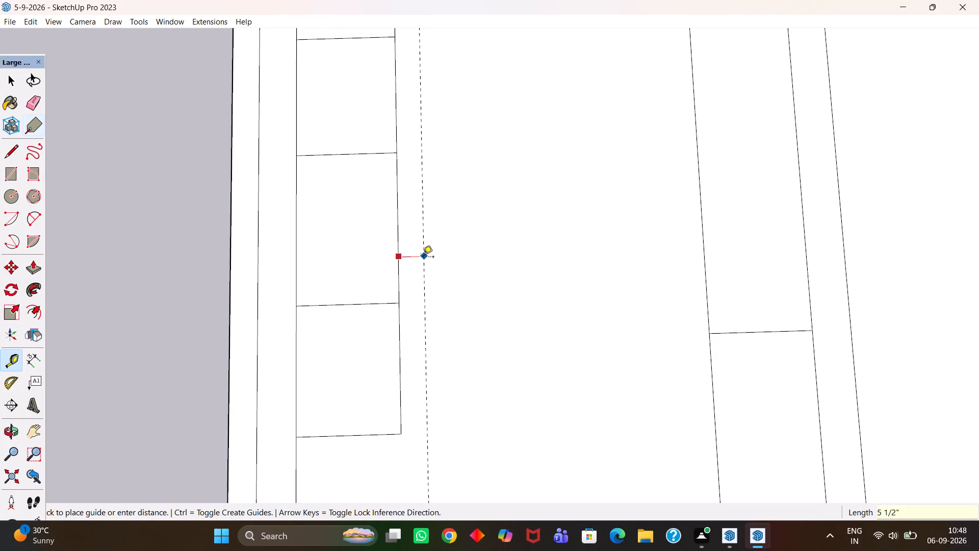
pyautogui.write('1"')
pyautogui.press('Return')
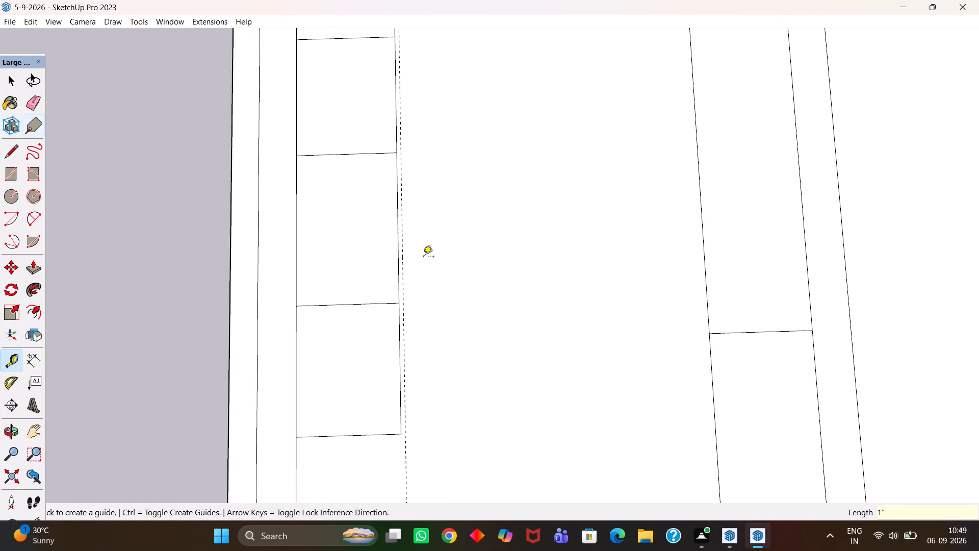
# Copy the inner edge of the strip's end section 1" out onto the guide and close its open end with a line.
pyautogui.scroll(6, 378, 410)
pyautogui.press('space')
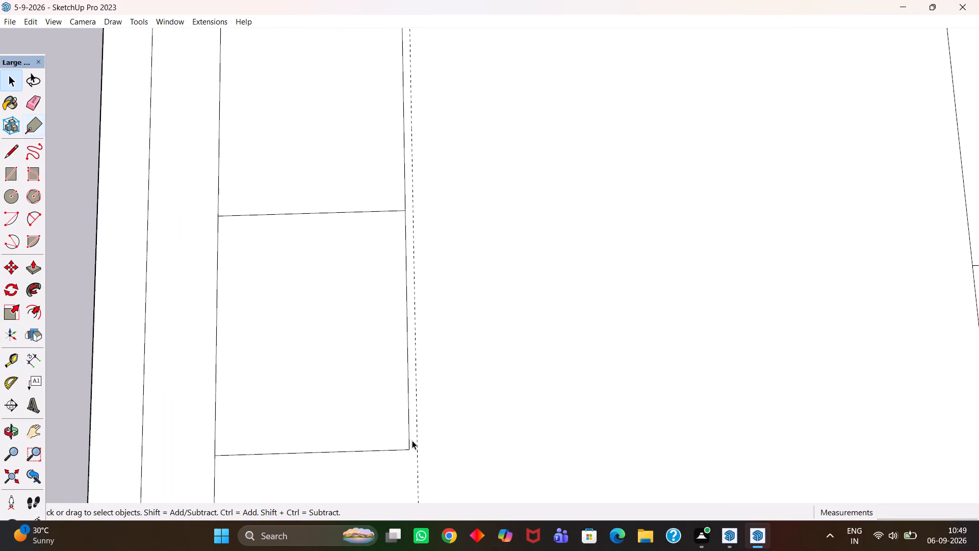
pyautogui.click(410, 441)
pyautogui.scroll(2, 410, 442)
pyautogui.press('m')
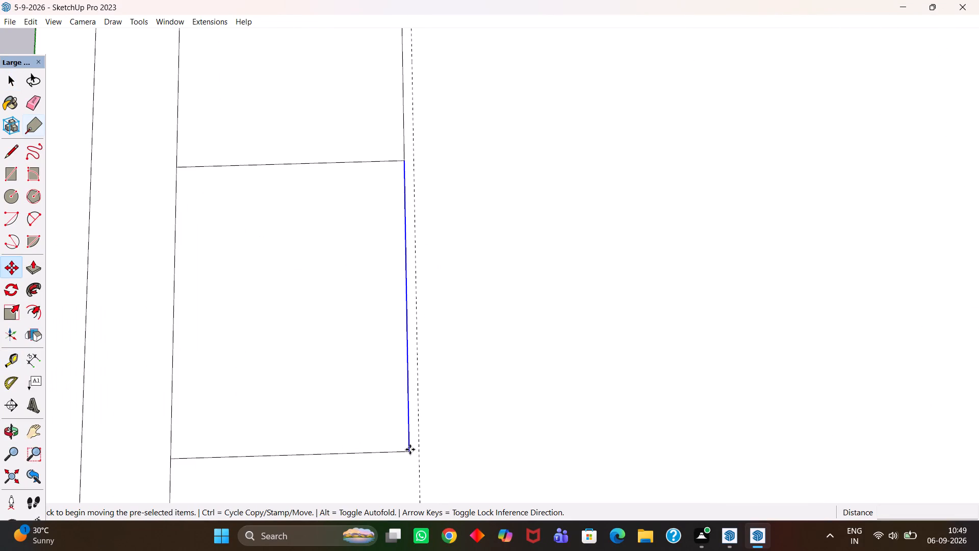
pyautogui.click(410, 449)
pyautogui.click(422, 450)
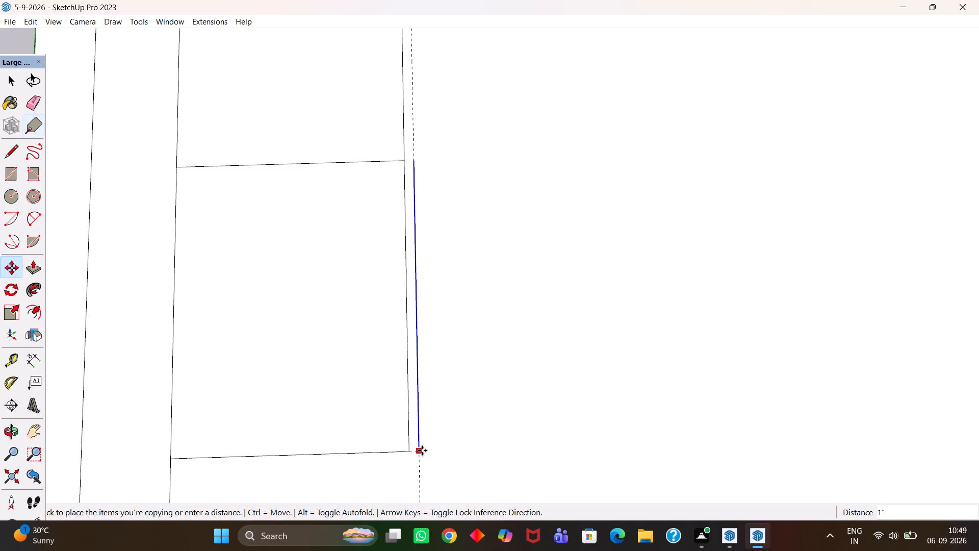
pyautogui.press('l')
pyautogui.moveTo(420, 449); pyautogui.dragTo(415, 448)
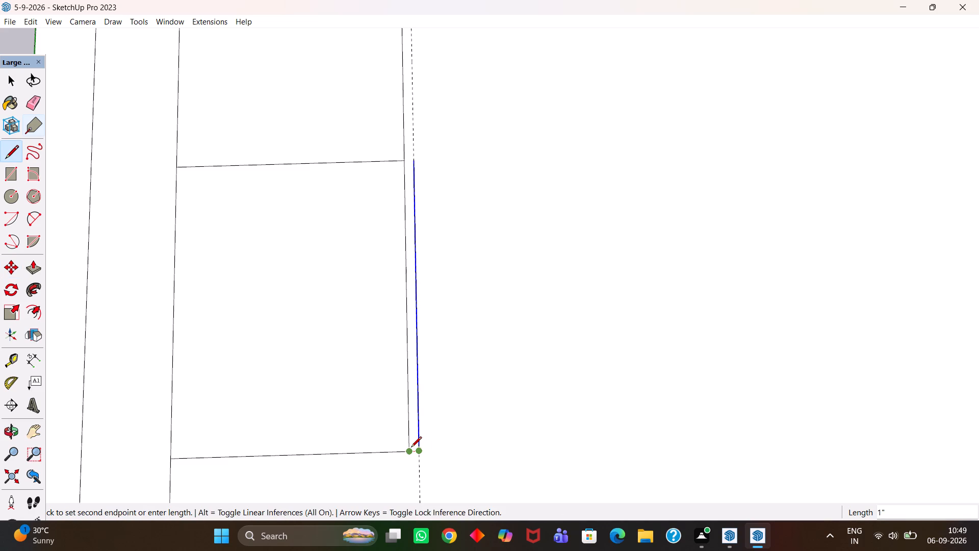
pyautogui.click(410, 448)
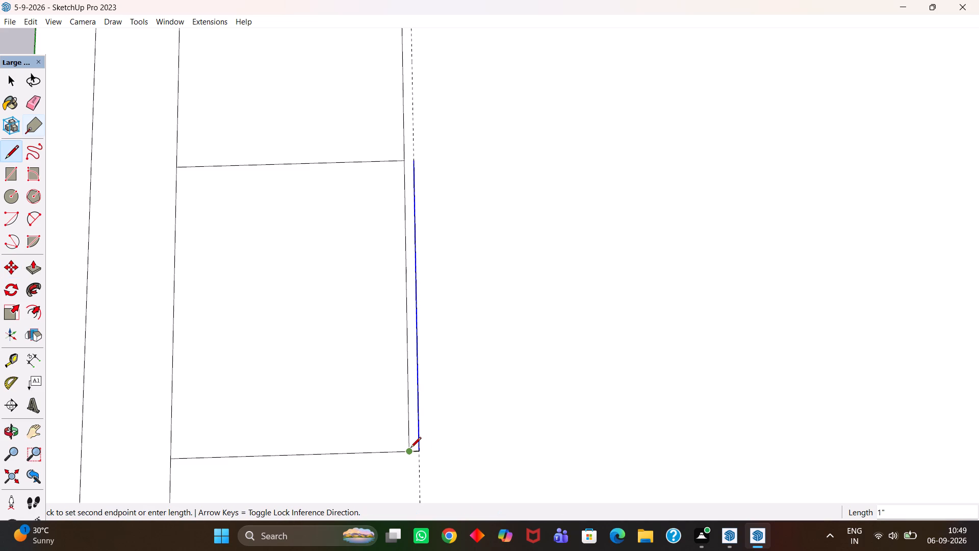
# Draw a line about 11' 10 1/2" long along the guide, from the 1" end section to the back wall strip's inner edge.
pyautogui.press('h')
pyautogui.scroll(-6, 410, 448)
pyautogui.moveTo(374, 209); pyautogui.dragTo(380, 399)
pyautogui.scroll(2, 429, 255)
pyautogui.scroll(-3, 425, 246)
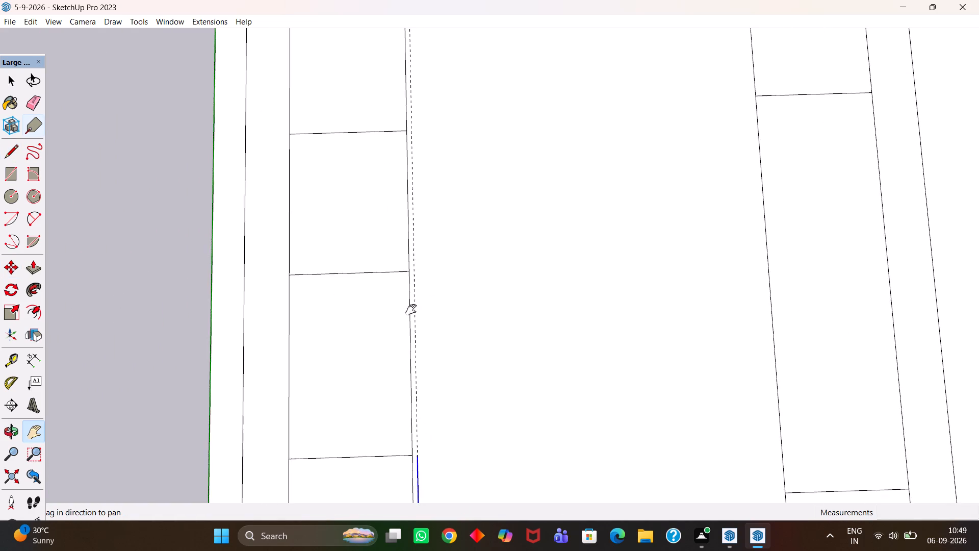
pyautogui.scroll(2, 411, 310)
pyautogui.press('l')
pyautogui.moveTo(420, 489); pyautogui.dragTo(420, 483)
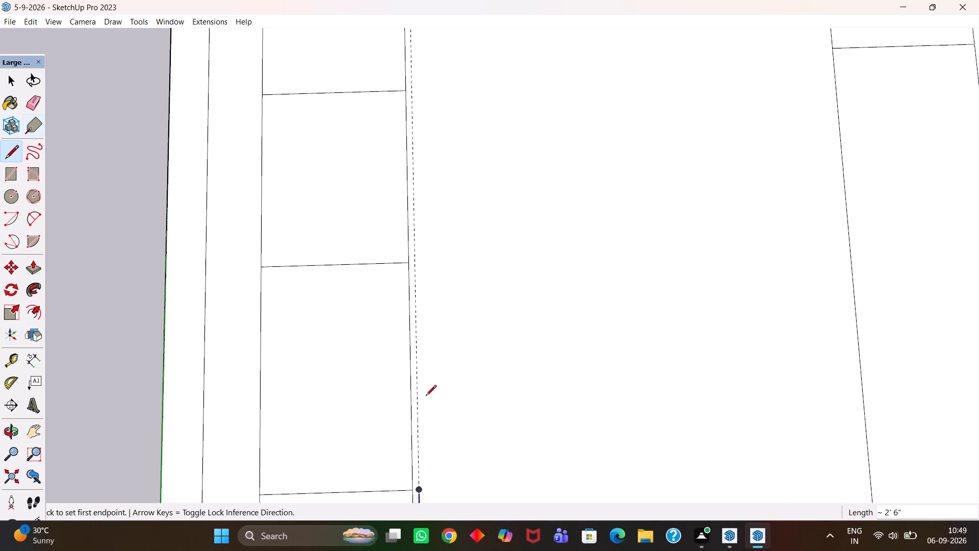
pyautogui.press('h')
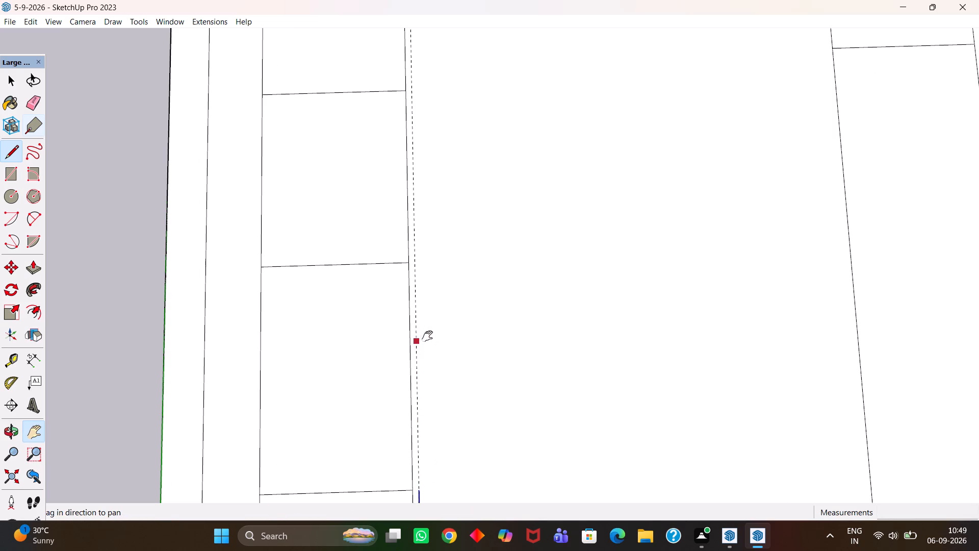
pyautogui.moveTo(427, 312); pyautogui.dragTo(424, 291)
pyautogui.press('Escape')
pyautogui.press('l')
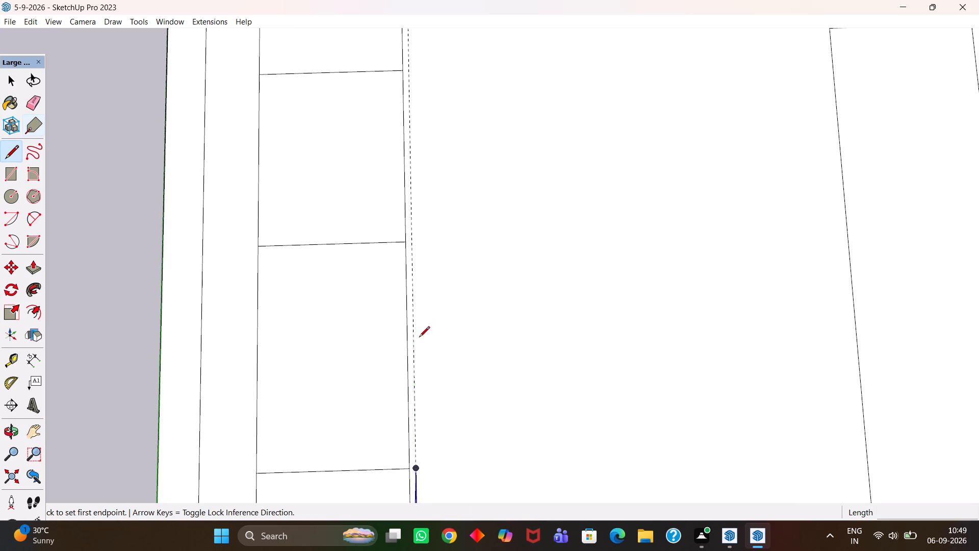
pyautogui.press('Return')
pyautogui.click(415, 467)
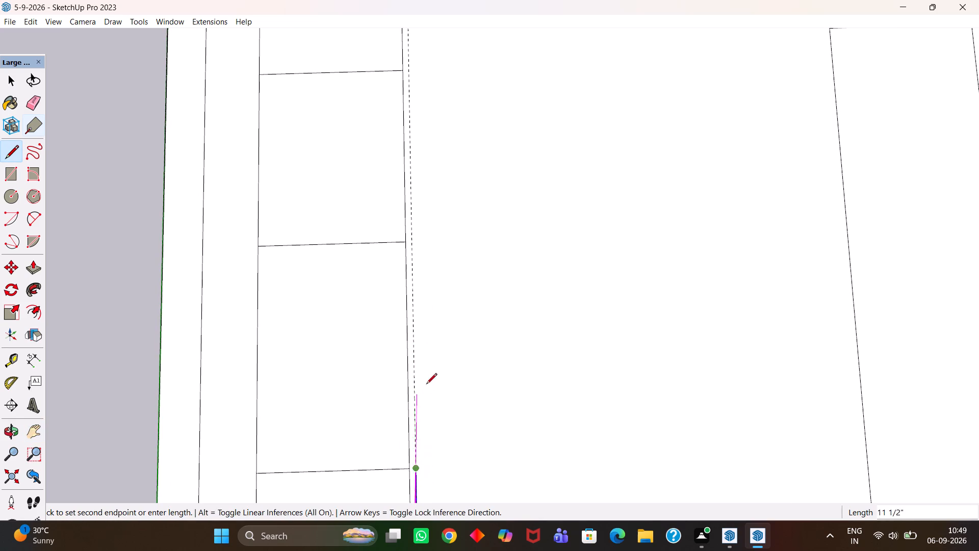
pyautogui.press('h')
pyautogui.scroll(-5, 407, 337)
pyautogui.moveTo(413, 231); pyautogui.dragTo(409, 420)
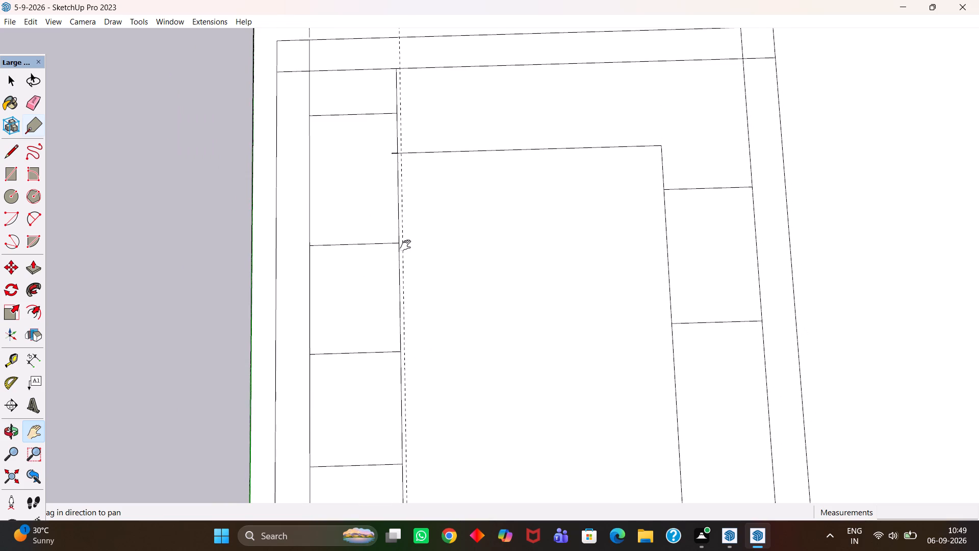
pyautogui.moveTo(405, 249); pyautogui.dragTo(405, 317)
pyautogui.scroll(4, 412, 239)
pyautogui.moveTo(413, 203); pyautogui.dragTo(427, 281)
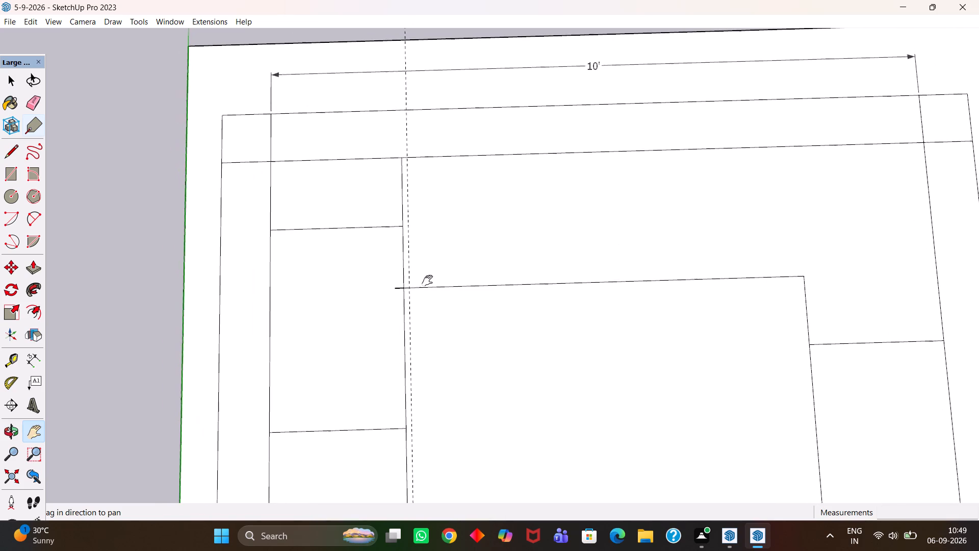
pyautogui.moveTo(427, 281); pyautogui.dragTo(427, 281)
pyautogui.scroll(3, 427, 280)
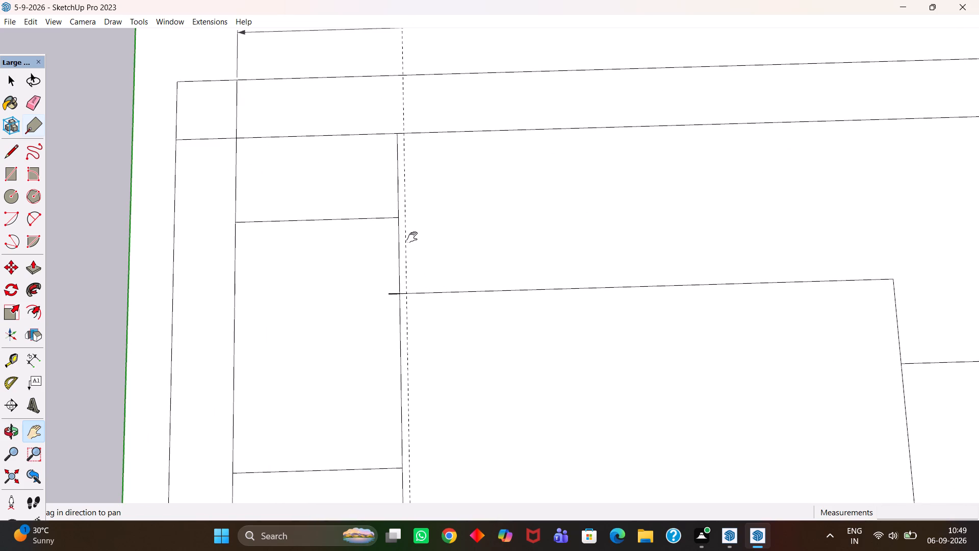
pyautogui.scroll(3, 410, 221)
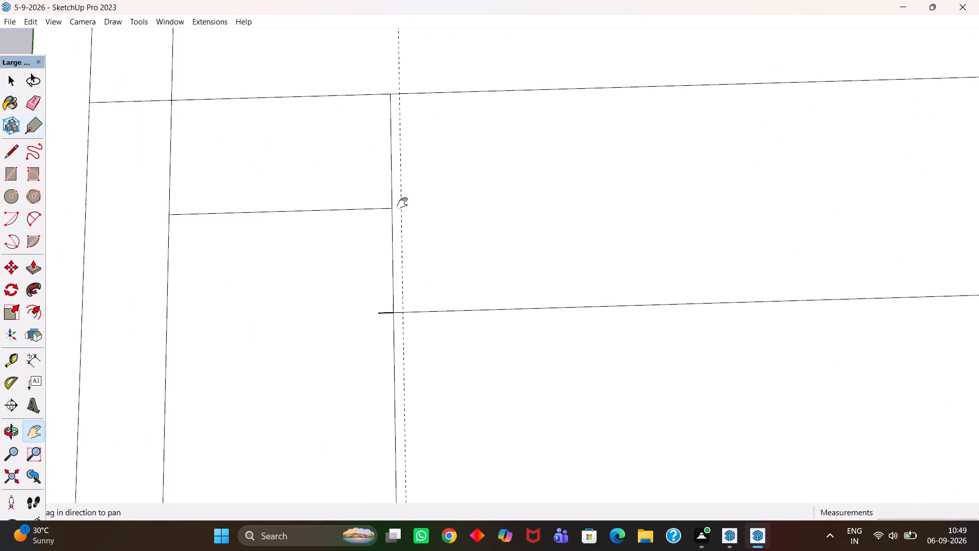
pyautogui.press('Escape')
pyautogui.click(400, 83)
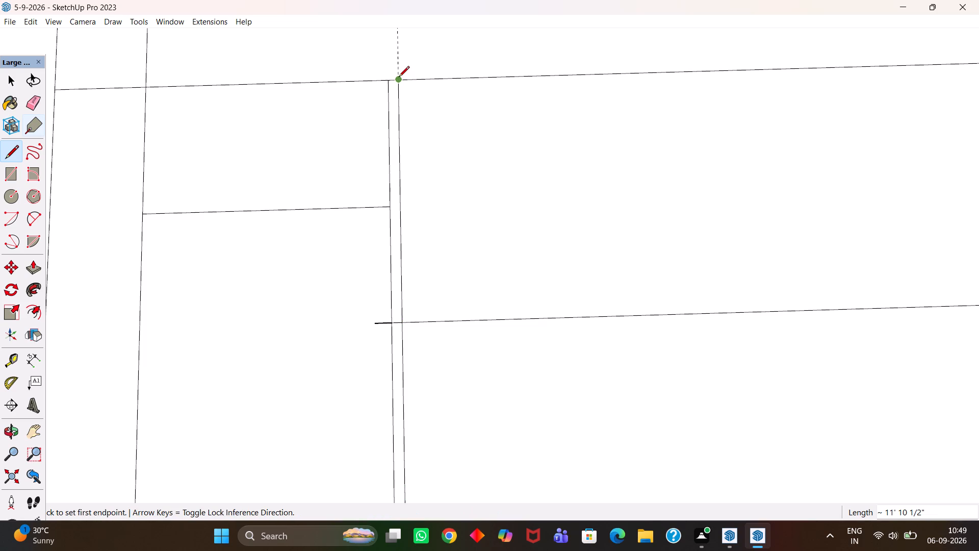
# Erase the dashed guide along the left sectioned strip.
pyautogui.scroll(-5, 400, 91)
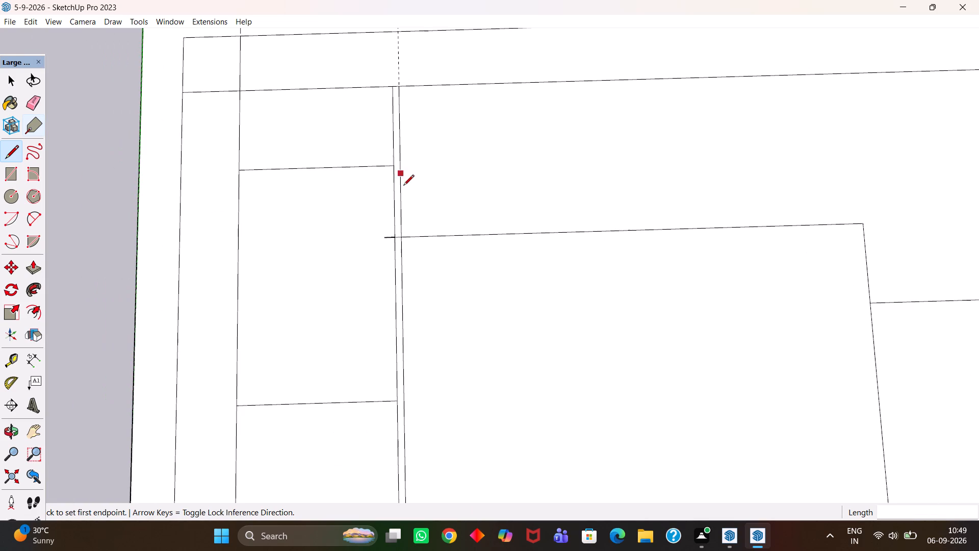
pyautogui.press('Escape')
pyautogui.press('e')
pyautogui.moveTo(420, 69); pyautogui.dragTo(382, 62)
# Erase the short line stub projecting into the left sectioned strip where the back strip's front edge meets it.
pyautogui.scroll(3, 355, 196)
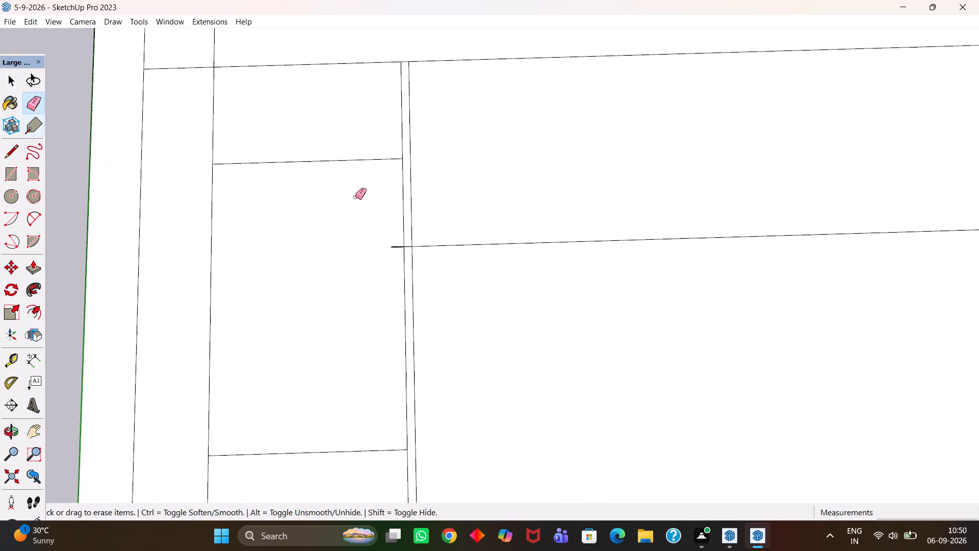
pyautogui.scroll(3, 351, 196)
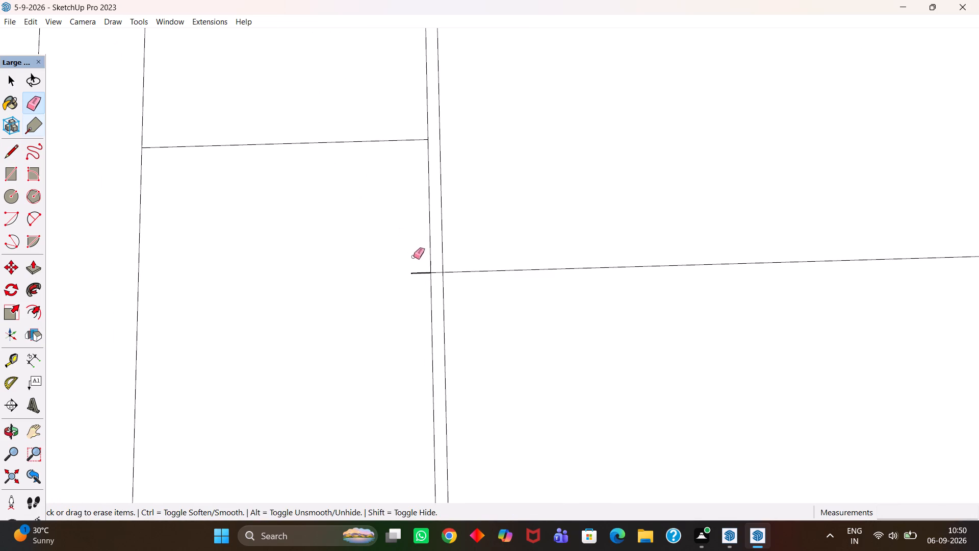
pyautogui.moveTo(414, 260); pyautogui.dragTo(420, 286)
# Erase the stray slanted line inside the 1" strip at its open end.
pyautogui.scroll(-12, 373, 258)
pyautogui.scroll(-5, 465, 278)
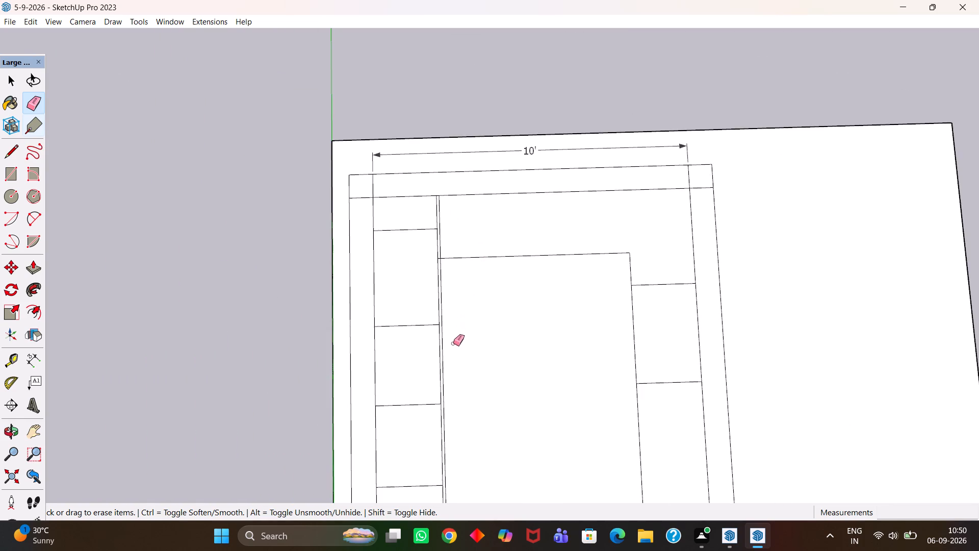
pyautogui.scroll(-4, 453, 344)
pyautogui.press('h')
pyautogui.moveTo(479, 355); pyautogui.dragTo(439, 246)
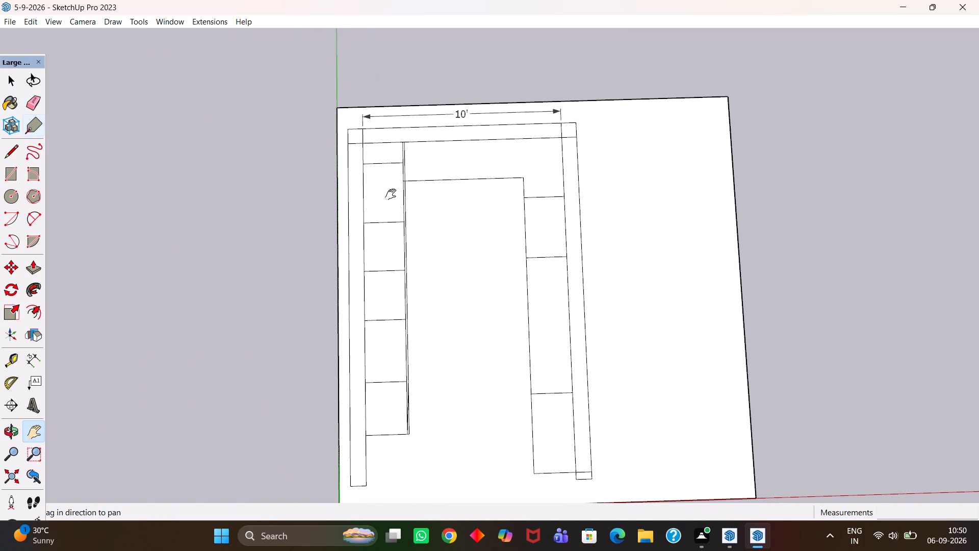
pyautogui.scroll(4, 458, 384)
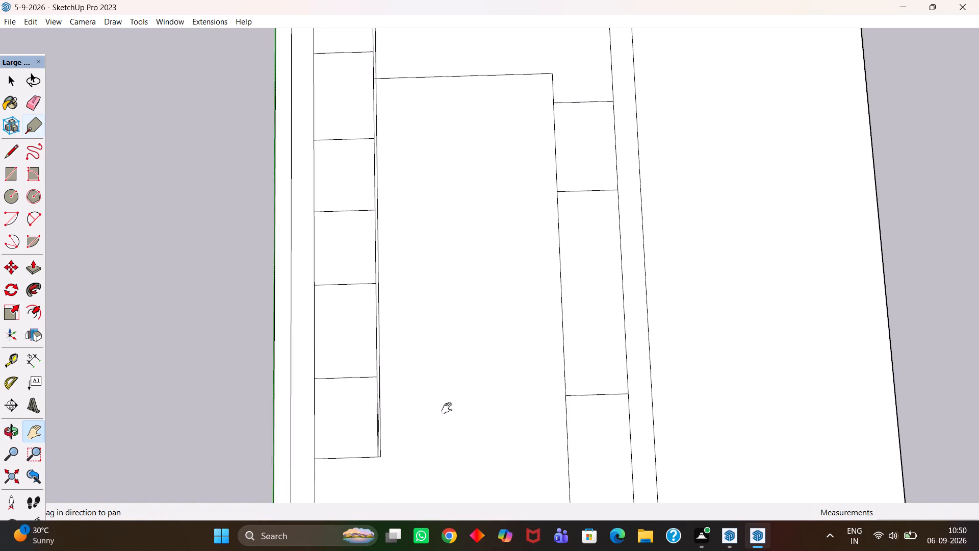
pyautogui.scroll(11, 421, 413)
pyautogui.moveTo(365, 416); pyautogui.dragTo(409, 246)
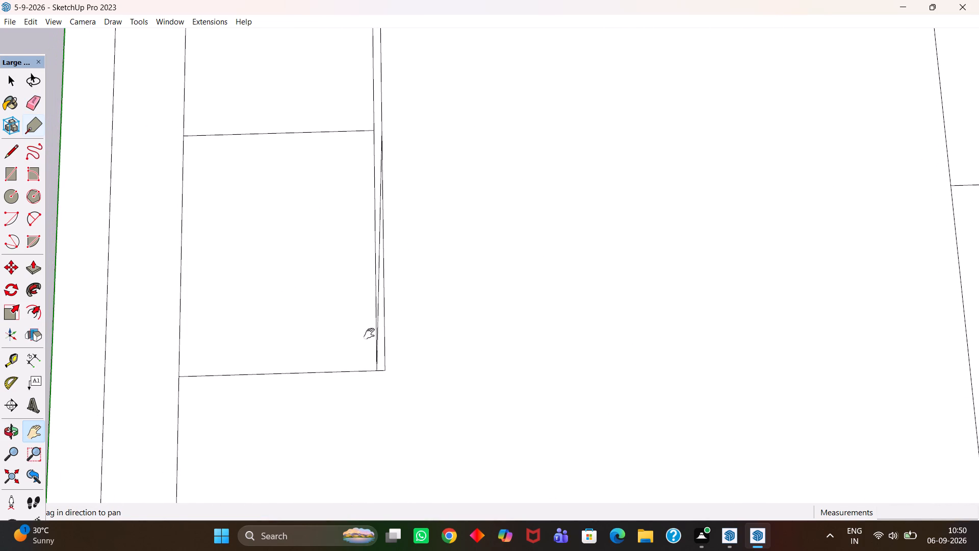
pyautogui.scroll(5, 369, 334)
pyautogui.press('e')
pyautogui.click(384, 273)
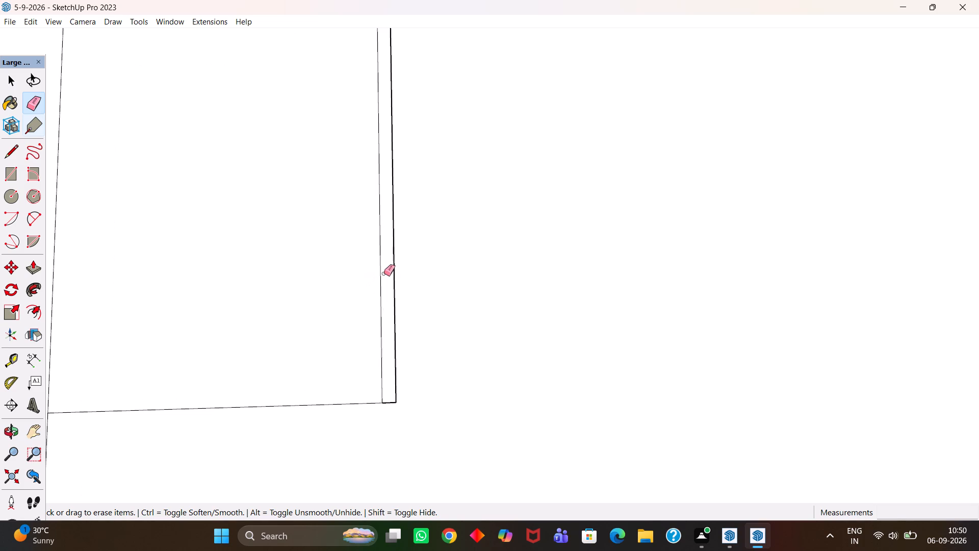
# Draw a rectangle about 12' 5" by 1" over the front strip, from the back strip's front edge to the end section's corner.
pyautogui.scroll(-16, 384, 272)
pyautogui.press('h')
pyautogui.moveTo(421, 210); pyautogui.dragTo(444, 415)
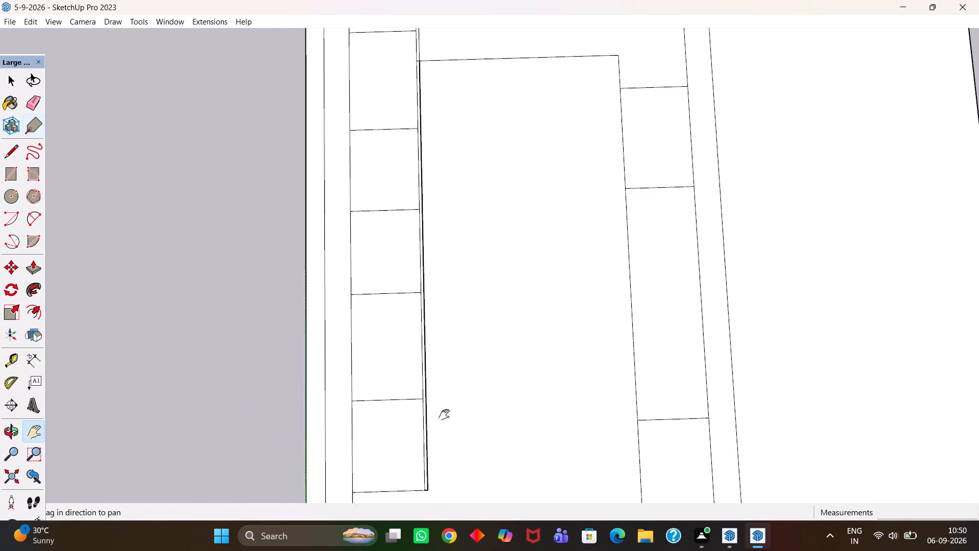
pyautogui.moveTo(444, 415); pyautogui.dragTo(444, 415)
pyautogui.moveTo(440, 149); pyautogui.dragTo(444, 291)
pyautogui.scroll(5, 438, 230)
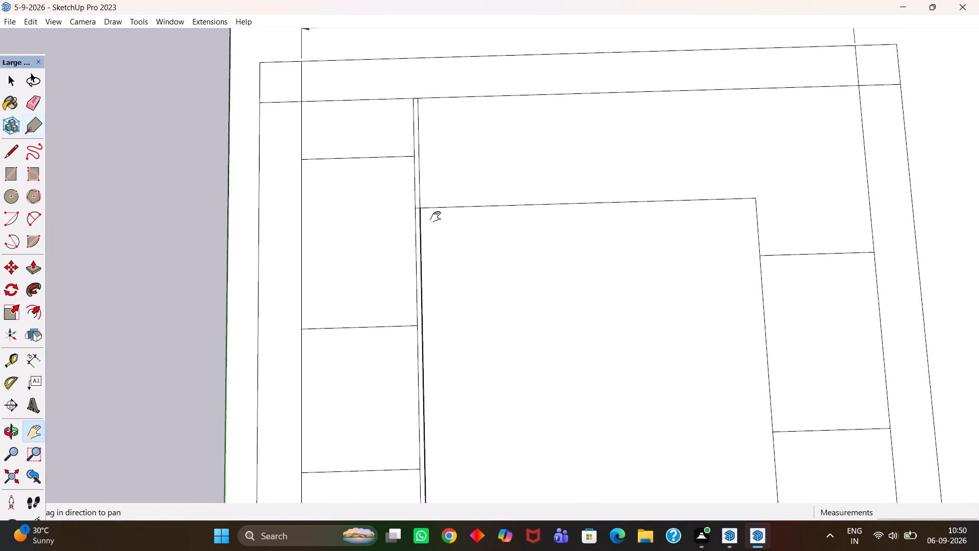
pyautogui.scroll(2, 435, 211)
pyautogui.press('r')
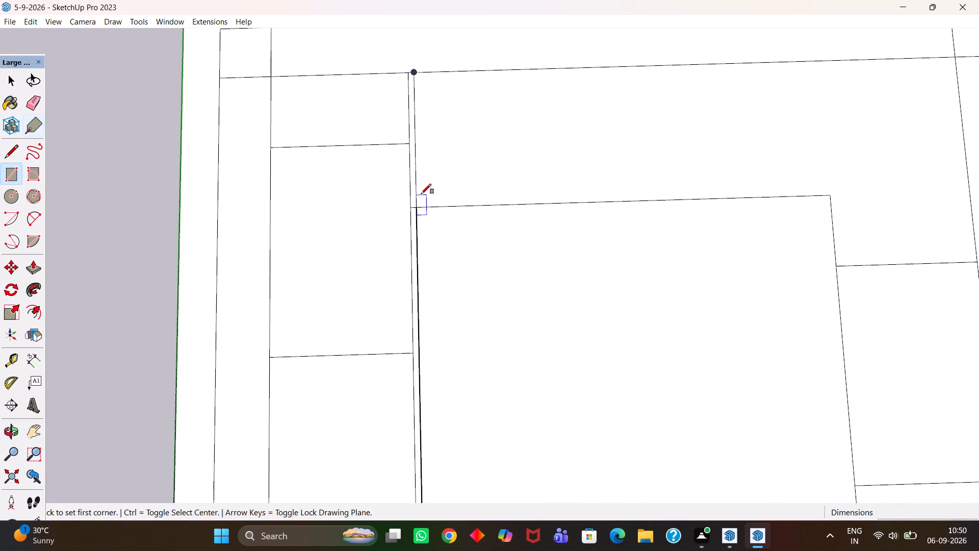
pyautogui.click(419, 206)
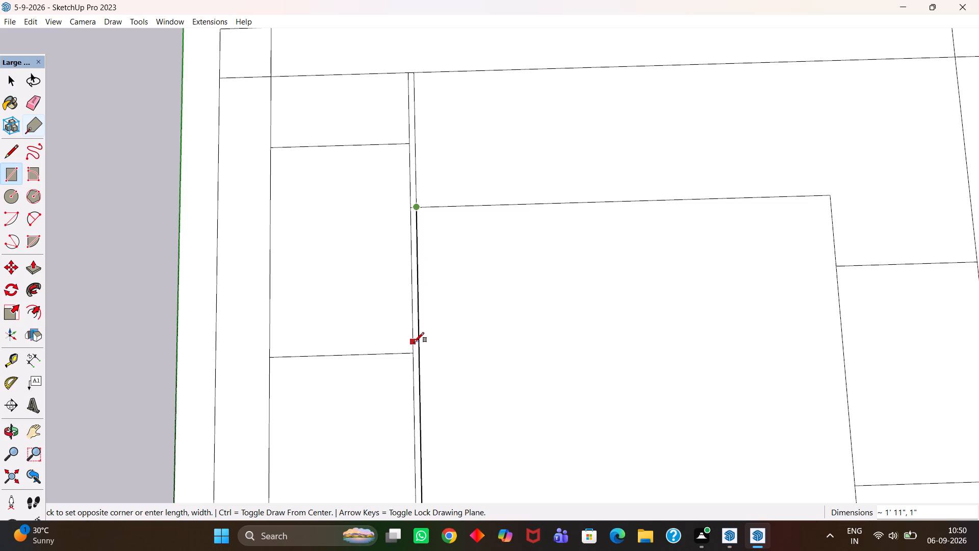
pyautogui.press('h')
pyautogui.scroll(-6, 398, 348)
pyautogui.moveTo(404, 444); pyautogui.dragTo(391, 299)
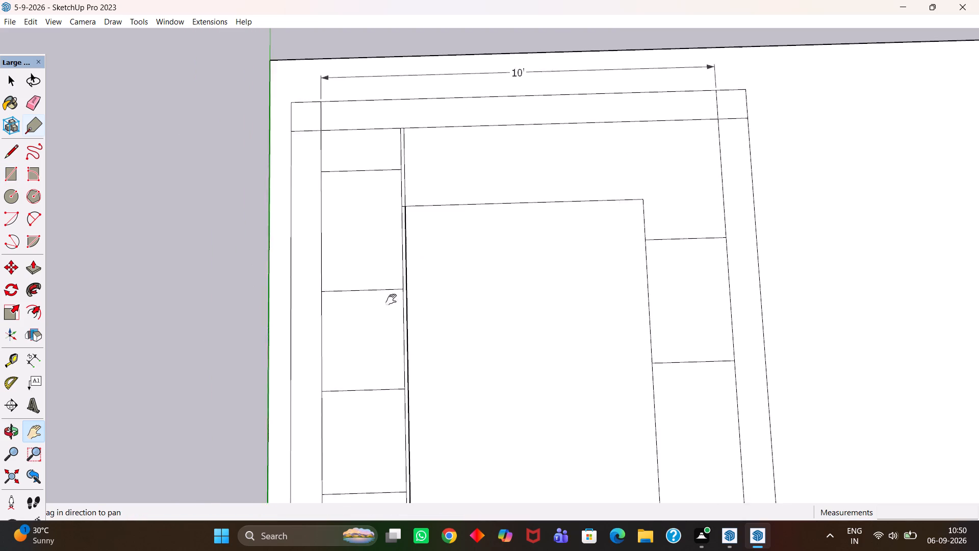
pyautogui.moveTo(391, 299); pyautogui.dragTo(391, 209)
pyautogui.moveTo(423, 363); pyautogui.dragTo(428, 222)
pyautogui.moveTo(420, 388); pyautogui.dragTo(413, 325)
pyautogui.scroll(2, 385, 376)
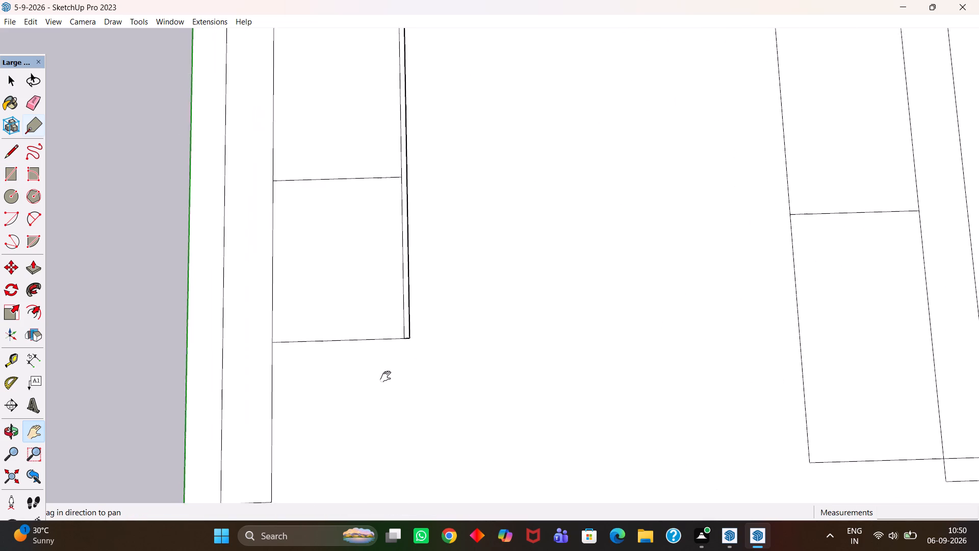
pyautogui.scroll(12, 385, 377)
pyautogui.press('Escape')
pyautogui.click(409, 330)
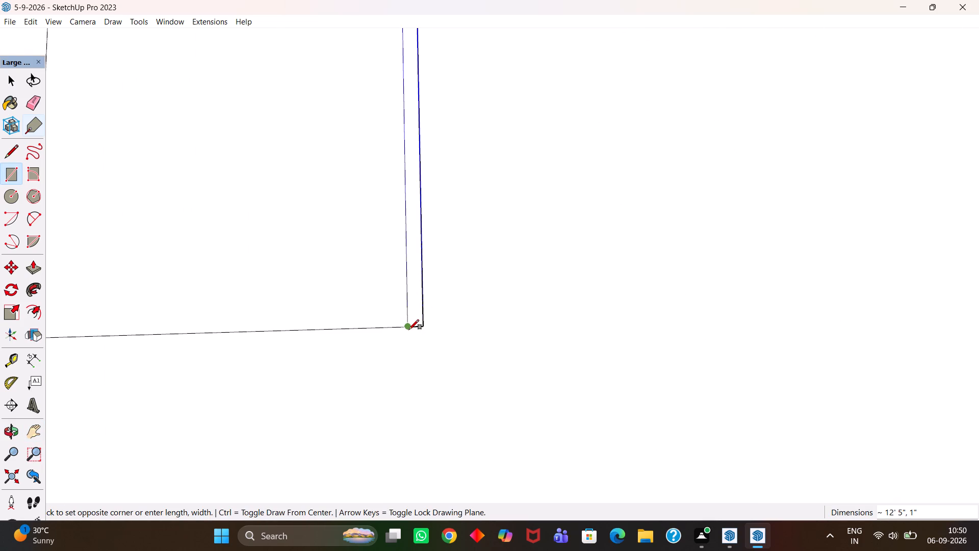
# Place a guide 1'3" inside the left sectioned strip, measured from its wall-side edge.
pyautogui.press('h')
pyautogui.scroll(-19, 412, 327)
pyautogui.moveTo(436, 222); pyautogui.dragTo(426, 382)
pyautogui.scroll(-6, 426, 366)
pyautogui.scroll(4, 439, 303)
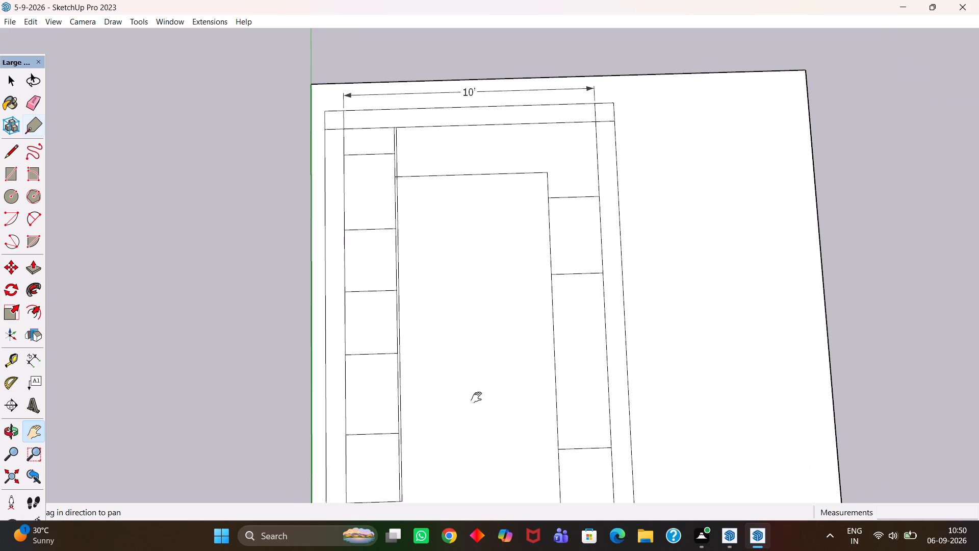
pyautogui.scroll(1, 477, 402)
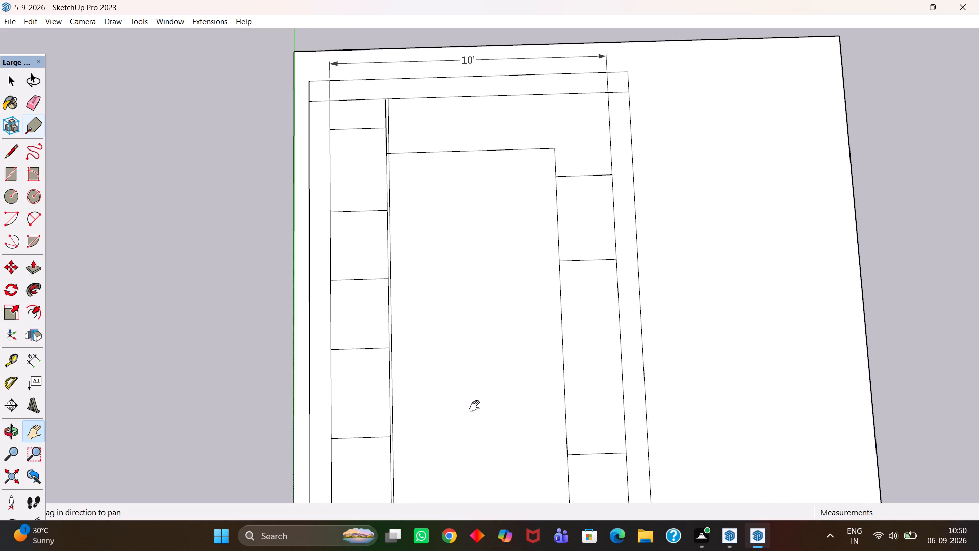
pyautogui.scroll(-4, 474, 406)
pyautogui.scroll(4, 423, 407)
pyautogui.moveTo(430, 411); pyautogui.dragTo(432, 306)
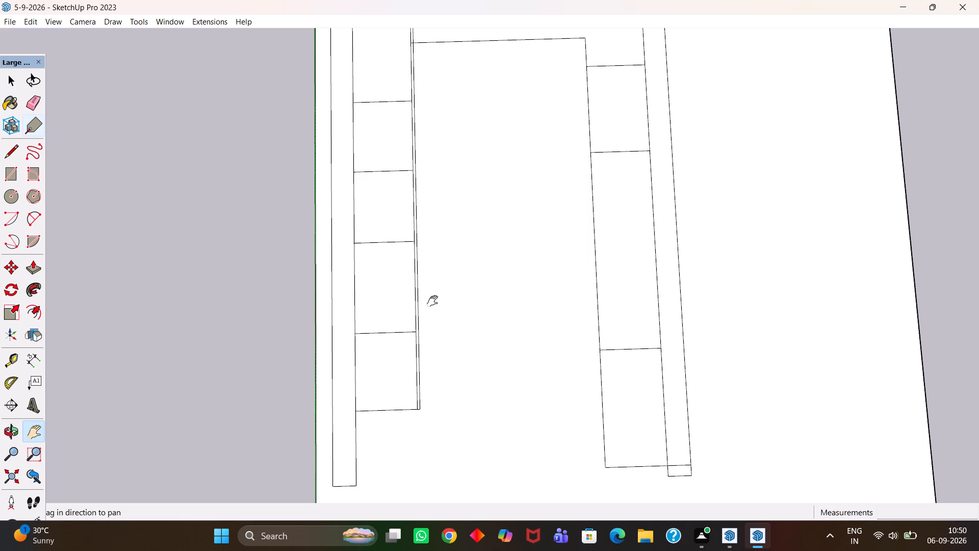
pyautogui.scroll(1, 432, 301)
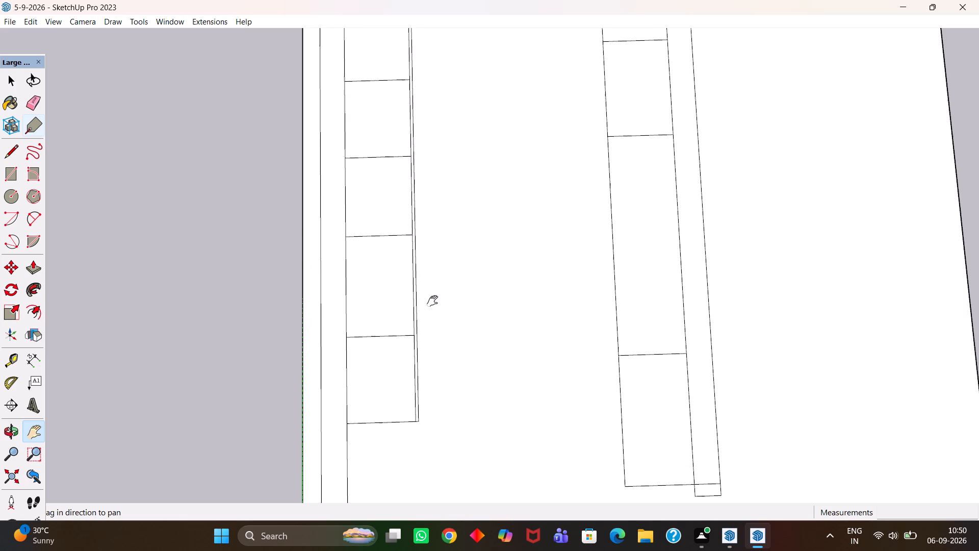
pyautogui.scroll(2, 432, 301)
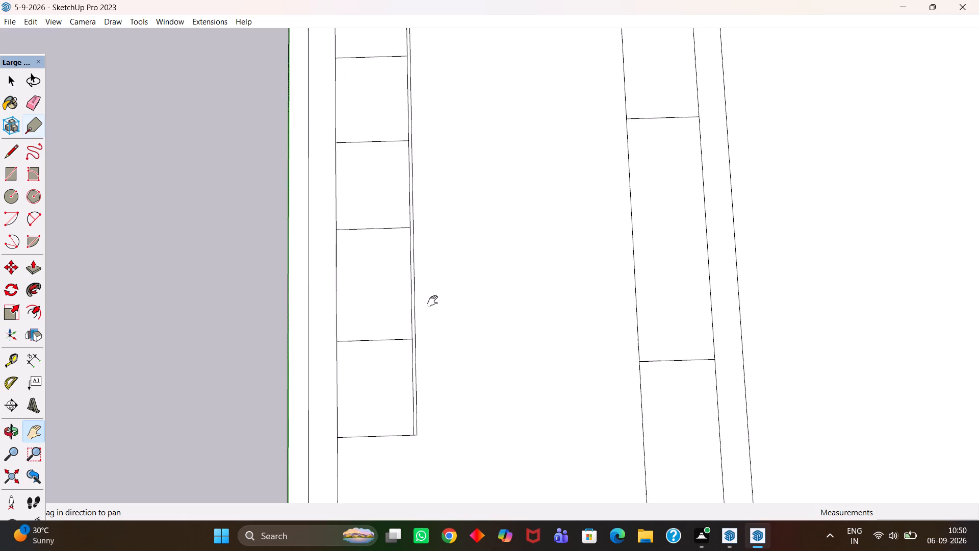
pyautogui.scroll(-3, 432, 301)
pyautogui.moveTo(450, 346); pyautogui.dragTo(480, 281)
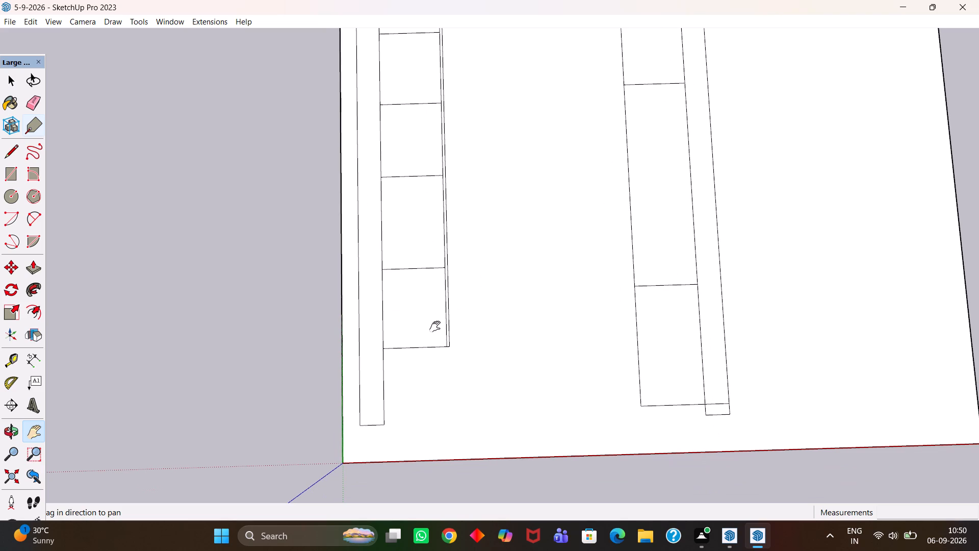
pyautogui.scroll(1, 435, 327)
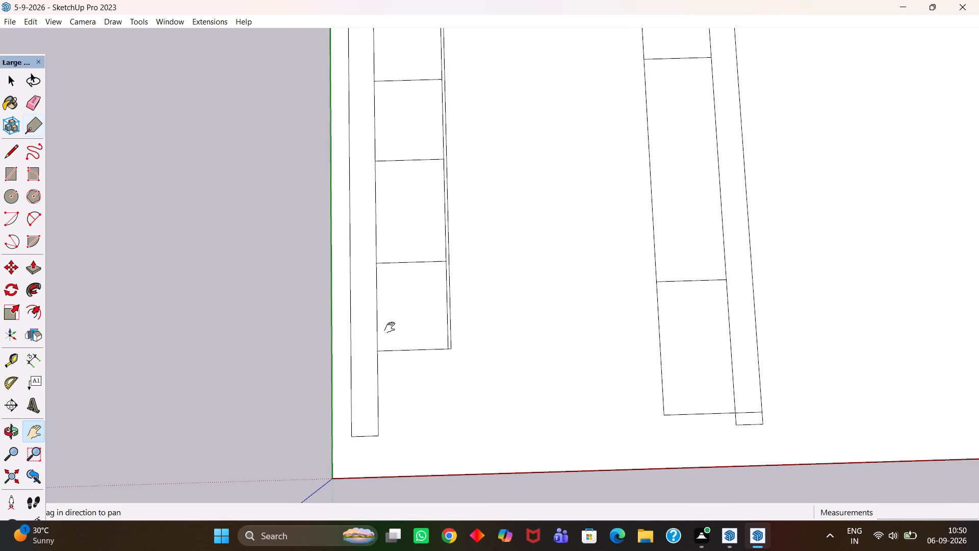
pyautogui.scroll(2, 390, 327)
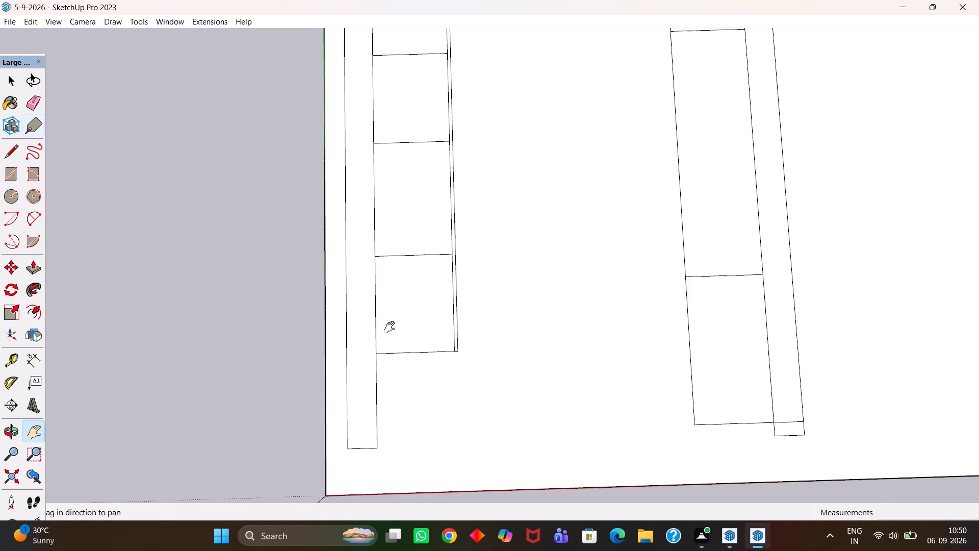
pyautogui.press('t')
pyautogui.click(373, 321)
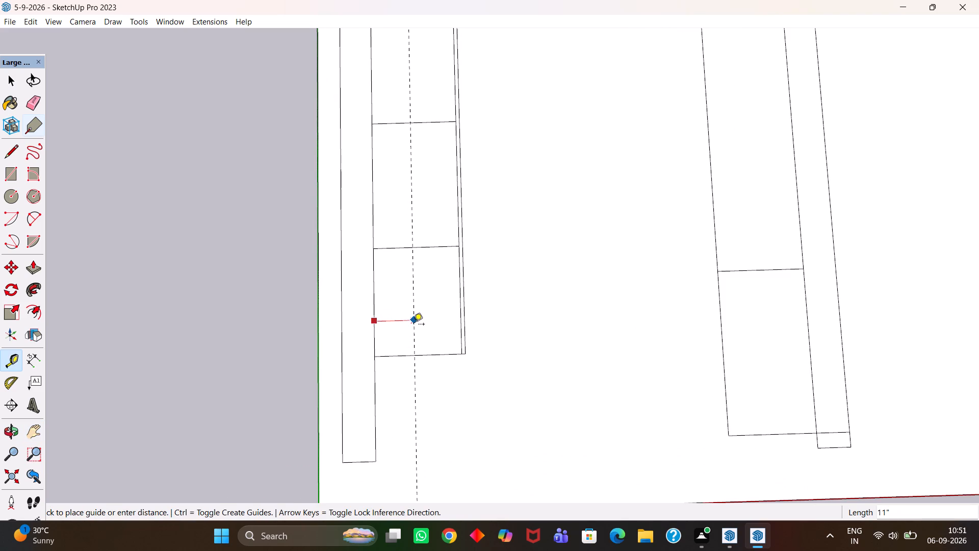
pyautogui.write("1'3")
pyautogui.hotkey('shift', '"')
pyautogui.press('Return')
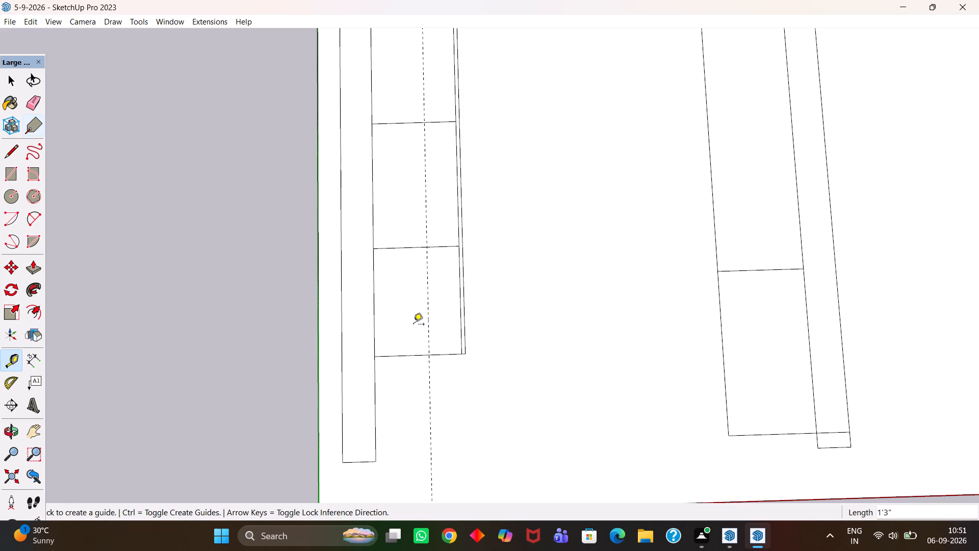
# Place a second guide 1" from the 1'3" guide, on its side toward the left wall strip.
pyautogui.scroll(1, 418, 320)
pyautogui.click(430, 308)
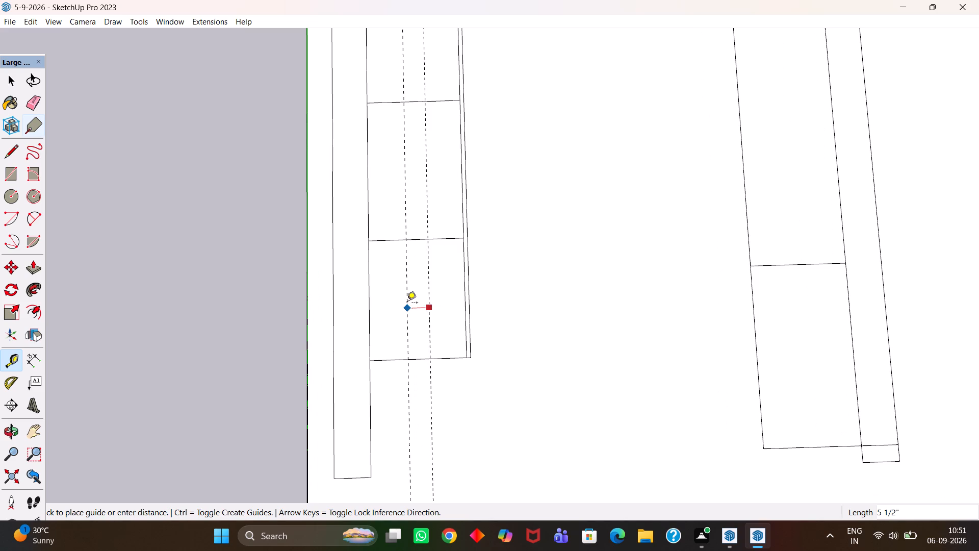
pyautogui.write('1"')
pyautogui.press('Return')
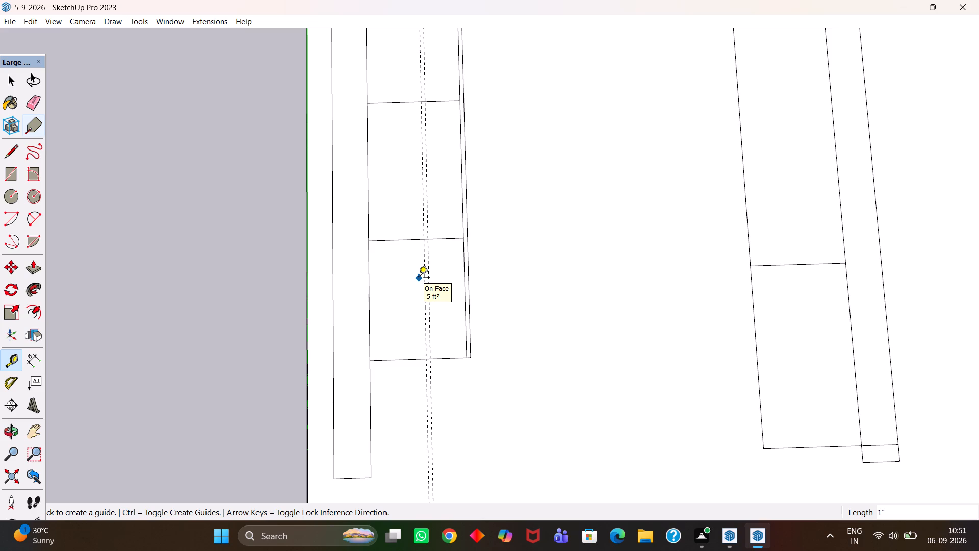
# Draw a rectangle 1" by about 14' 5" between the two guides, from the sectioned strip's open end to the back wall strip.
pyautogui.press('r')
pyautogui.scroll(2, 421, 282)
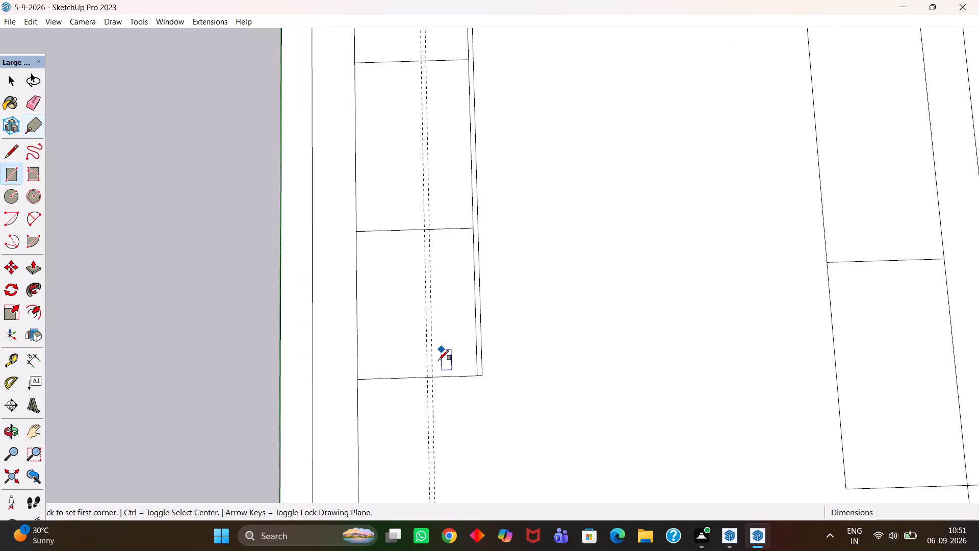
pyautogui.scroll(4, 421, 385)
pyautogui.click(429, 375)
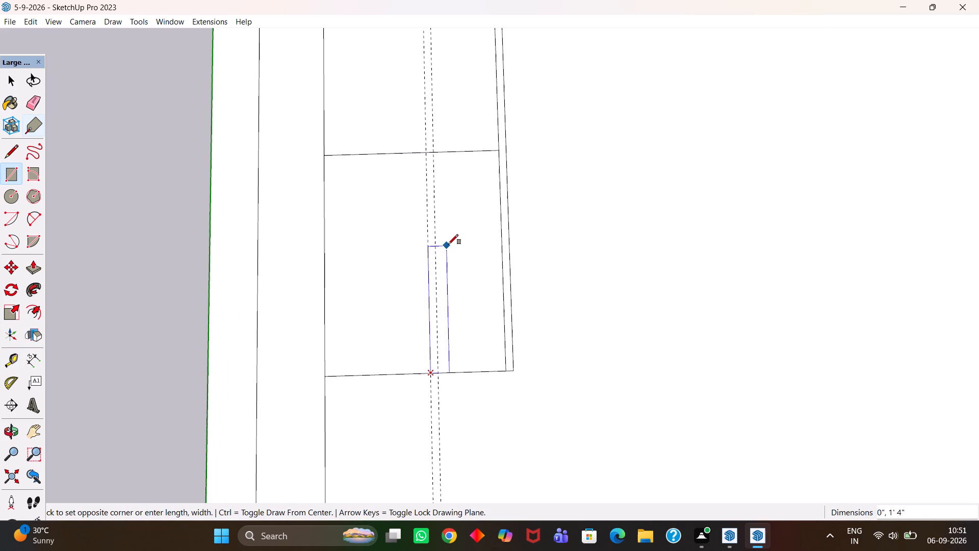
pyautogui.press('h')
pyautogui.scroll(-6, 446, 220)
pyautogui.moveTo(434, 160); pyautogui.dragTo(429, 194)
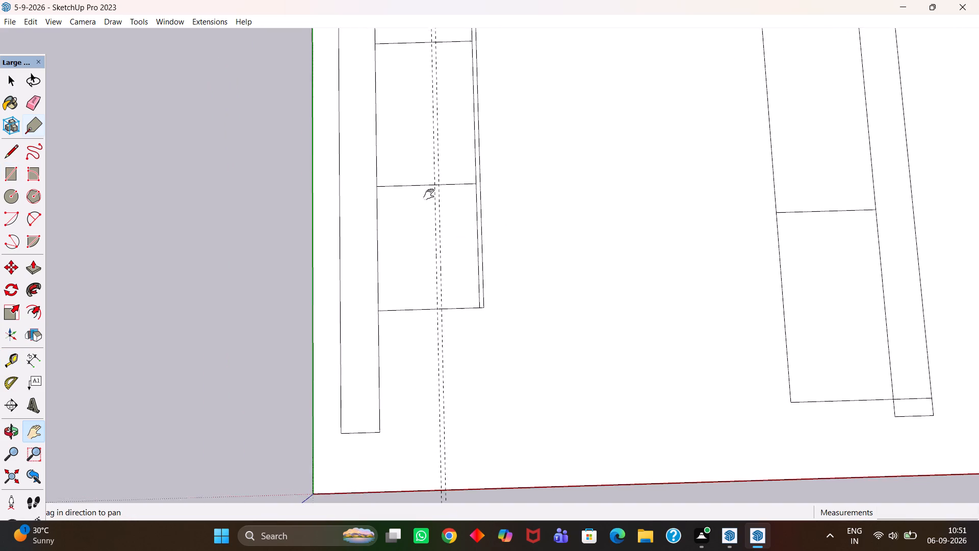
pyautogui.moveTo(429, 194); pyautogui.dragTo(425, 352)
pyautogui.moveTo(427, 208); pyautogui.dragTo(429, 379)
pyautogui.moveTo(429, 225); pyautogui.dragTo(433, 323)
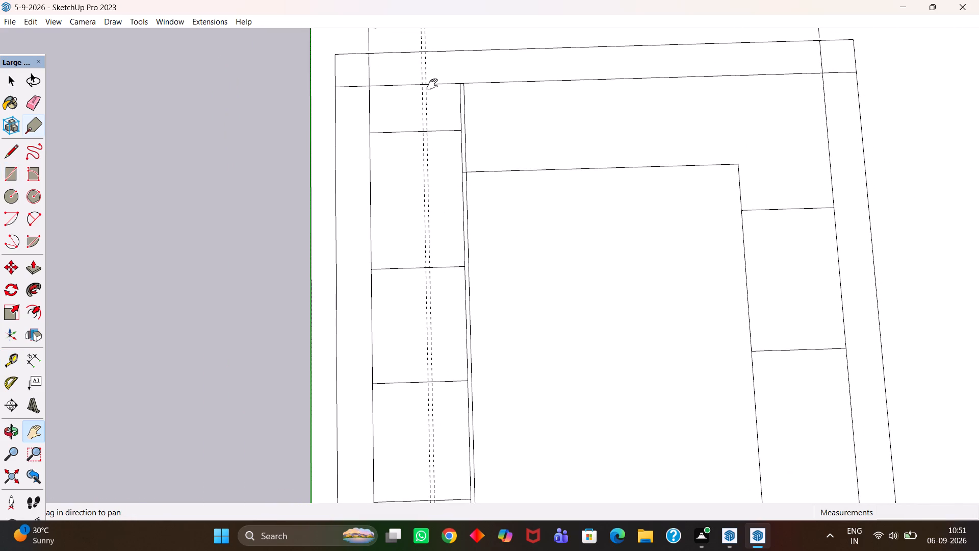
pyautogui.scroll(8, 431, 83)
pyautogui.press('Escape')
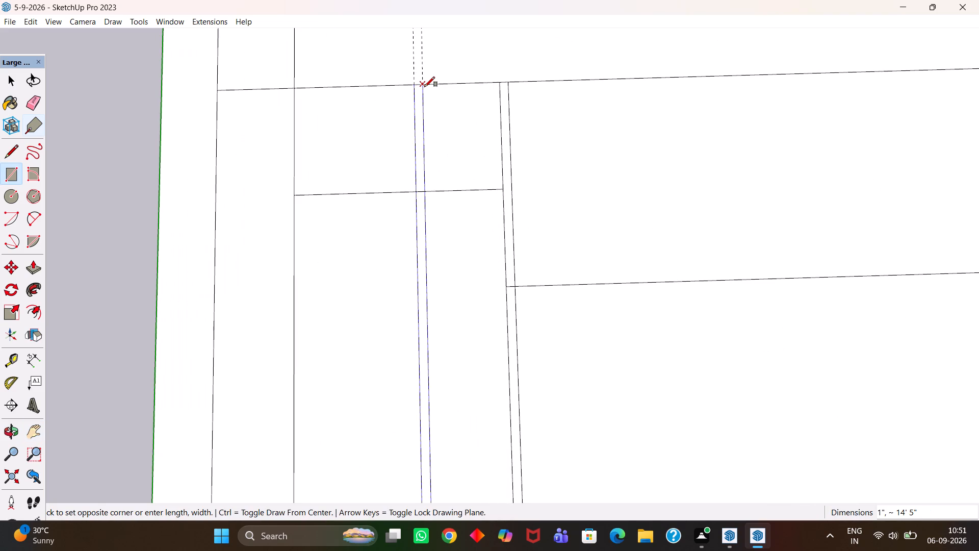
pyautogui.click(425, 87)
# Erase the two dashed guides along the new 1" strip.
pyautogui.scroll(-3, 425, 87)
pyautogui.press('e')
pyautogui.moveTo(427, 73); pyautogui.dragTo(402, 68)
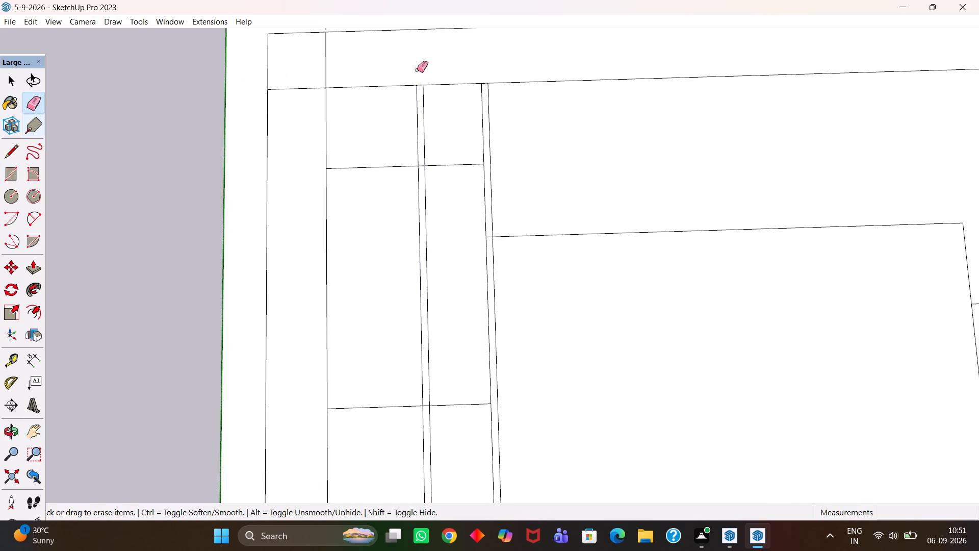
# Examine the floor layout and the new 1" divider running through the left sectioned strip.
pyautogui.scroll(-10, 437, 71)
pyautogui.scroll(1, 444, 368)
pyautogui.scroll(-5, 444, 350)
pyautogui.press('h')
pyautogui.moveTo(443, 373); pyautogui.dragTo(443, 243)
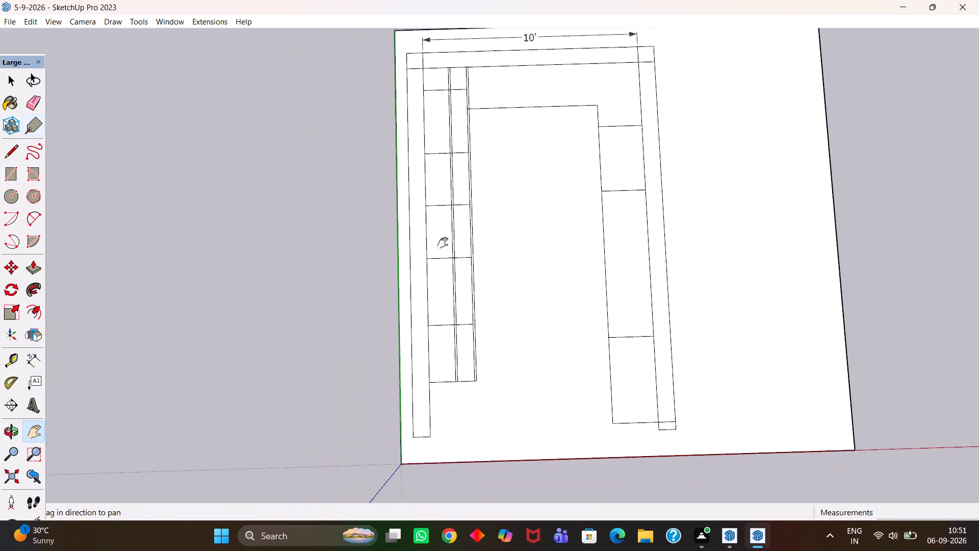
pyautogui.moveTo(443, 243); pyautogui.dragTo(443, 198)
pyautogui.scroll(4, 460, 286)
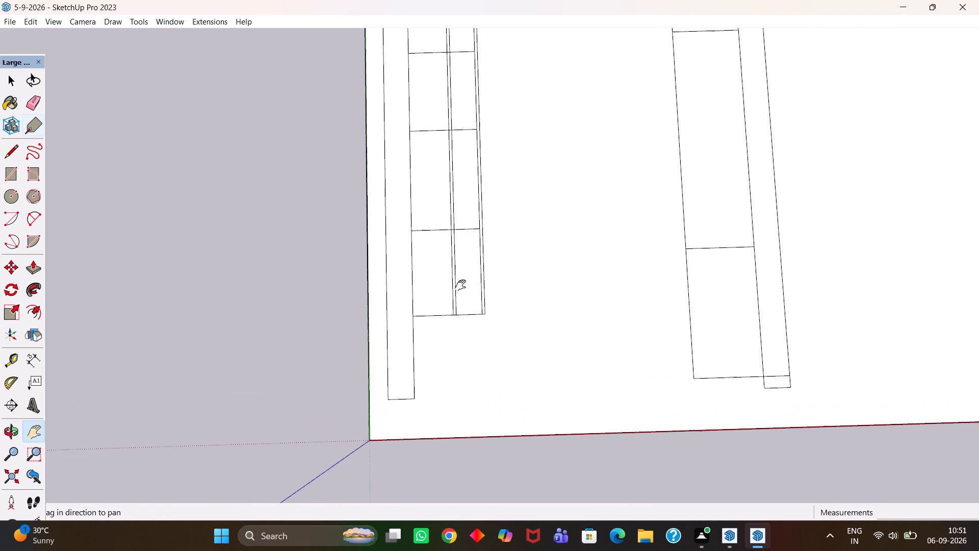
pyautogui.scroll(4, 460, 281)
pyautogui.scroll(-5, 460, 281)
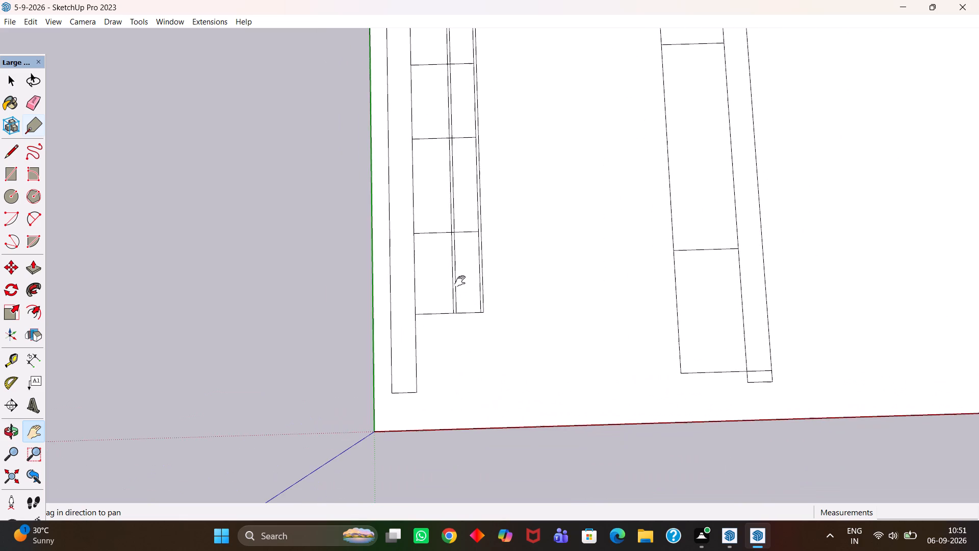
pyautogui.scroll(-4, 460, 287)
pyautogui.moveTo(478, 320); pyautogui.dragTo(476, 278, button='middle')
pyautogui.scroll(2, 476, 277)
pyautogui.press('h')
pyautogui.scroll(-3, 476, 286)
pyautogui.moveTo(486, 218); pyautogui.dragTo(433, 360)
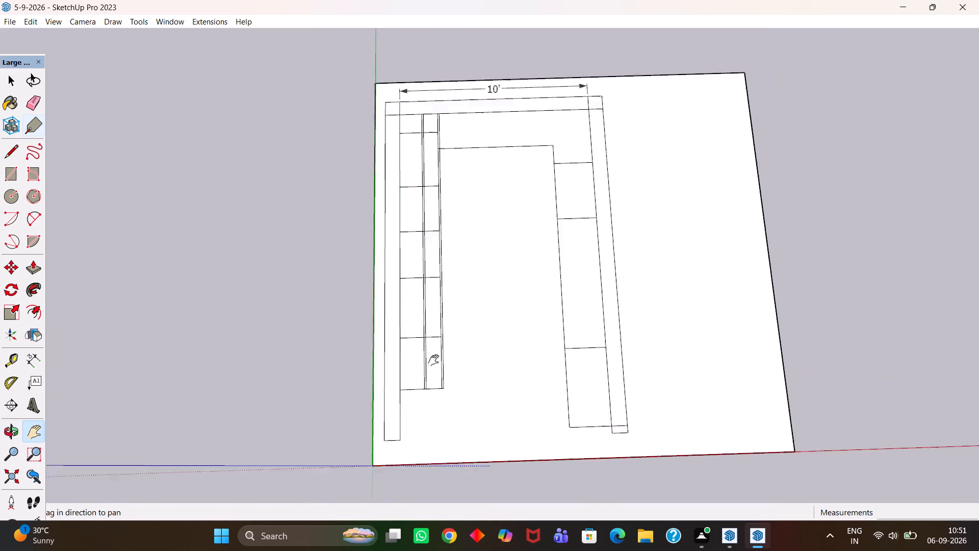
pyautogui.moveTo(433, 360); pyautogui.dragTo(424, 383)
pyautogui.scroll(-4, 422, 354)
pyautogui.moveTo(420, 350); pyautogui.dragTo(417, 379, button='middle')
pyautogui.scroll(4, 417, 379)
pyautogui.moveTo(421, 371); pyautogui.dragTo(435, 330)
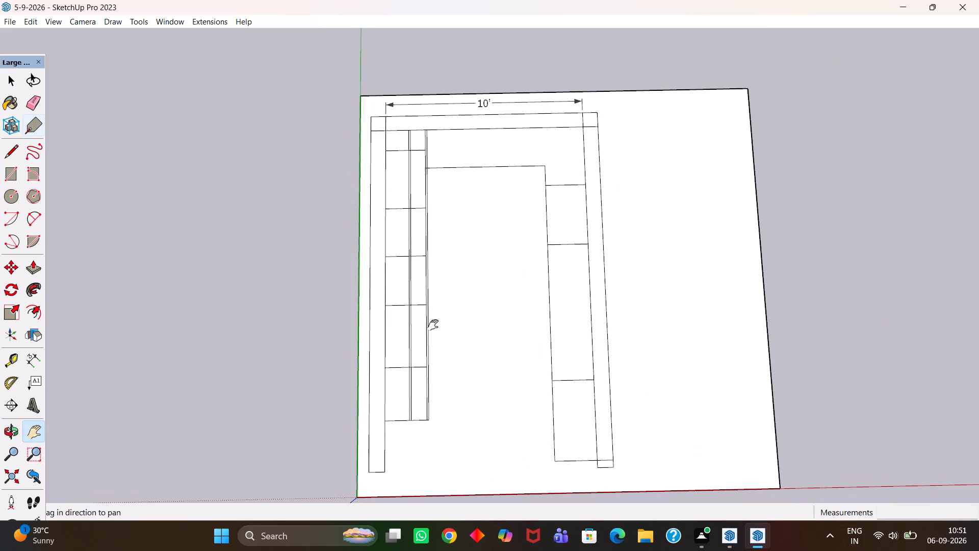
pyautogui.scroll(4, 433, 325)
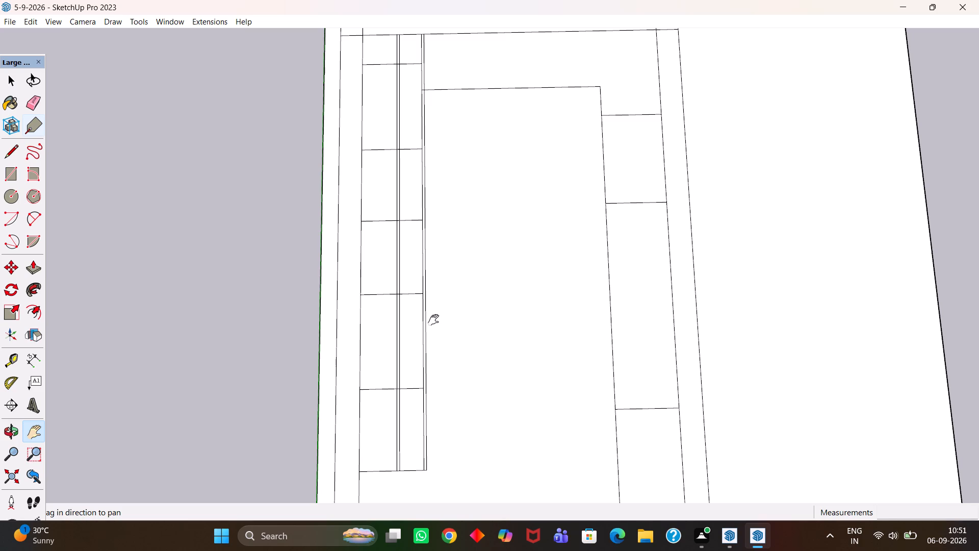
pyautogui.scroll(2, 433, 320)
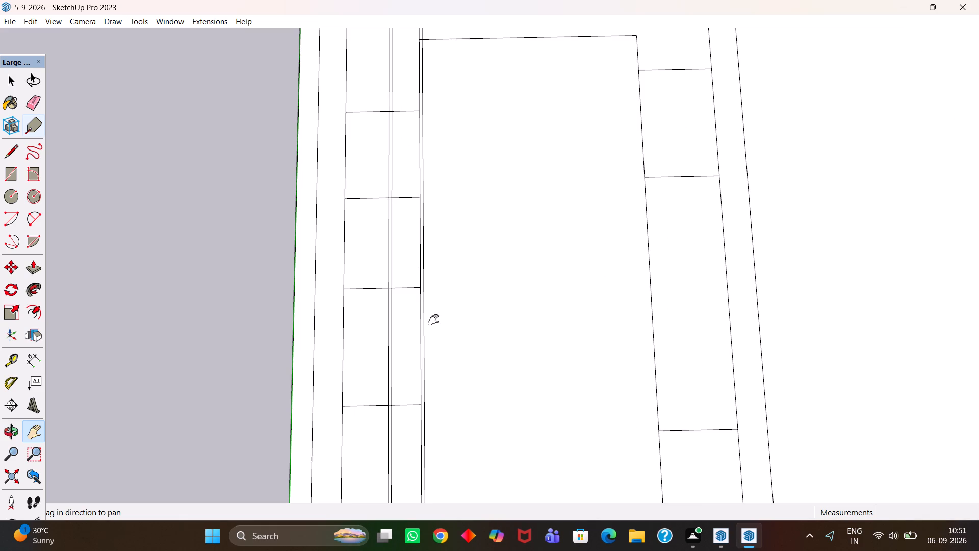
pyautogui.scroll(1, 433, 320)
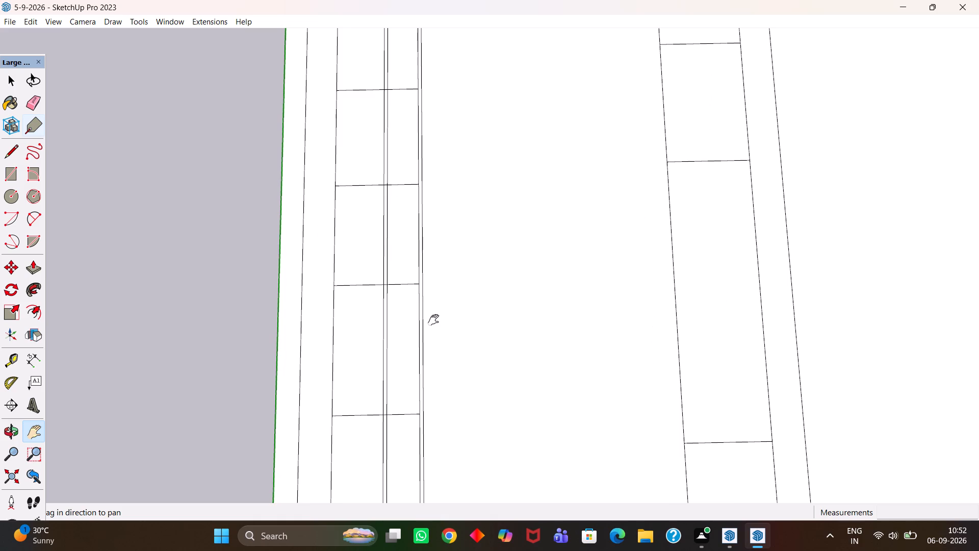
pyautogui.scroll(-1, 433, 320)
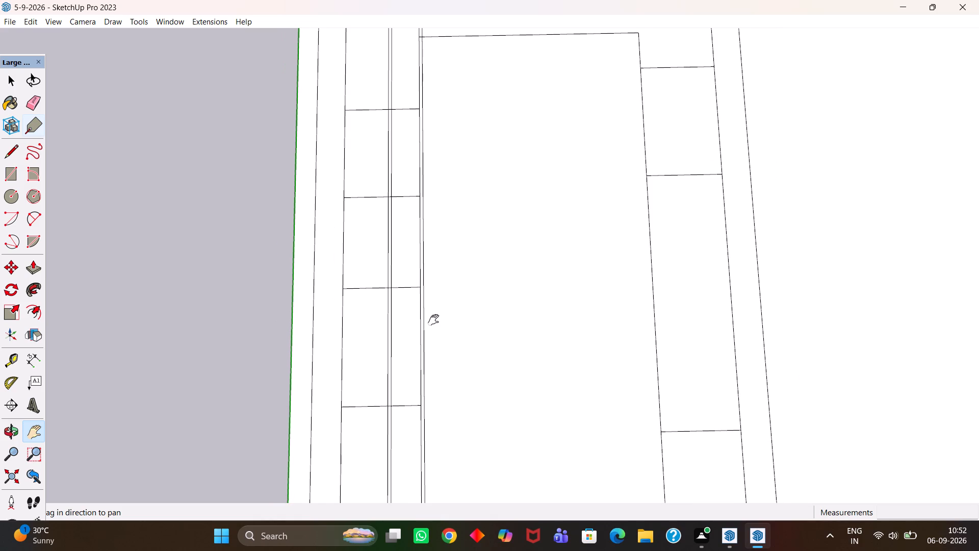
pyautogui.scroll(2, 474, 296)
pyautogui.scroll(-6, 463, 294)
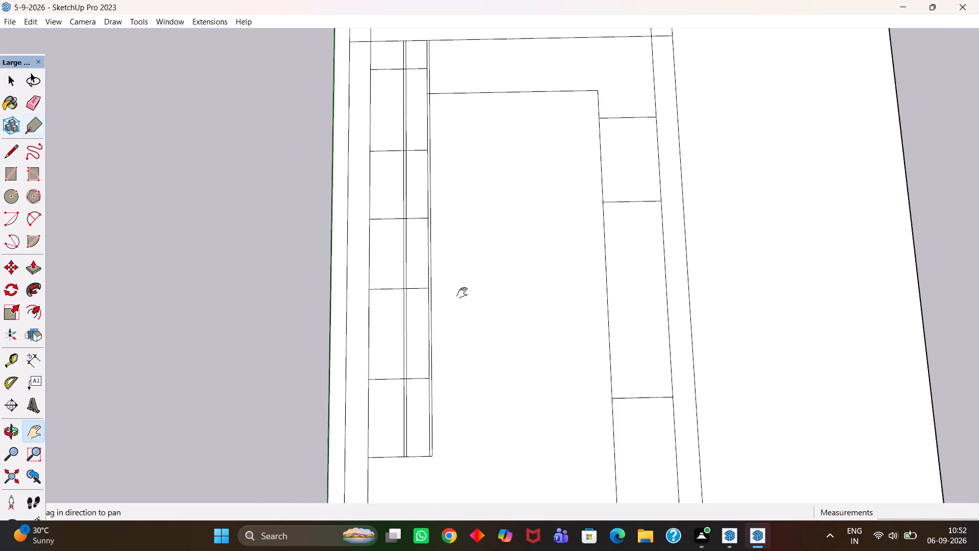
pyautogui.scroll(-4, 462, 293)
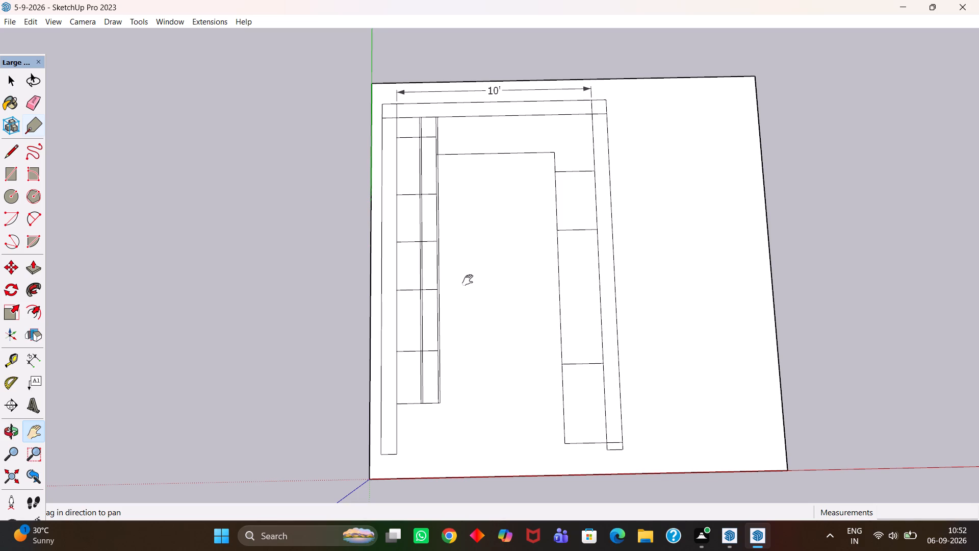
pyautogui.scroll(-1, 468, 280)
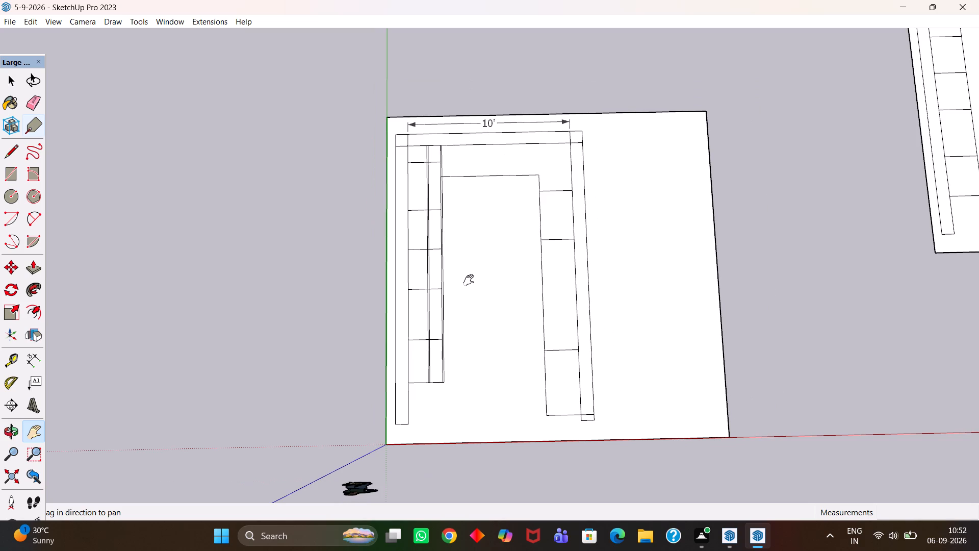
# Place a guide 1'3" inside the right sectioned strip, measured from its wall-side edge.
pyautogui.scroll(-5, 469, 280)
pyautogui.scroll(8, 527, 278)
pyautogui.moveTo(520, 229); pyautogui.dragTo(510, 321)
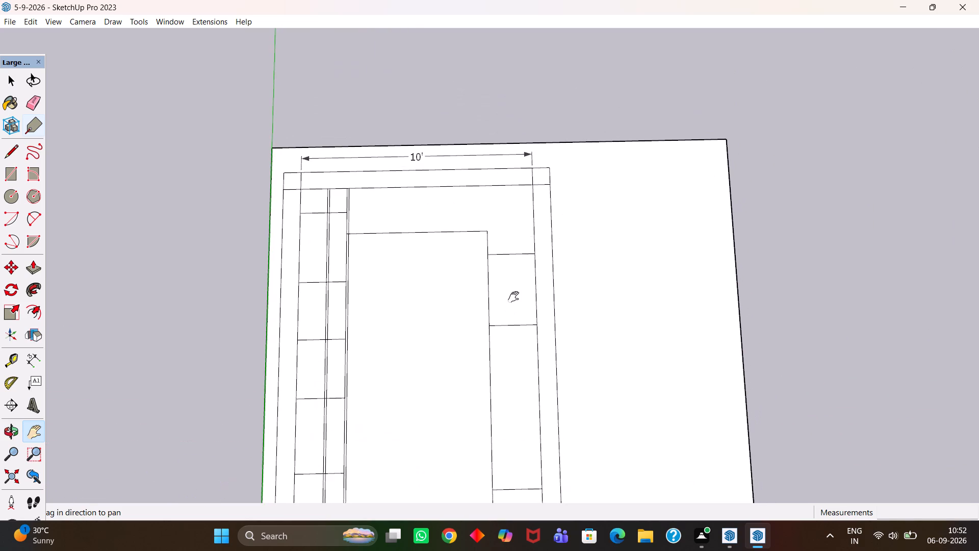
pyautogui.scroll(2, 513, 296)
pyautogui.press('t')
pyautogui.click(538, 292)
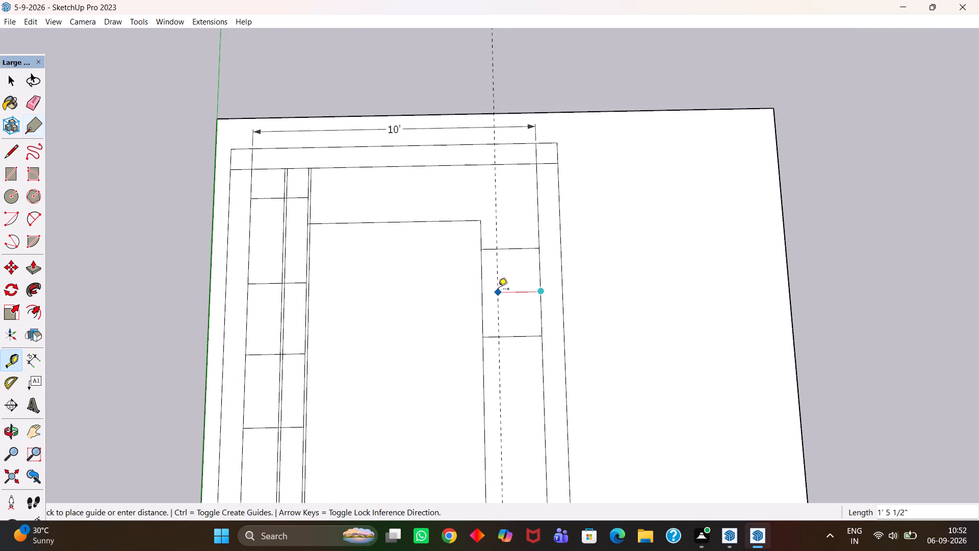
pyautogui.write('1\'3"')
pyautogui.press('Return')
# Place a second guide 1" from the first one in the right sectioned strip, toward the wall side.
pyautogui.scroll(2, 494, 290)
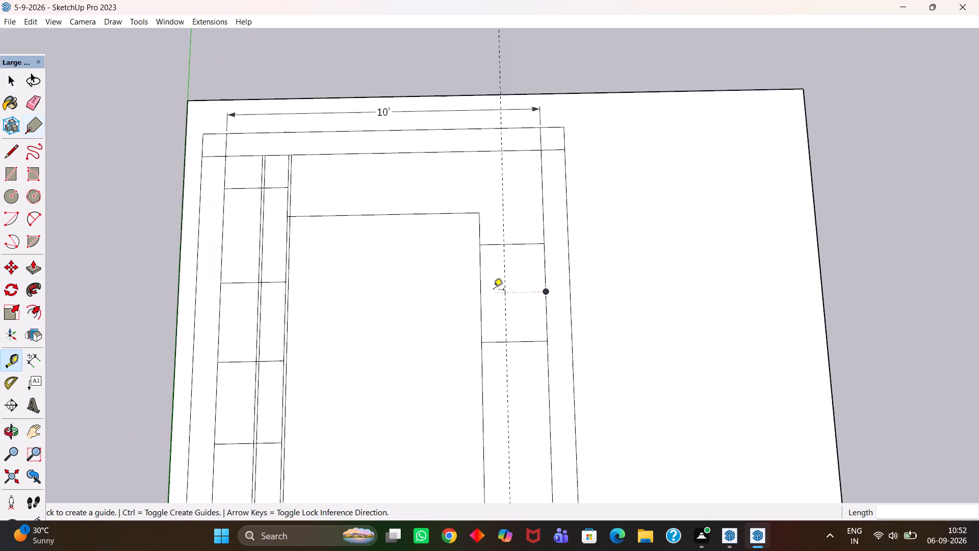
pyautogui.click(504, 294)
pyautogui.press('t')
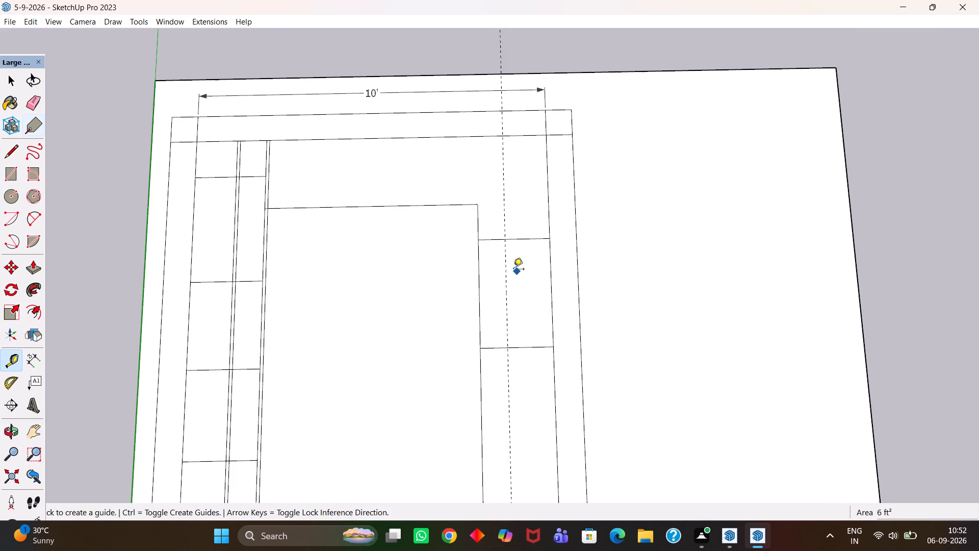
pyautogui.click(507, 269)
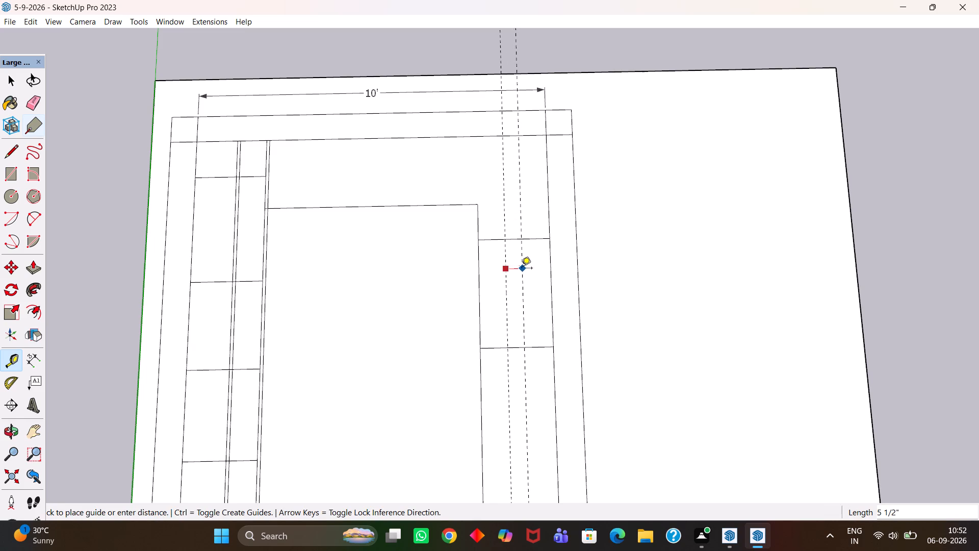
pyautogui.write('1"')
pyautogui.press('Return')
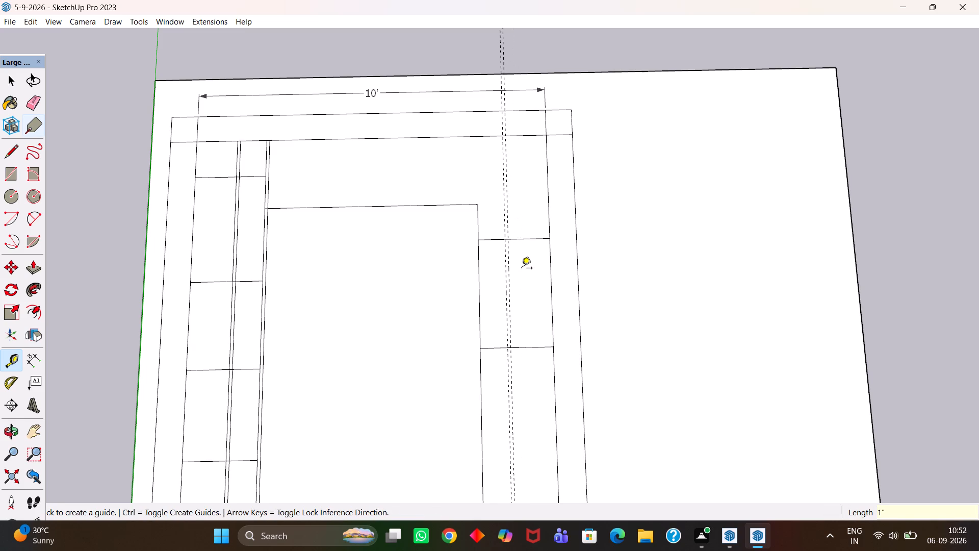
# Draw a rectangle 1" by about 5' 11 1/2" between the guides, from the second section line to the back wall strip.
pyautogui.press('r')
pyautogui.scroll(7, 514, 327)
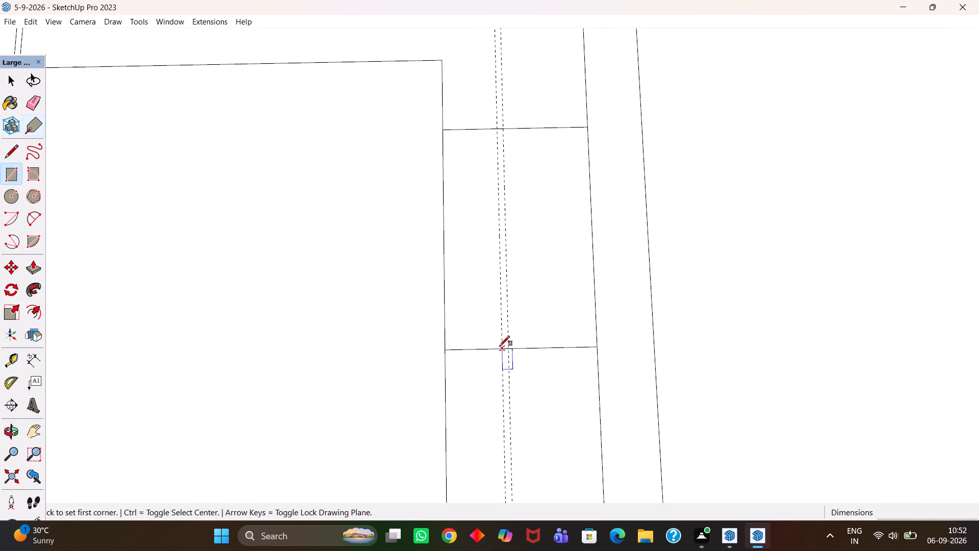
pyautogui.click(505, 349)
pyautogui.scroll(-4, 510, 255)
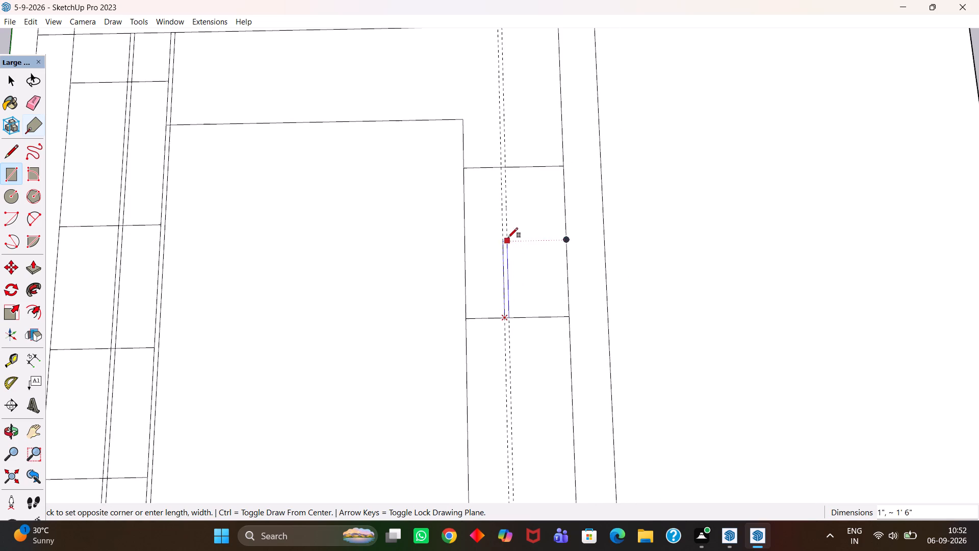
pyautogui.press('h')
pyautogui.moveTo(509, 180); pyautogui.dragTo(509, 379)
pyautogui.moveTo(511, 265); pyautogui.dragTo(511, 318)
pyautogui.press('Escape')
pyautogui.scroll(4, 512, 282)
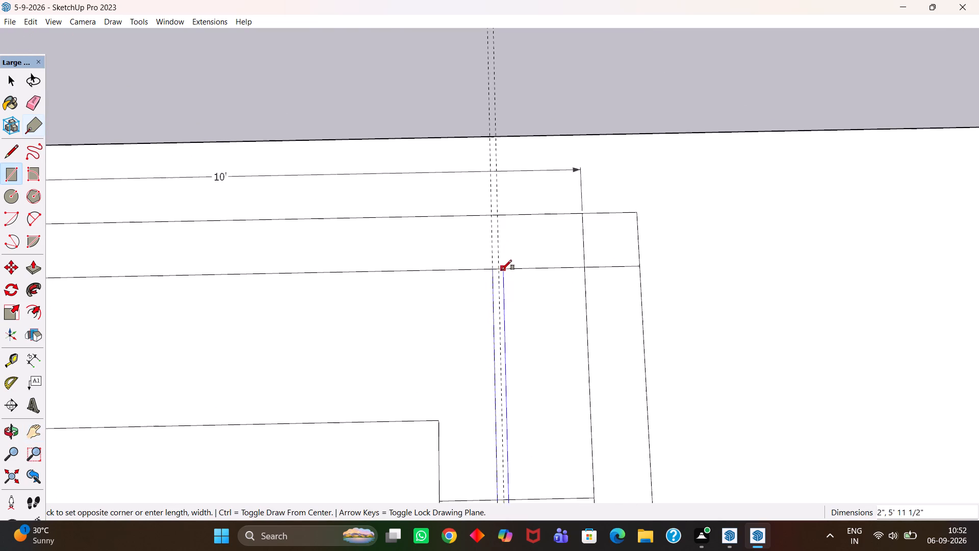
pyautogui.click(500, 268)
# Erase the two dashed guides along the right strip's new 1" divider.
pyautogui.press('e')
pyautogui.scroll(-2, 500, 268)
pyautogui.moveTo(507, 248); pyautogui.dragTo(481, 241)
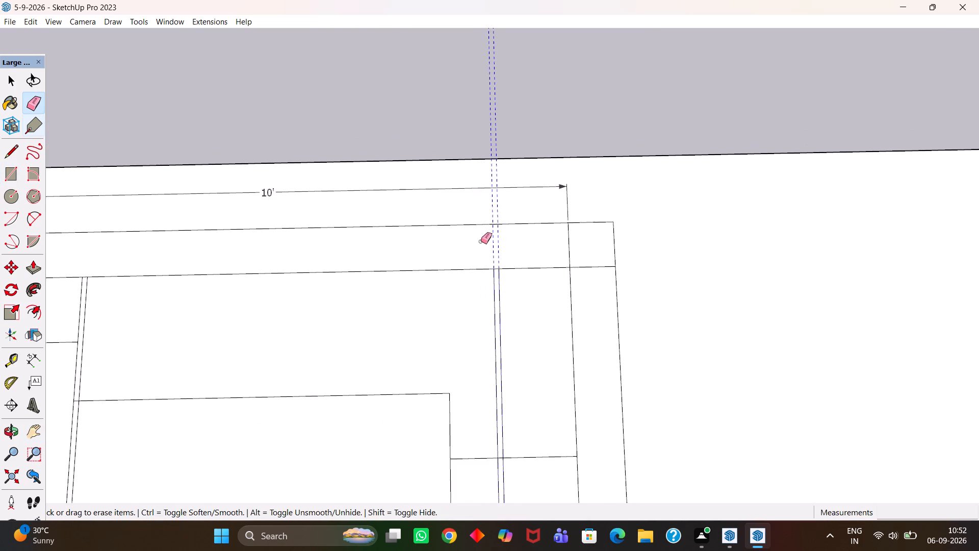
# Examine the floor layout with the 1" dividers in both side strips and the corners at the back.
pyautogui.scroll(-10, 481, 241)
pyautogui.press('h')
pyautogui.scroll(-5, 493, 313)
pyautogui.moveTo(482, 406); pyautogui.dragTo(515, 238)
pyautogui.scroll(-2, 496, 247)
pyautogui.scroll(3, 493, 249)
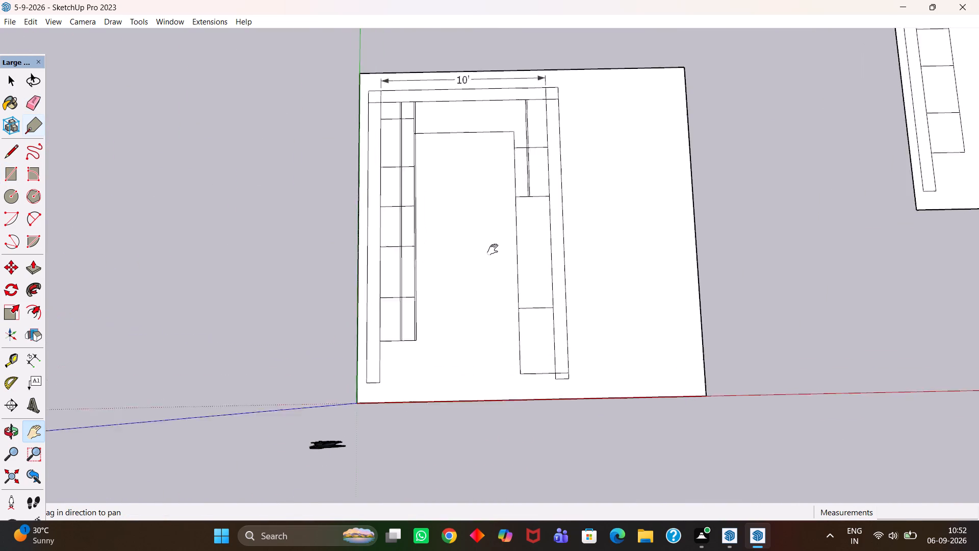
pyautogui.scroll(6, 493, 249)
pyautogui.scroll(-5, 493, 249)
pyautogui.scroll(1, 488, 275)
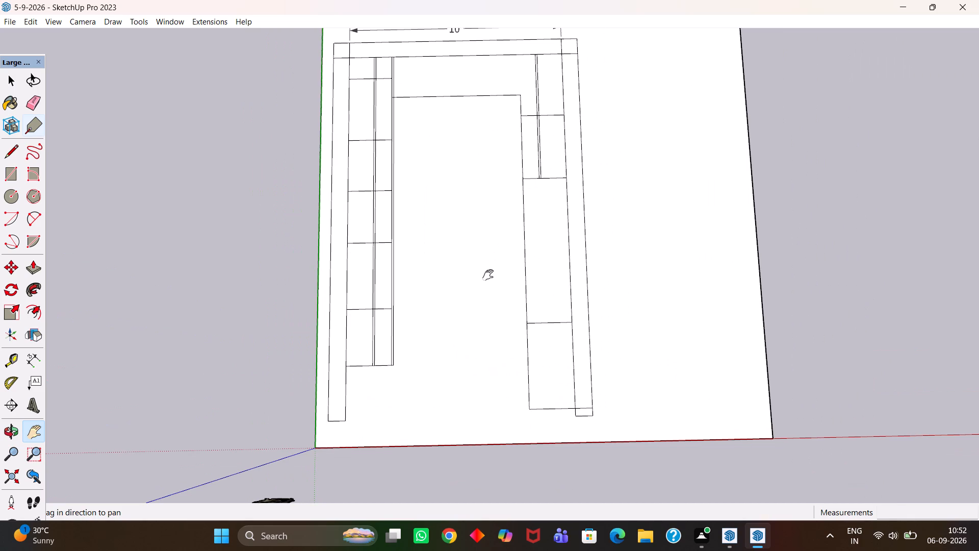
pyautogui.scroll(-2, 488, 275)
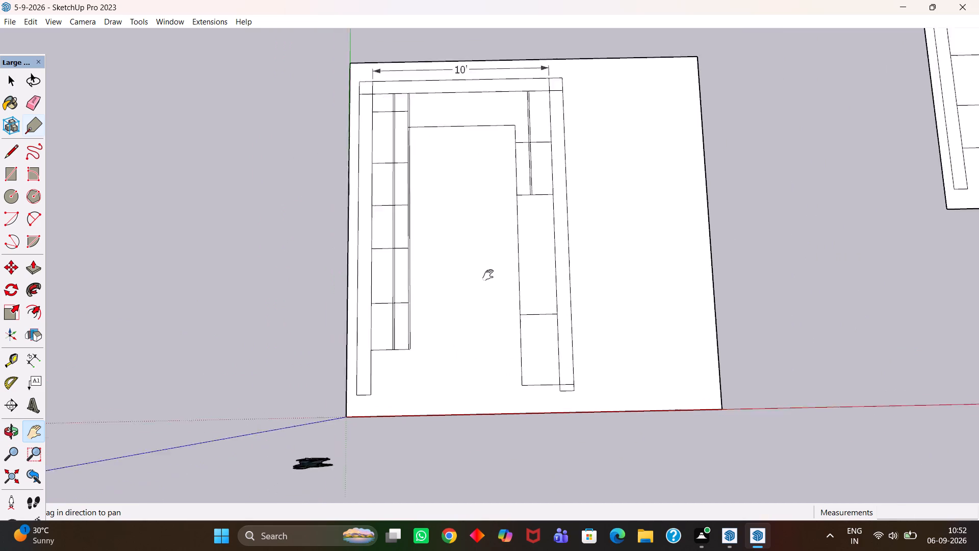
pyautogui.scroll(-2, 488, 275)
pyautogui.moveTo(492, 214); pyautogui.dragTo(503, 266)
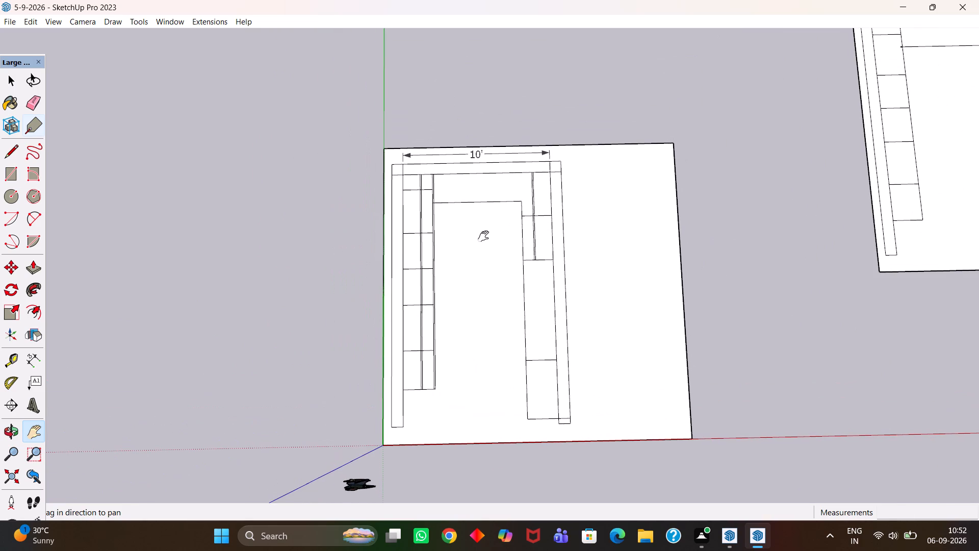
pyautogui.scroll(4, 483, 236)
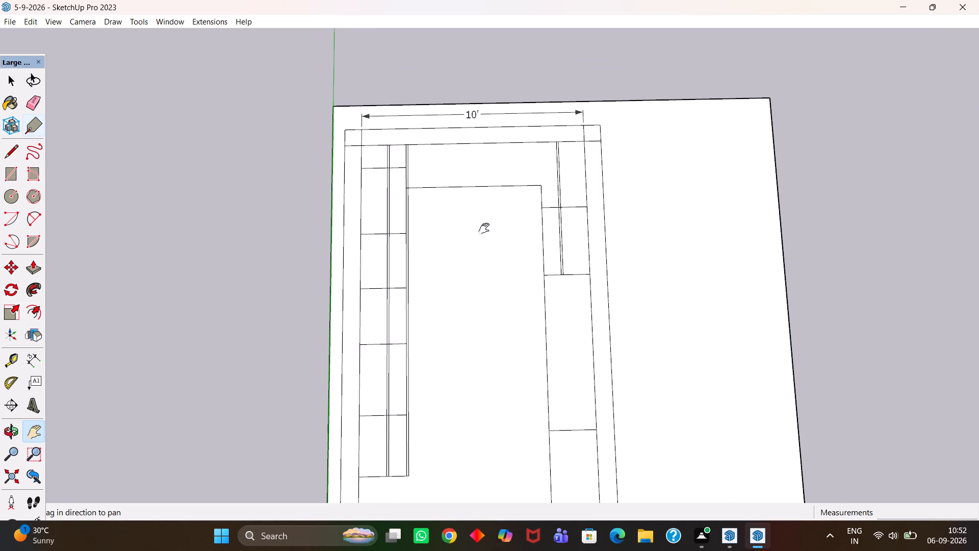
pyautogui.scroll(2, 484, 229)
pyautogui.scroll(-2, 484, 229)
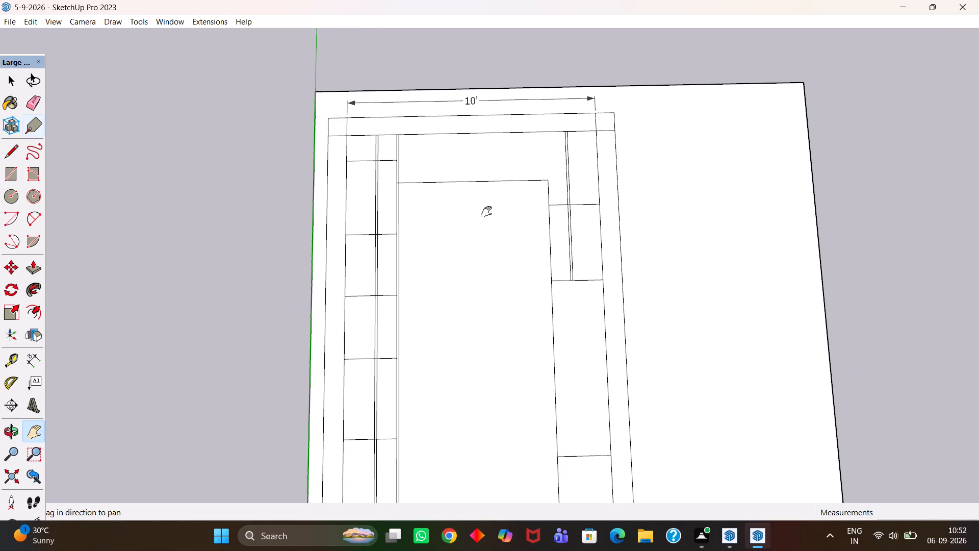
pyautogui.moveTo(487, 212); pyautogui.dragTo(509, 265)
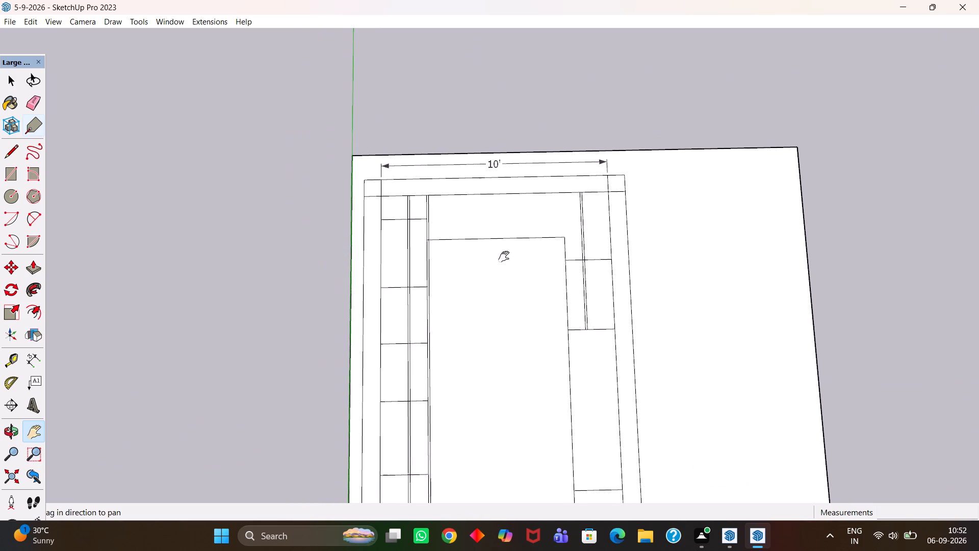
pyautogui.moveTo(493, 240); pyautogui.dragTo(497, 286)
pyautogui.scroll(3, 512, 281)
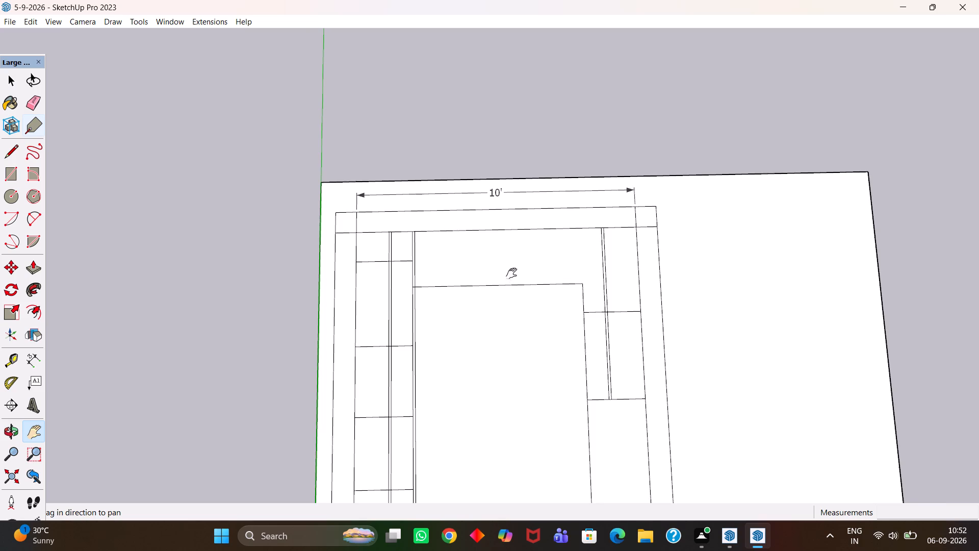
# Erase the front line, strip edge and section line pieces crossing the back-left corner beyond the divider.
pyautogui.press('e')
pyautogui.scroll(2, 396, 269)
pyautogui.click(407, 266)
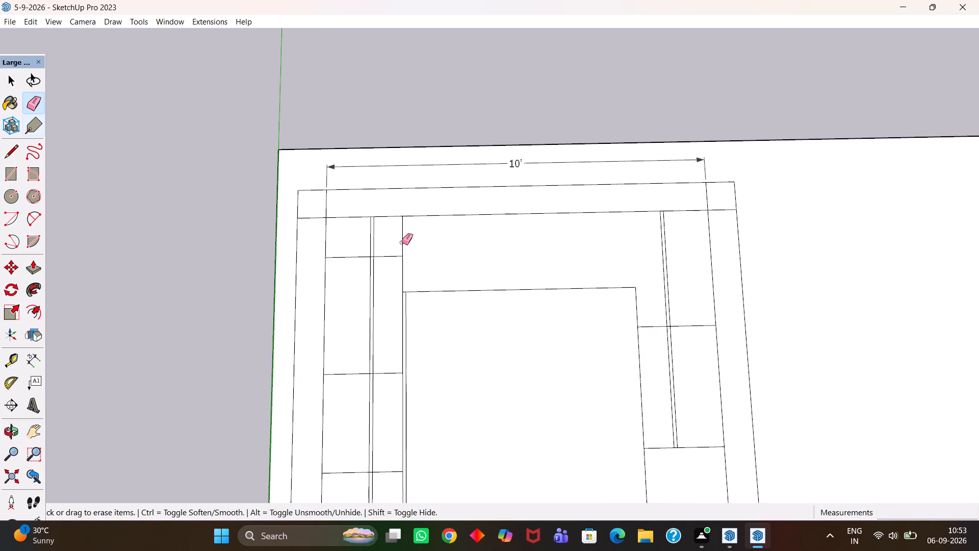
pyautogui.click(384, 257)
pyautogui.moveTo(396, 249); pyautogui.dragTo(404, 254)
# Place guides along the inner edges of the left and right 2' strips, extending through the back wall strip.
pyautogui.press('t')
pyautogui.scroll(3, 403, 330)
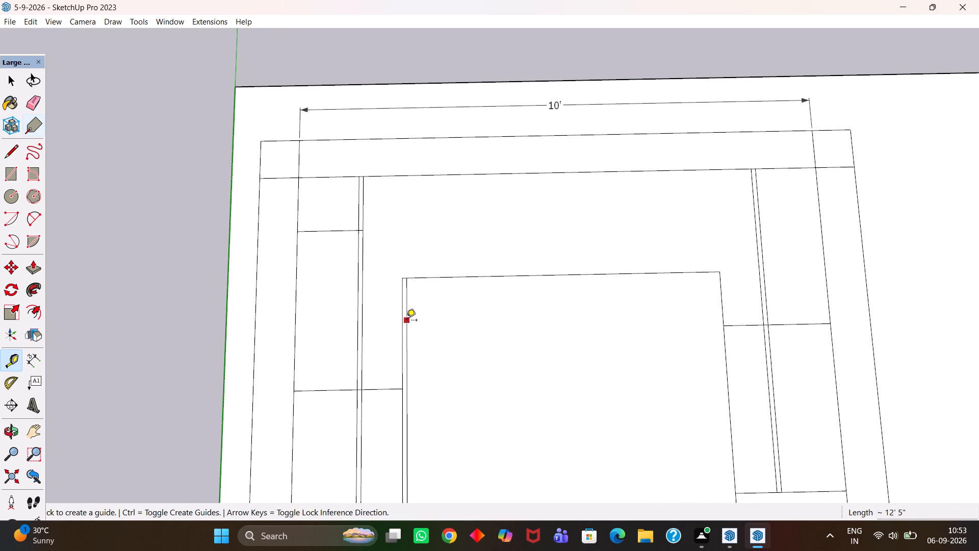
pyautogui.scroll(4, 406, 321)
pyautogui.doubleClick(400, 318)
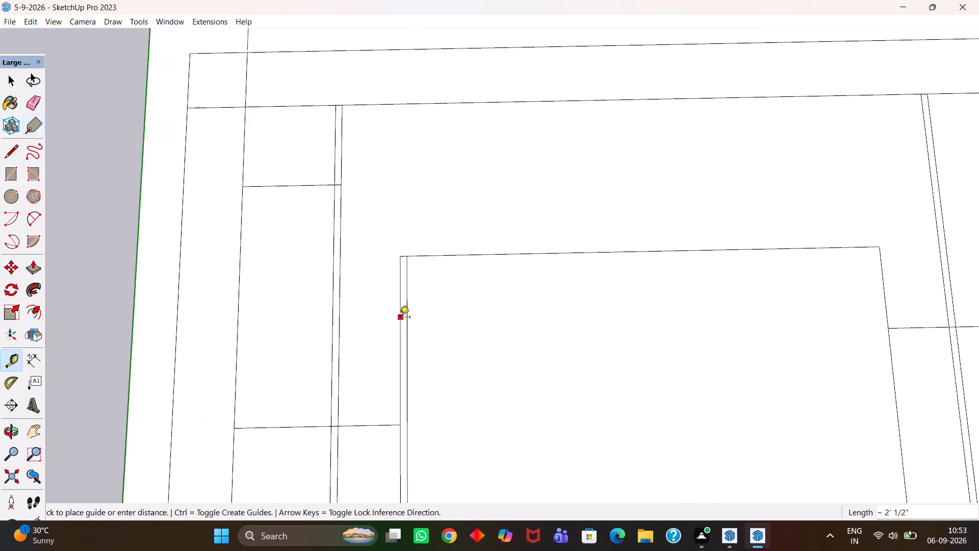
pyautogui.scroll(-6, 398, 317)
pyautogui.scroll(4, 668, 338)
pyautogui.doubleClick(681, 329)
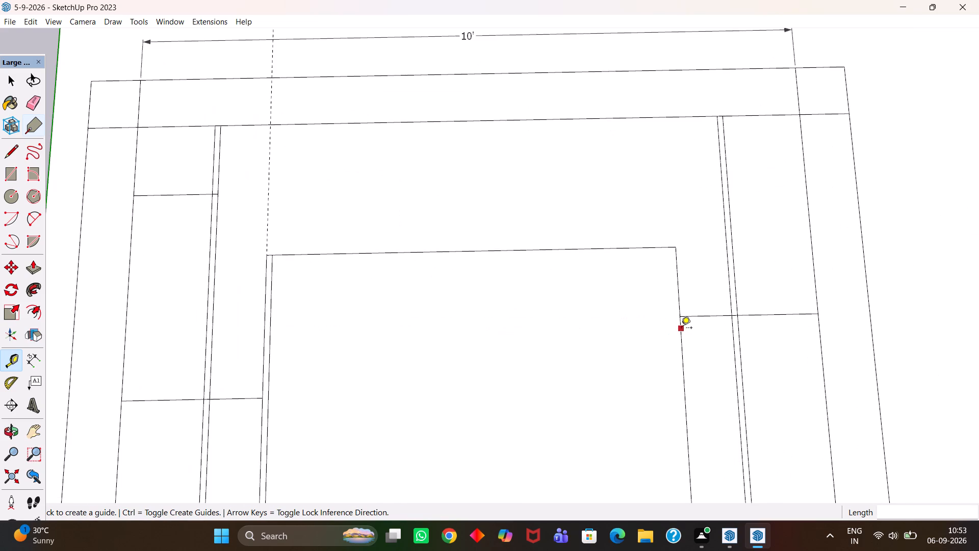
# Draw a 9" deep rectangle across the back wall strip between the two guides.
pyautogui.press('h')
pyautogui.moveTo(526, 230); pyautogui.dragTo(534, 355)
pyautogui.scroll(2, 346, 254)
pyautogui.press('r')
pyautogui.click(265, 244)
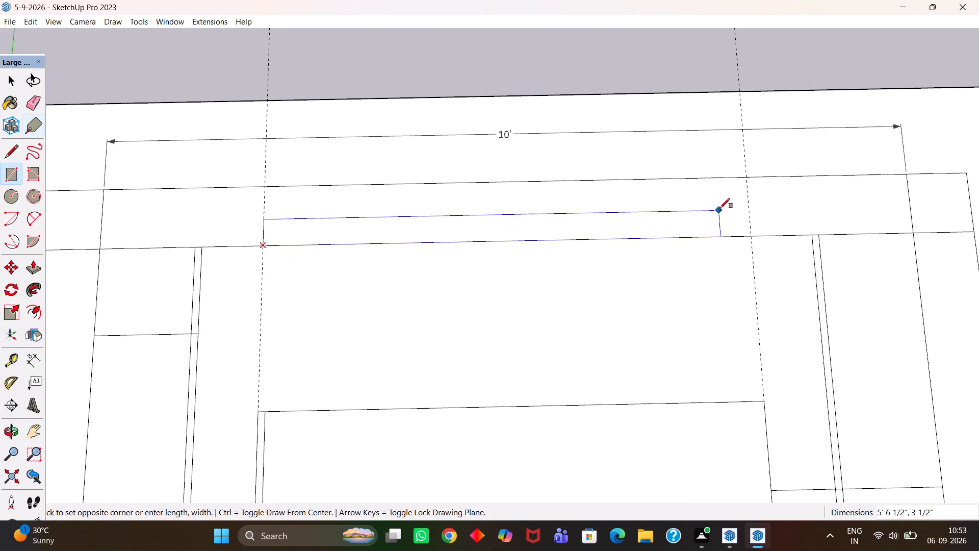
pyautogui.click(748, 178)
# Measure the depth of the back wall strip.
pyautogui.press('t')
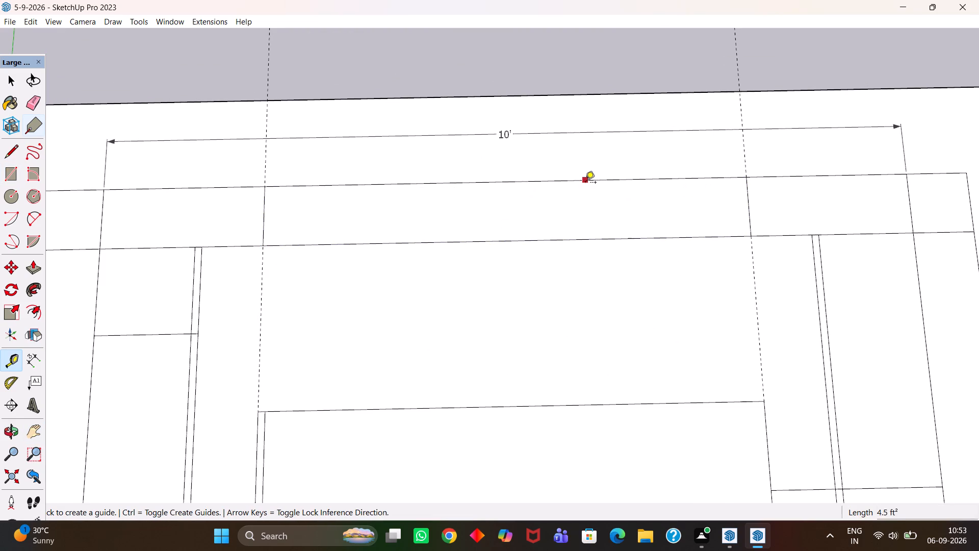
pyautogui.click(581, 178)
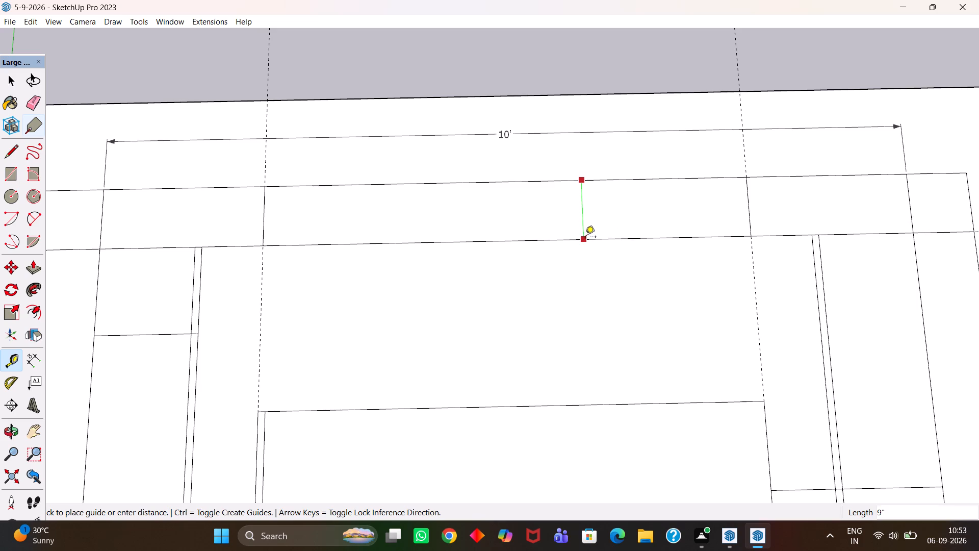
pyautogui.press('space')
# Erase the two guides extending from the side strips' inner edges through the back wall strip.
pyautogui.scroll(-12, 581, 229)
pyautogui.press('e')
pyautogui.moveTo(462, 112); pyautogui.dragTo(421, 125)
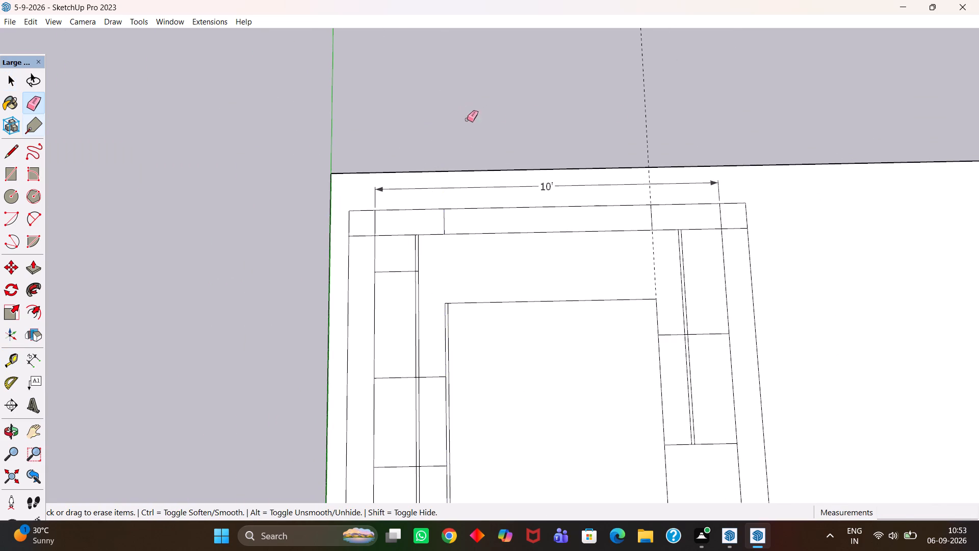
pyautogui.moveTo(658, 117); pyautogui.dragTo(634, 127)
pyautogui.scroll(-6, 555, 139)
pyautogui.press('h')
pyautogui.scroll(6, 524, 240)
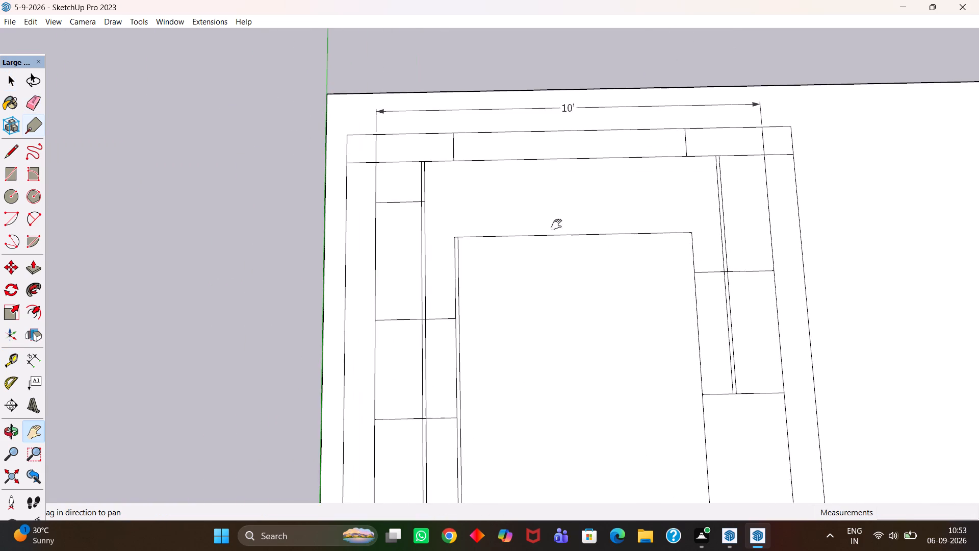
pyautogui.moveTo(581, 216); pyautogui.dragTo(514, 245)
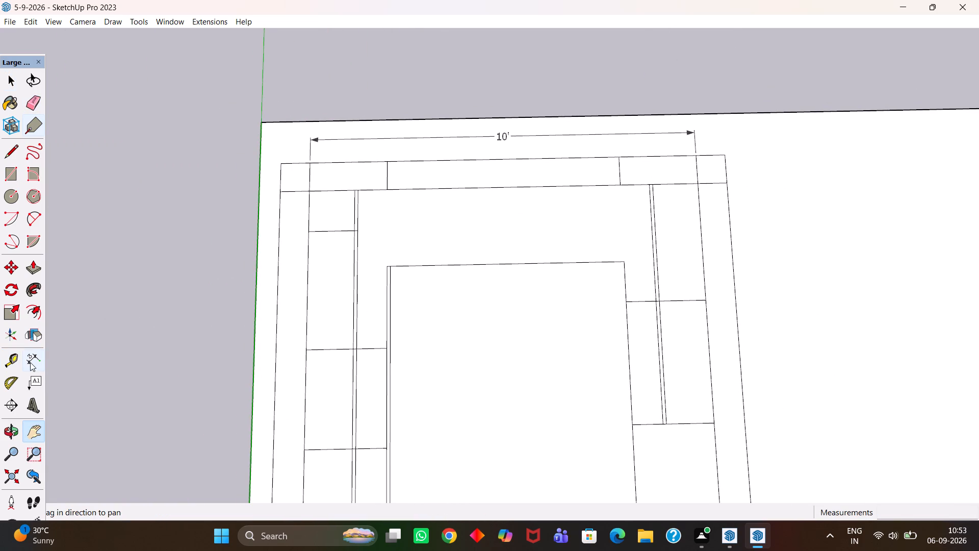
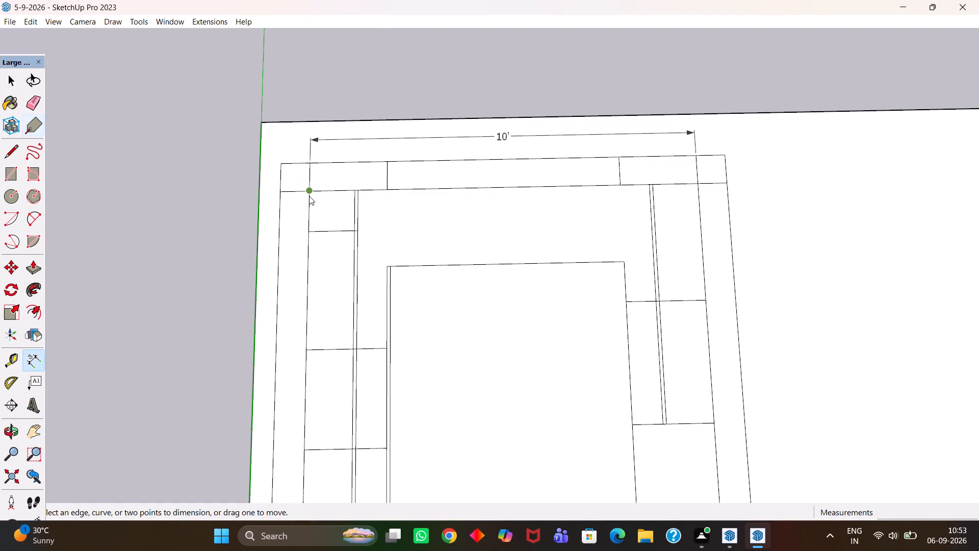
# Move the complete floor plan, including its 10' dimension, from the axes origin to a spot farther inward on the ground plane.
pyautogui.press('h')
pyautogui.scroll(-3, 406, 237)
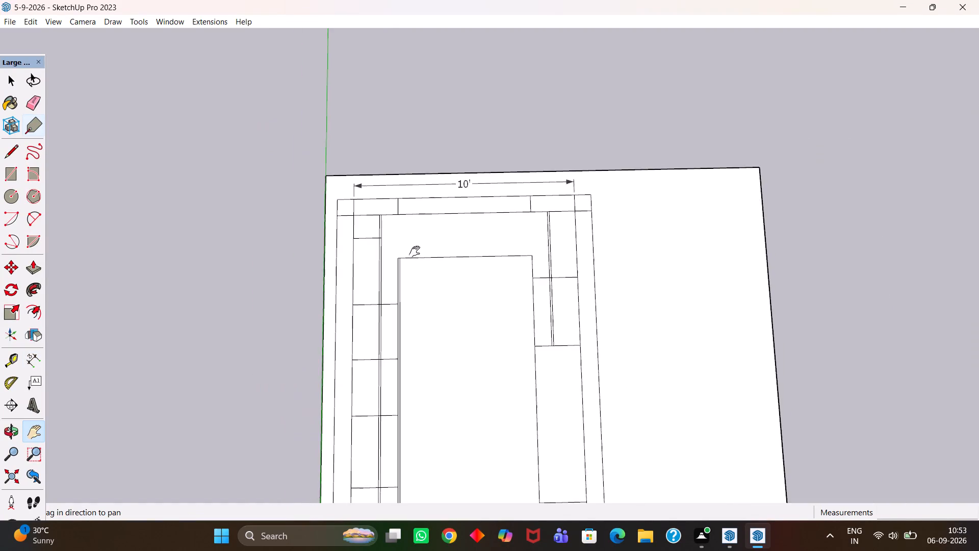
pyautogui.scroll(-14, 415, 252)
pyautogui.moveTo(472, 329); pyautogui.dragTo(470, 359, button='middle')
pyautogui.scroll(4, 473, 363)
pyautogui.press('space')
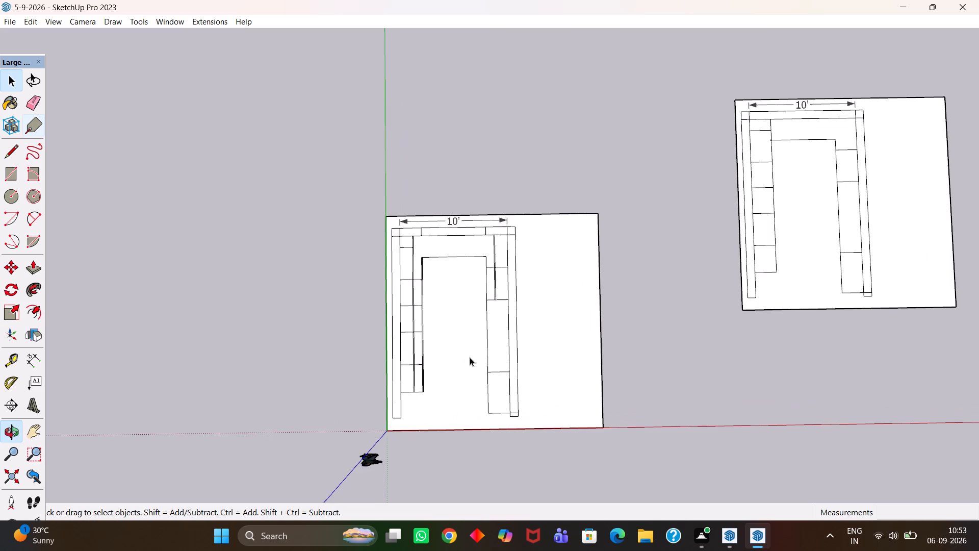
pyautogui.moveTo(670, 159); pyautogui.dragTo(309, 450)
pyautogui.press('m')
pyautogui.scroll(3, 397, 455)
pyautogui.click(373, 433)
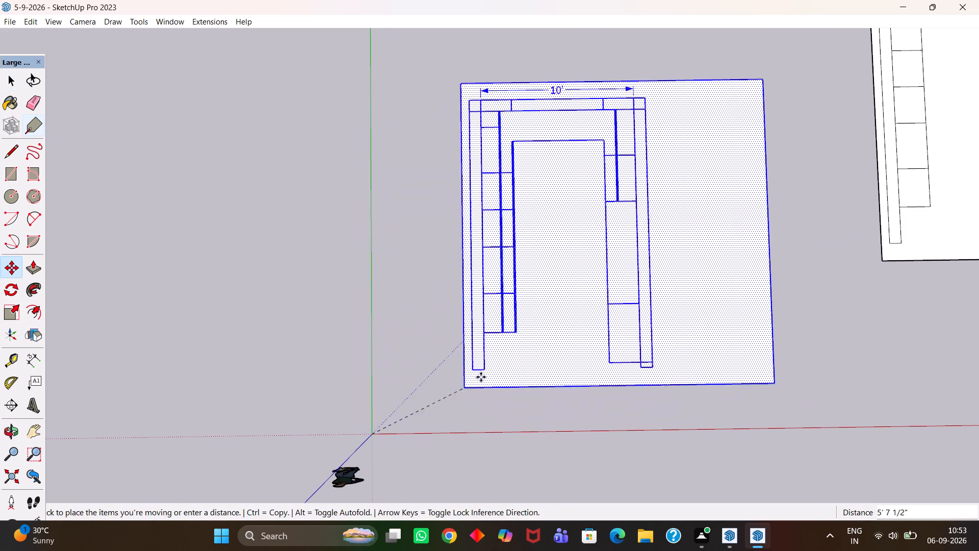
pyautogui.click(503, 343)
pyautogui.press('space')
# Move the left edge of the floor face outward by 8' 6", widening the floor beside the left wall strip.
pyautogui.scroll(2, 512, 339)
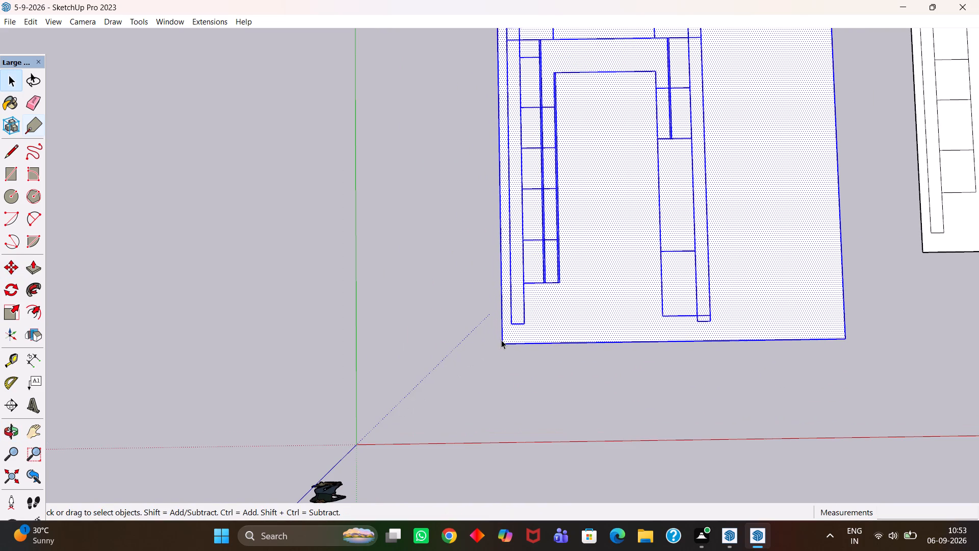
pyautogui.click(501, 340)
pyautogui.press('m')
pyautogui.click(498, 345)
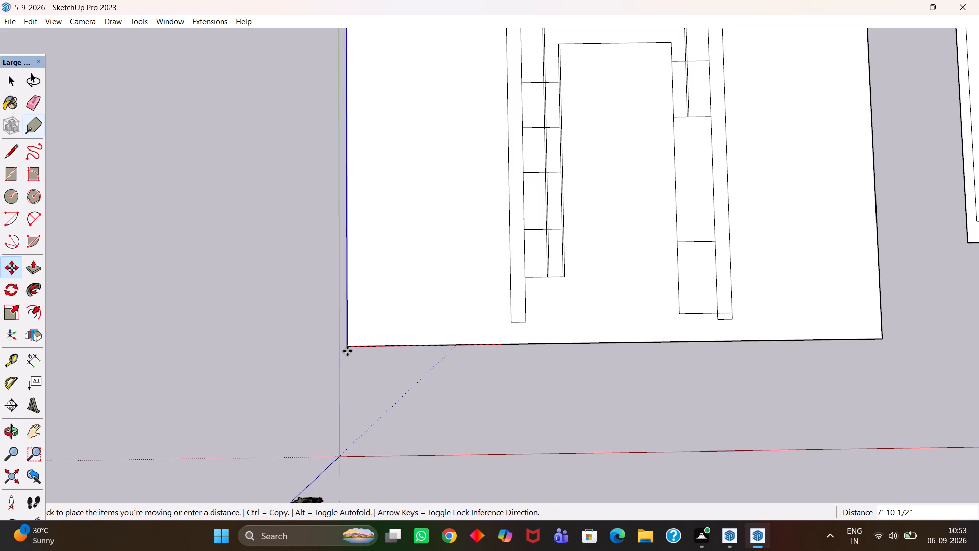
pyautogui.click(338, 344)
pyautogui.press('space')
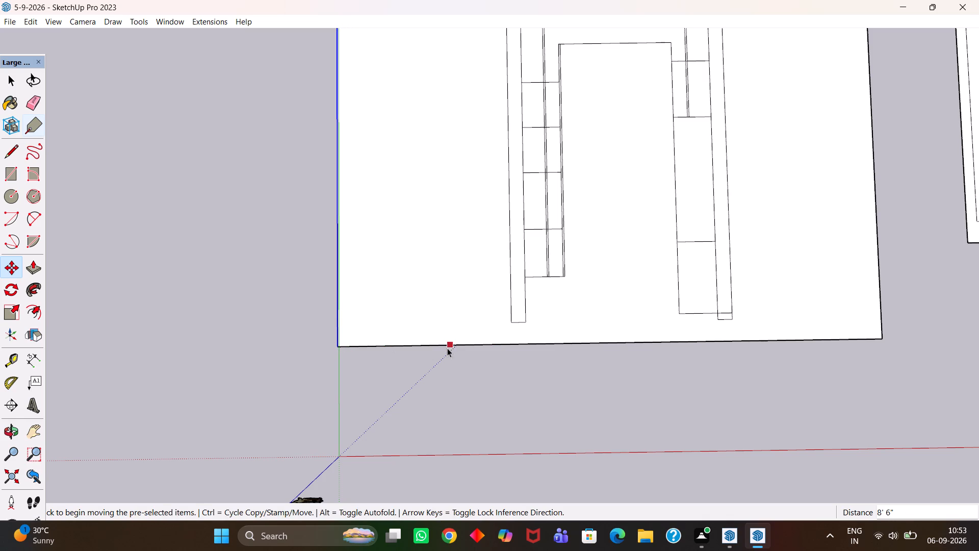
# Move the front edge of the floor face outward by 5' 6 1/2", close to the red axis.
pyautogui.click(443, 344)
pyautogui.press('m')
pyautogui.click(443, 344)
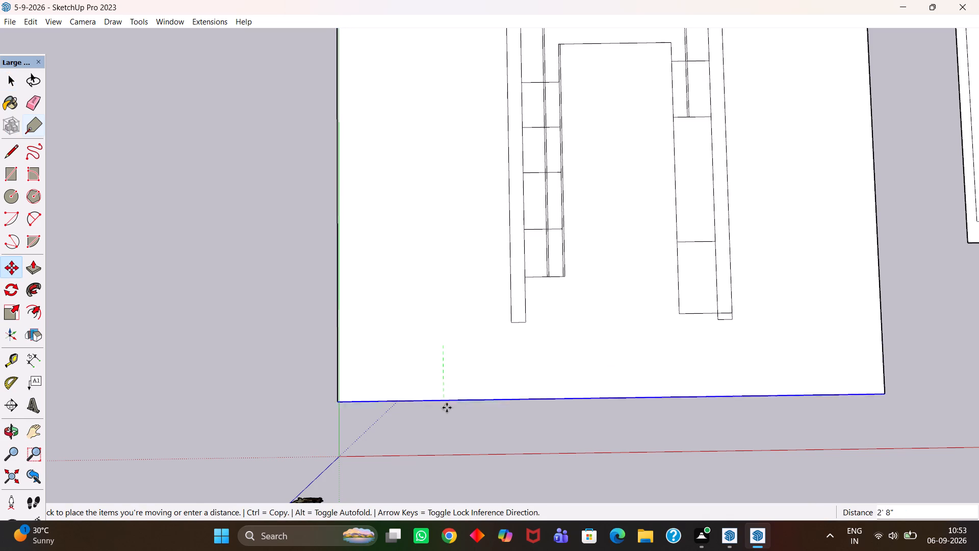
pyautogui.click(449, 454)
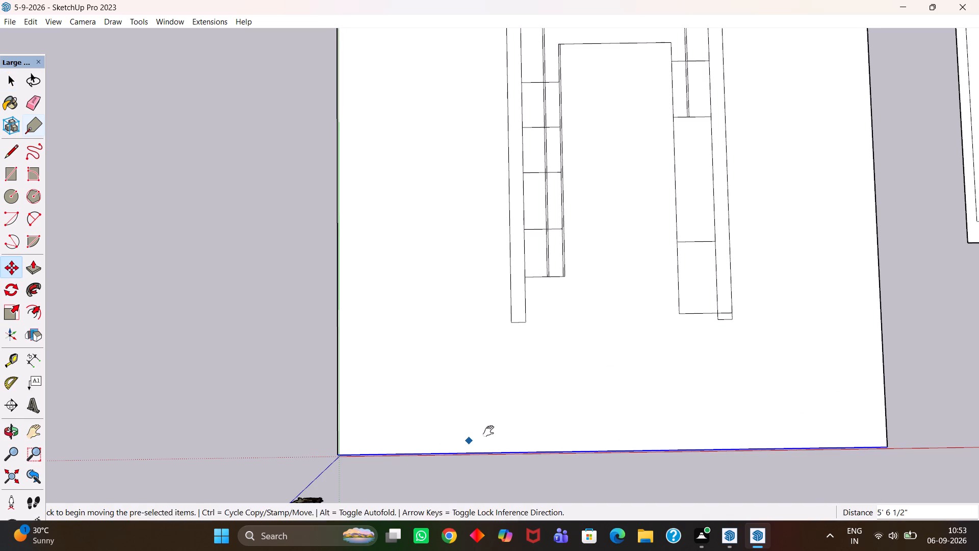
# Move the back edge of the floor face outward, leaving generous free floor behind the back wall strip.
pyautogui.press('h')
pyautogui.moveTo(592, 312); pyautogui.dragTo(459, 463)
pyautogui.press('space')
pyautogui.scroll(2, 444, 141)
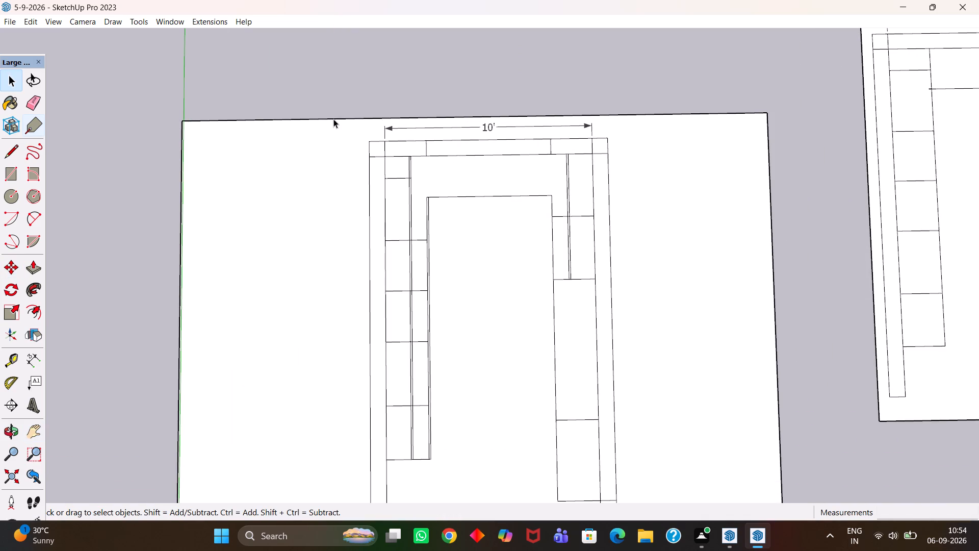
pyautogui.click(332, 117)
pyautogui.press('m')
pyautogui.click(331, 116)
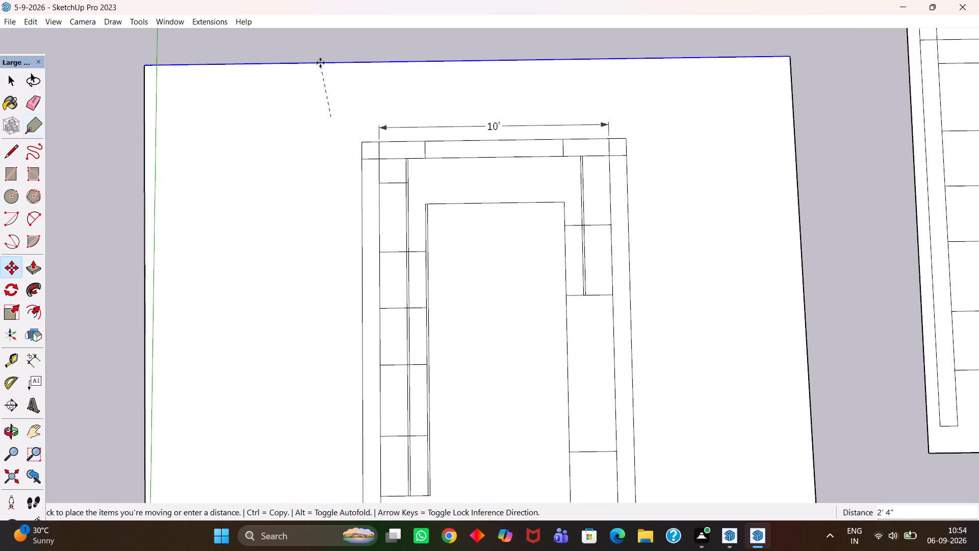
pyautogui.press('h')
pyautogui.scroll(-3, 330, 55)
pyautogui.moveTo(330, 55); pyautogui.dragTo(346, 216)
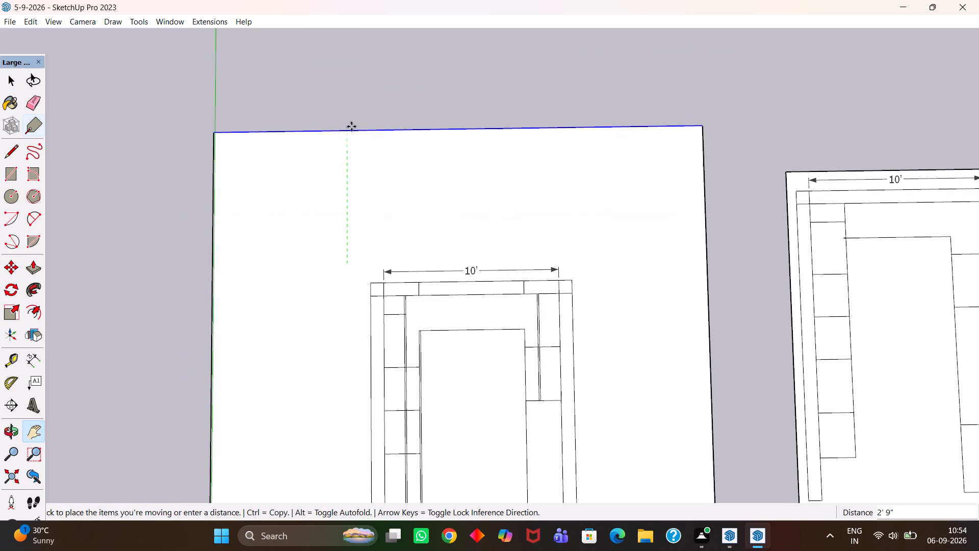
pyautogui.press('Escape')
pyautogui.click(352, 91)
# Move the right edge of the floor face outward along the red axis, toward the copy of the plan.
pyautogui.press('h')
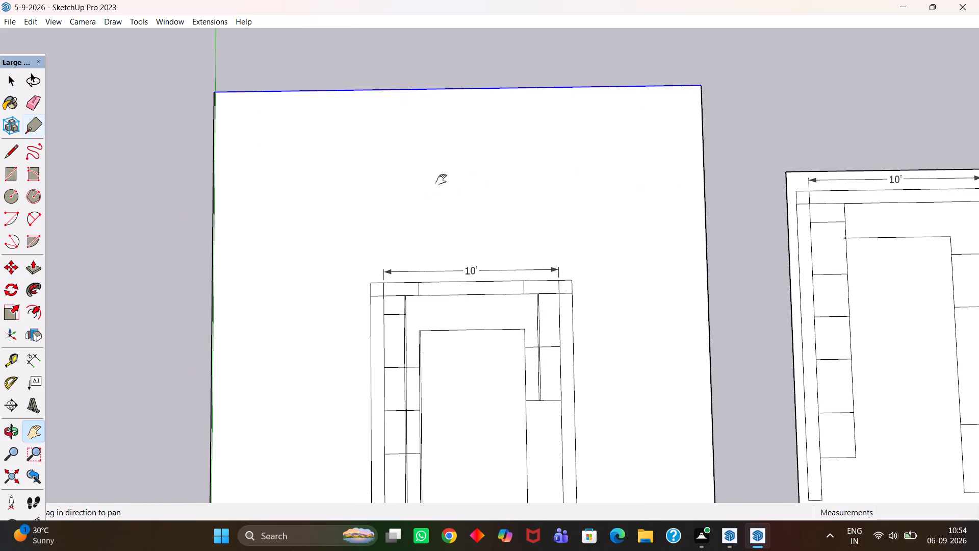
pyautogui.moveTo(511, 216); pyautogui.dragTo(393, 128)
pyautogui.scroll(-4, 491, 233)
pyautogui.moveTo(499, 290); pyautogui.dragTo(495, 170)
pyautogui.scroll(3, 533, 304)
pyautogui.press('space')
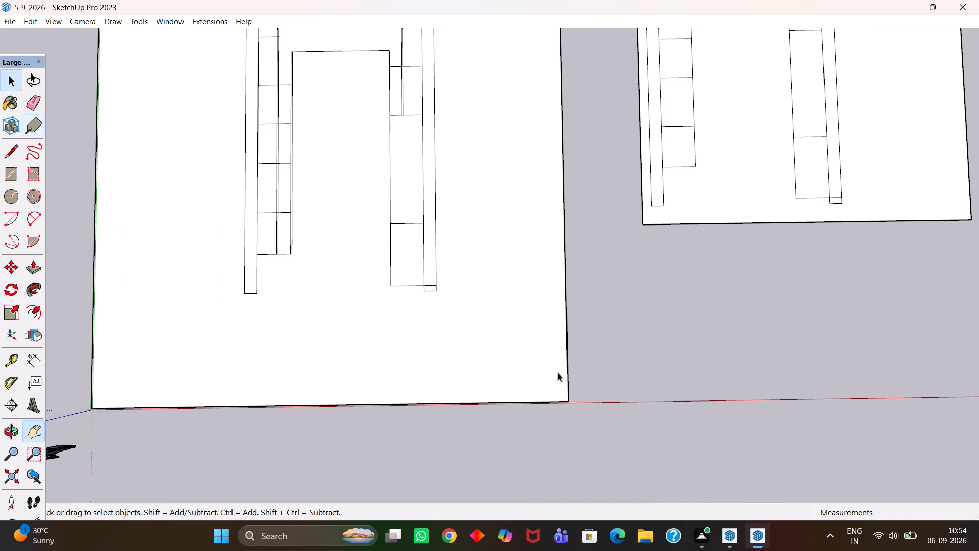
pyautogui.click(568, 394)
pyautogui.scroll(2, 568, 394)
pyautogui.press('m')
pyautogui.click(568, 398)
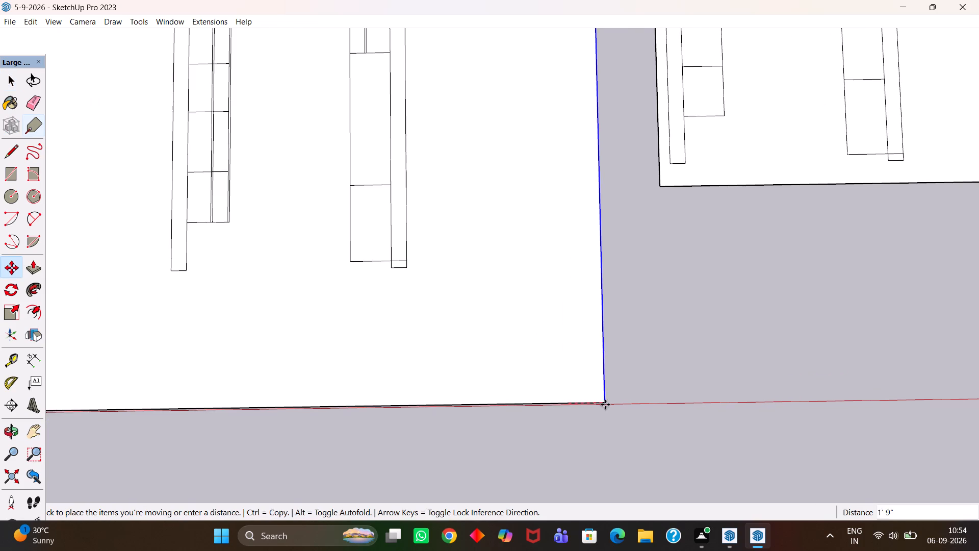
pyautogui.click(654, 408)
# Dimension the width of the left wall strip at its front end, placing the dimension inside the strip.
pyautogui.press('h')
pyautogui.scroll(-4, 503, 334)
pyautogui.moveTo(399, 207); pyautogui.dragTo(547, 347)
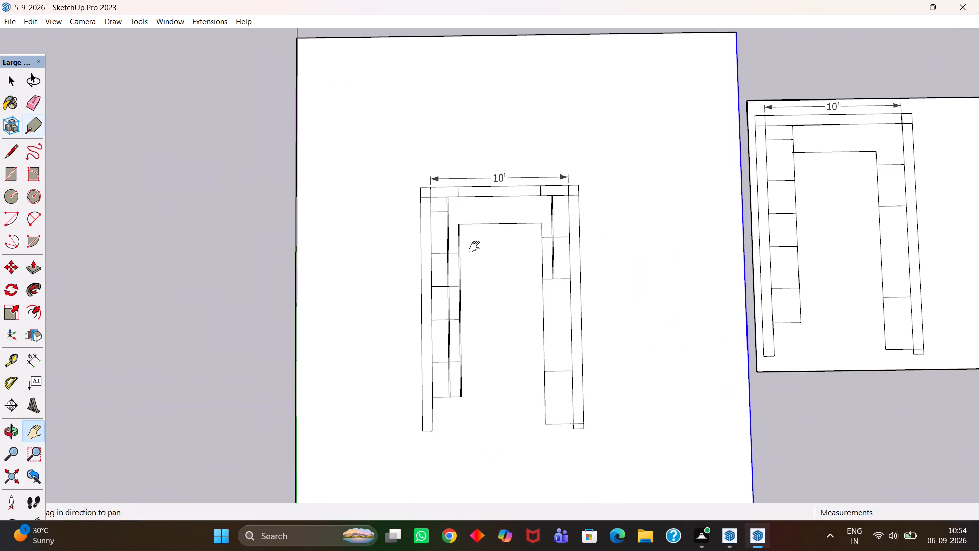
pyautogui.scroll(8, 474, 246)
pyautogui.scroll(-4, 503, 251)
pyautogui.moveTo(505, 252); pyautogui.dragTo(501, 265, button='middle')
pyautogui.scroll(5, 501, 265)
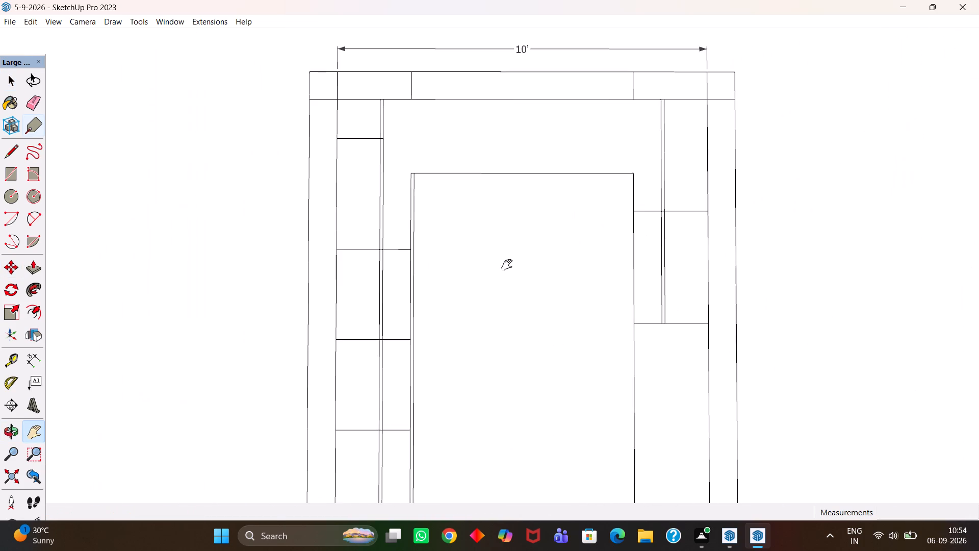
pyautogui.scroll(-2, 507, 265)
pyautogui.moveTo(507, 265); pyautogui.dragTo(456, 204)
pyautogui.moveTo(460, 168); pyautogui.dragTo(461, 253)
pyautogui.scroll(4, 461, 232)
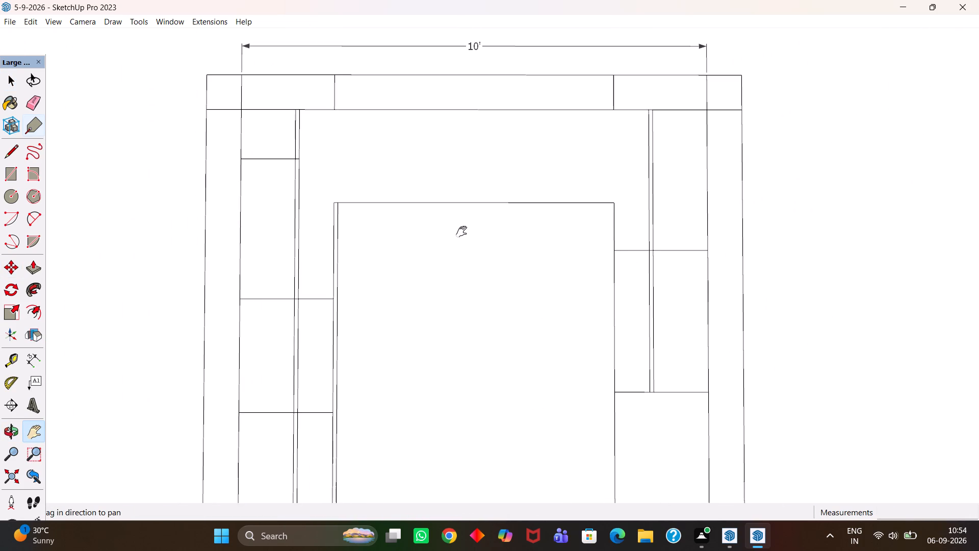
pyautogui.scroll(-8, 461, 232)
pyautogui.moveTo(411, 260); pyautogui.dragTo(404, 234, button='middle')
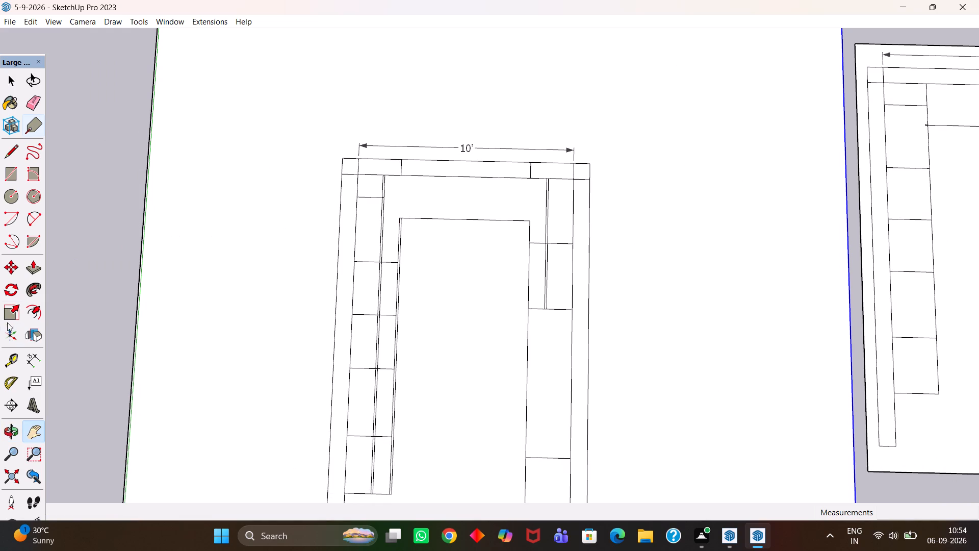
pyautogui.click(32, 358)
pyautogui.scroll(2, 402, 240)
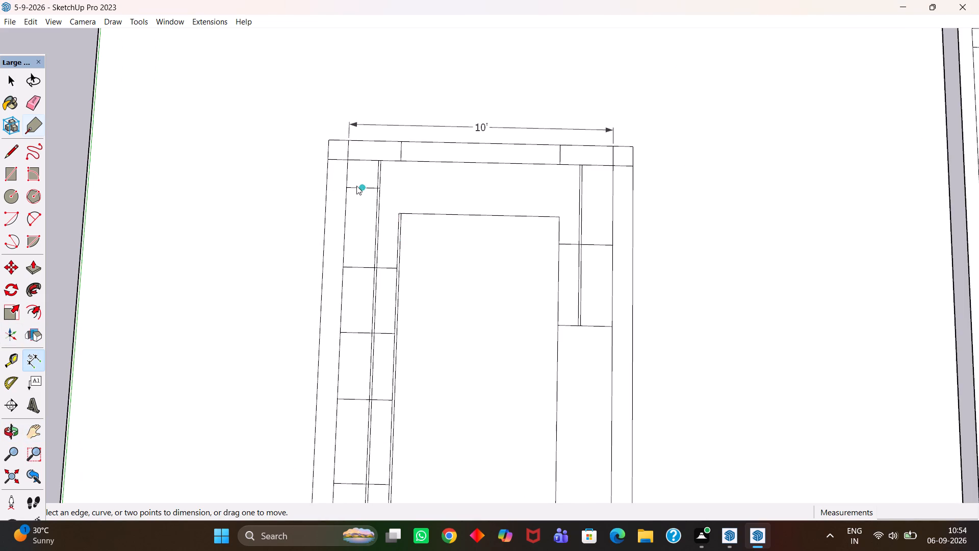
pyautogui.scroll(-8, 347, 184)
pyautogui.scroll(5, 329, 340)
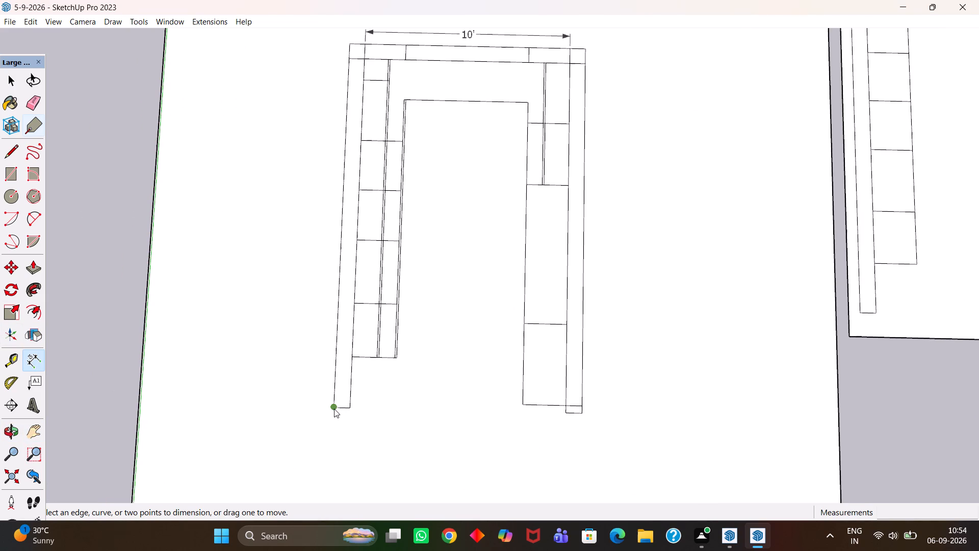
pyautogui.click(334, 409)
pyautogui.click(349, 410)
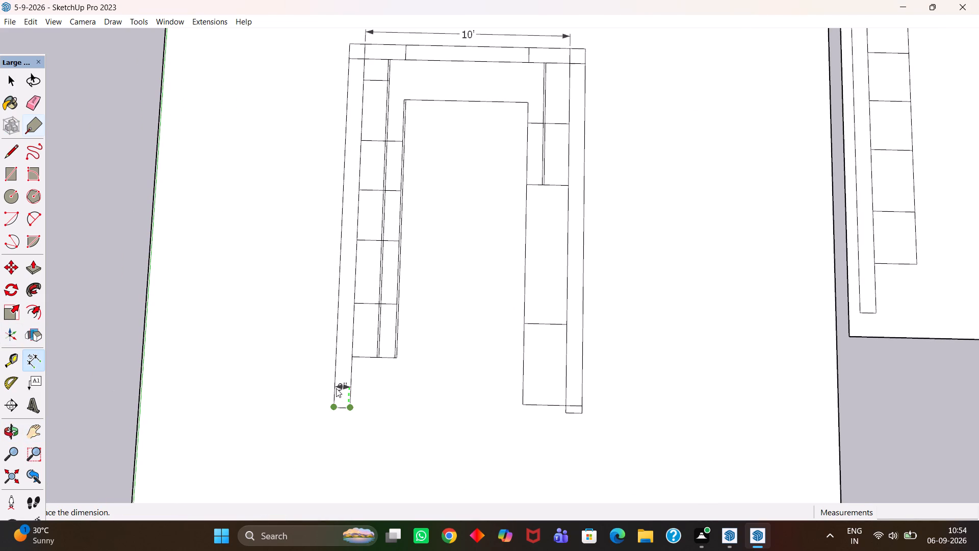
pyautogui.click(336, 387)
# Dimension the width of the left sectioned strip at its front end, excluding the 1" front, with the dimension placed below it.
pyautogui.scroll(3, 354, 370)
pyautogui.click(355, 354)
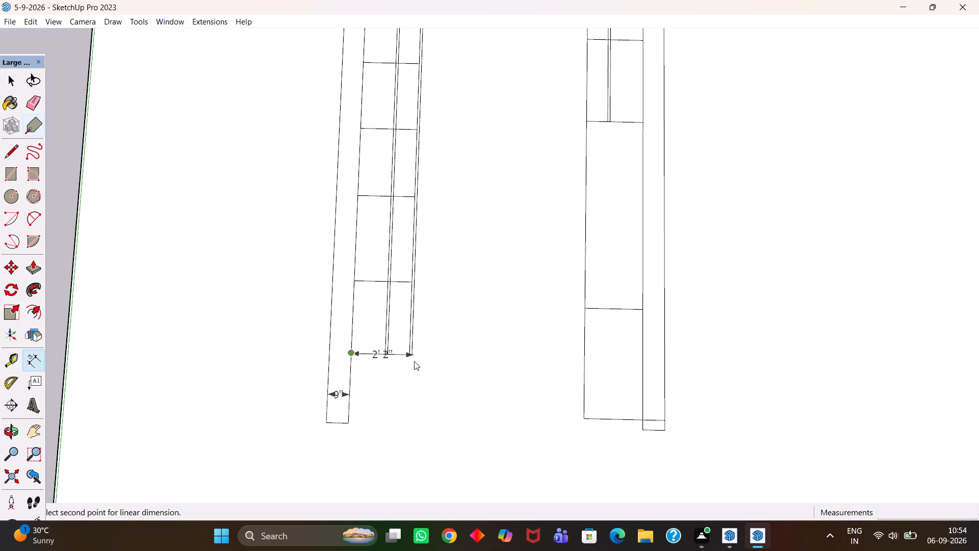
pyautogui.scroll(3, 411, 353)
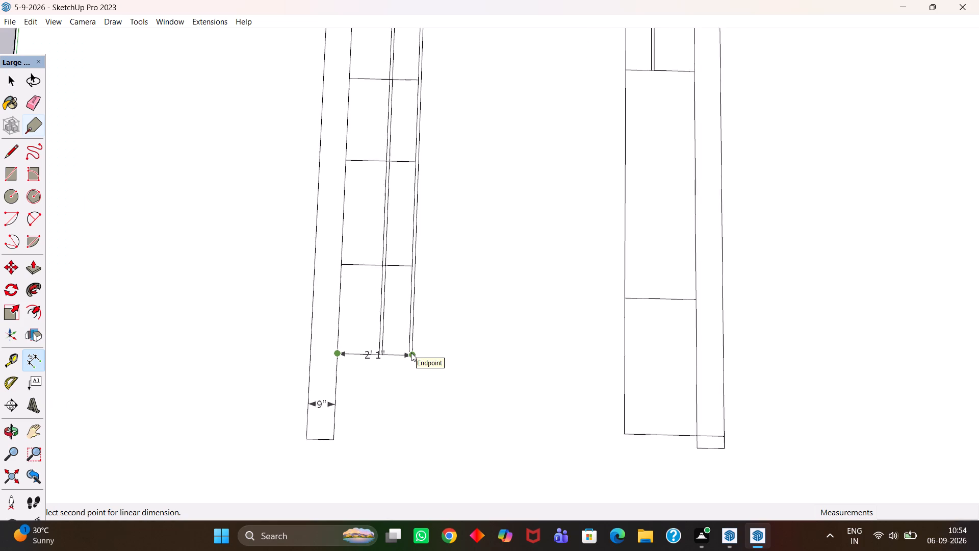
pyautogui.scroll(7, 410, 352)
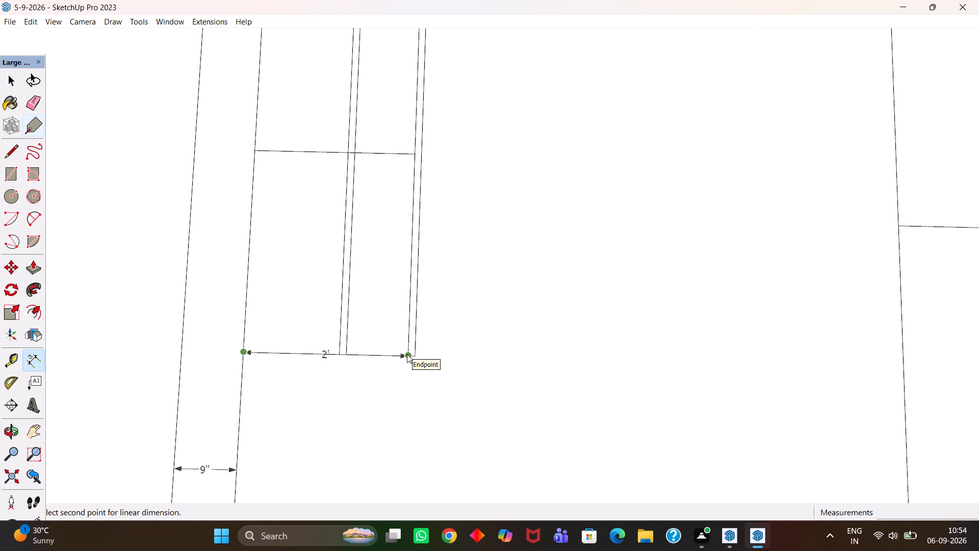
pyautogui.click(407, 354)
pyautogui.click(403, 400)
# Dimension the lengths of the first three sections of the left strip from its front end, aligning the dimensions on its inner side.
pyautogui.click(417, 359)
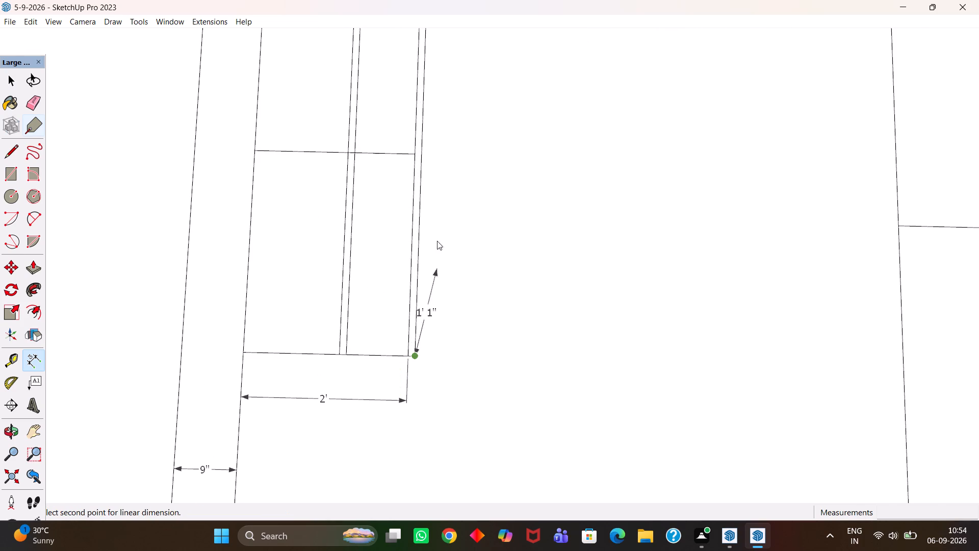
pyautogui.click(417, 155)
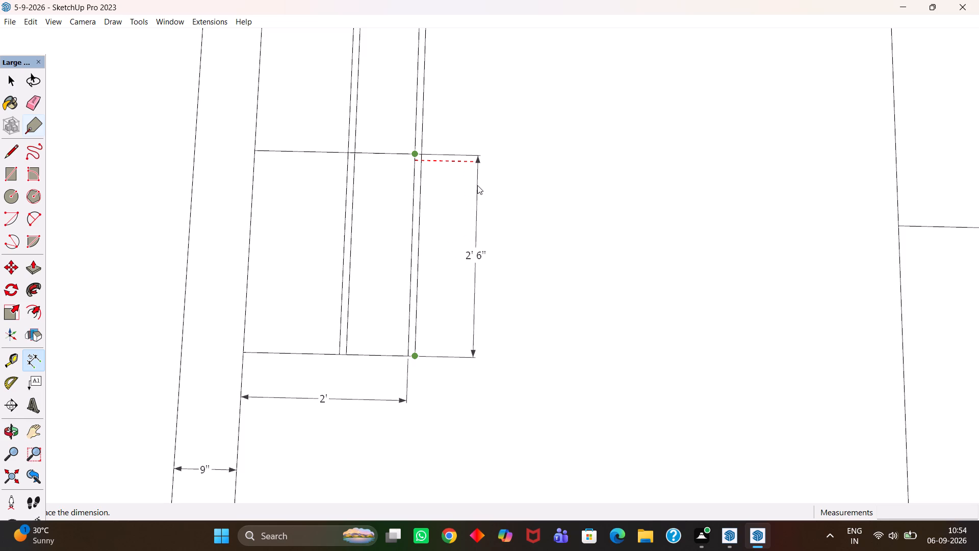
pyautogui.click(468, 191)
pyautogui.scroll(-5, 488, 174)
pyautogui.scroll(2, 465, 134)
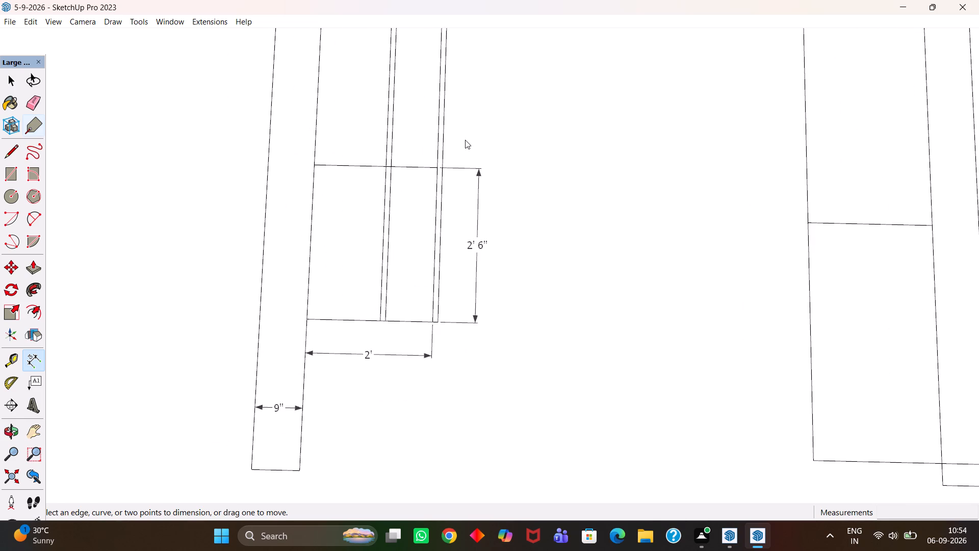
pyautogui.press('h')
pyautogui.scroll(-3, 463, 140)
pyautogui.moveTo(431, 109); pyautogui.dragTo(463, 299)
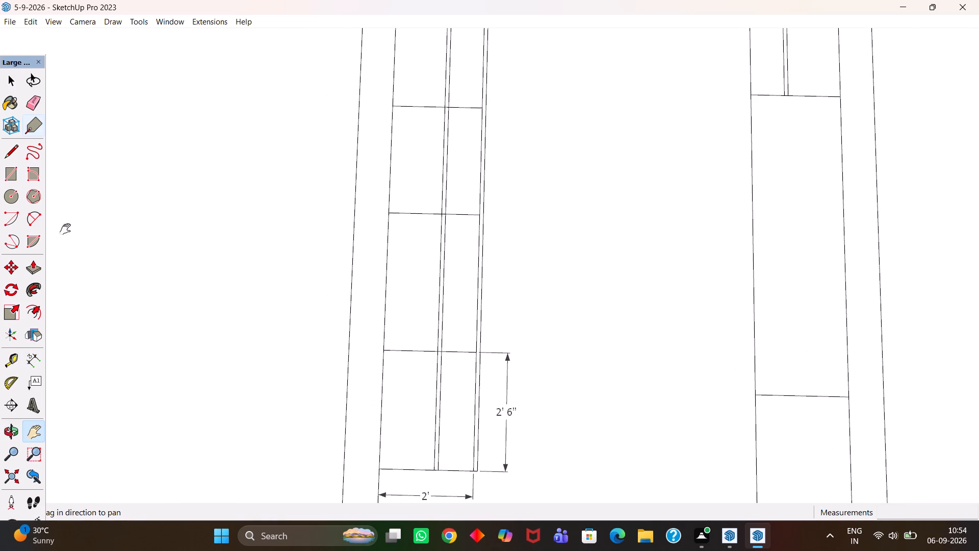
pyautogui.click(29, 356)
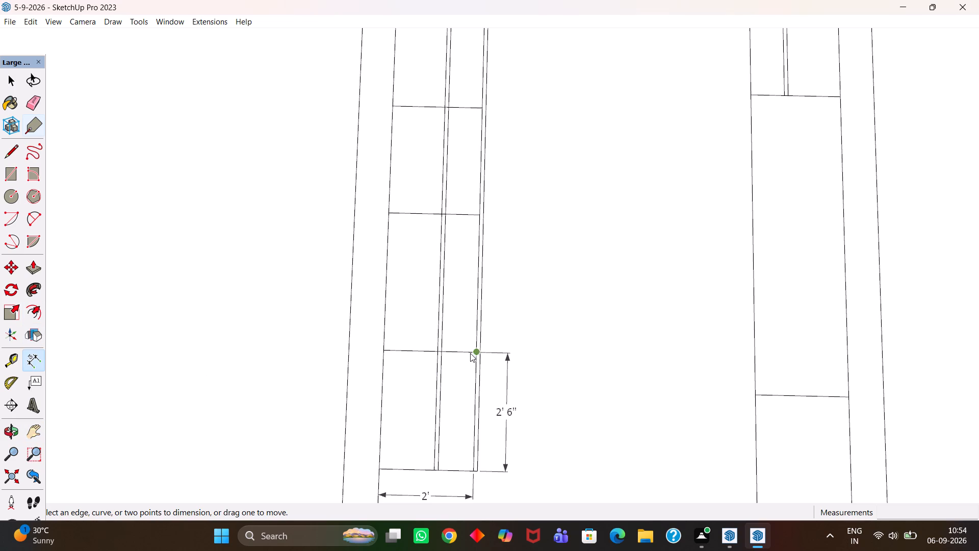
pyautogui.click(476, 353)
pyautogui.click(480, 214)
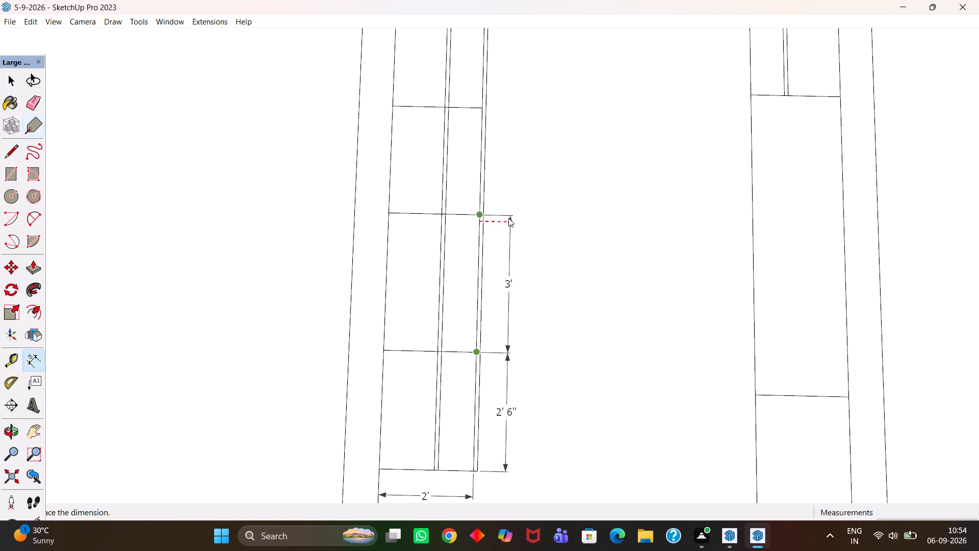
pyautogui.click(508, 218)
pyautogui.click(479, 215)
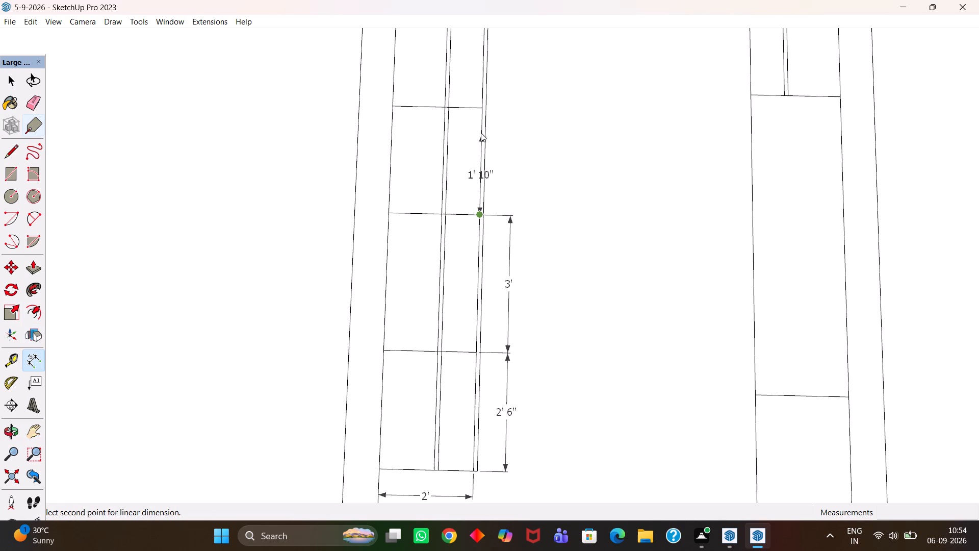
pyautogui.click(481, 111)
pyautogui.click(511, 113)
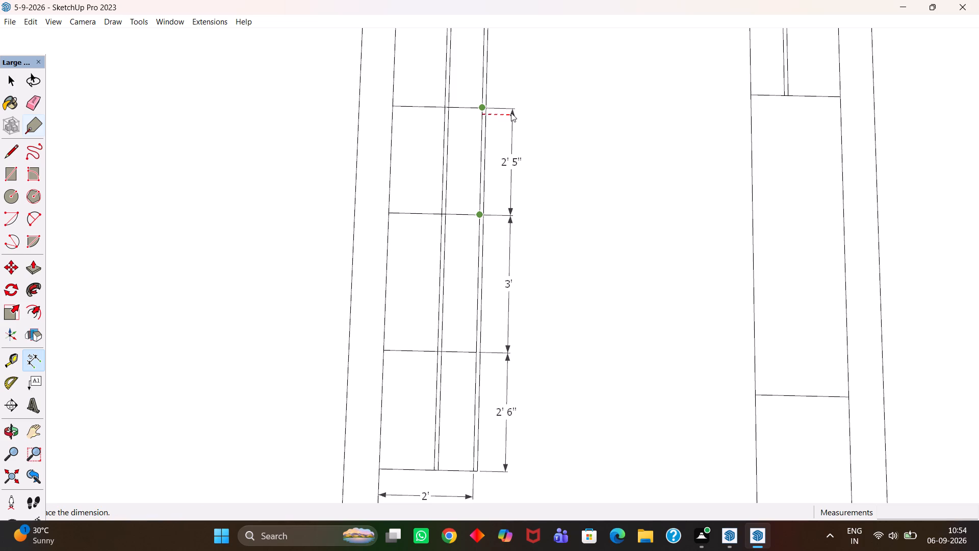
# Dimension the length of the fourth section of the left strip from its front end, aligned with the existing section dimensions.
pyautogui.press('h')
pyautogui.moveTo(515, 102); pyautogui.dragTo(459, 316)
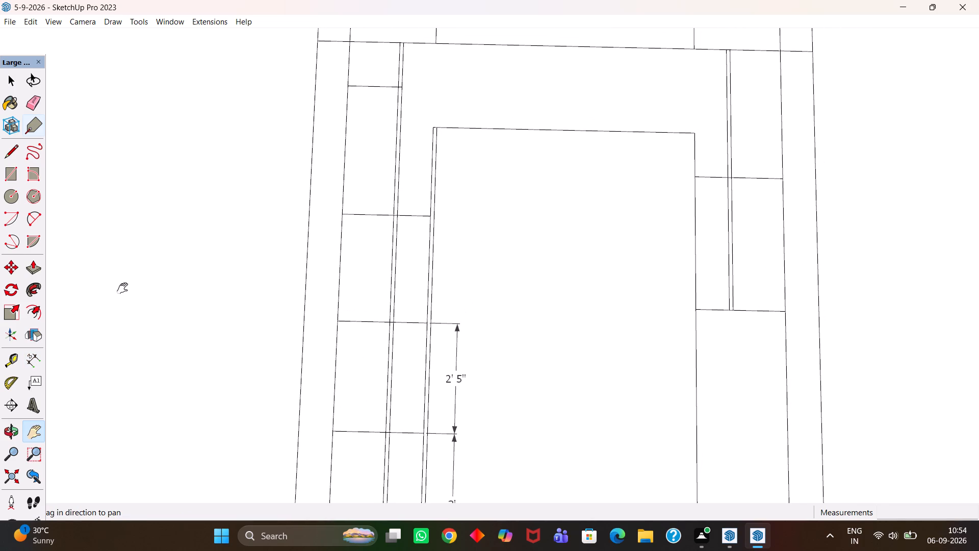
pyautogui.click(32, 361)
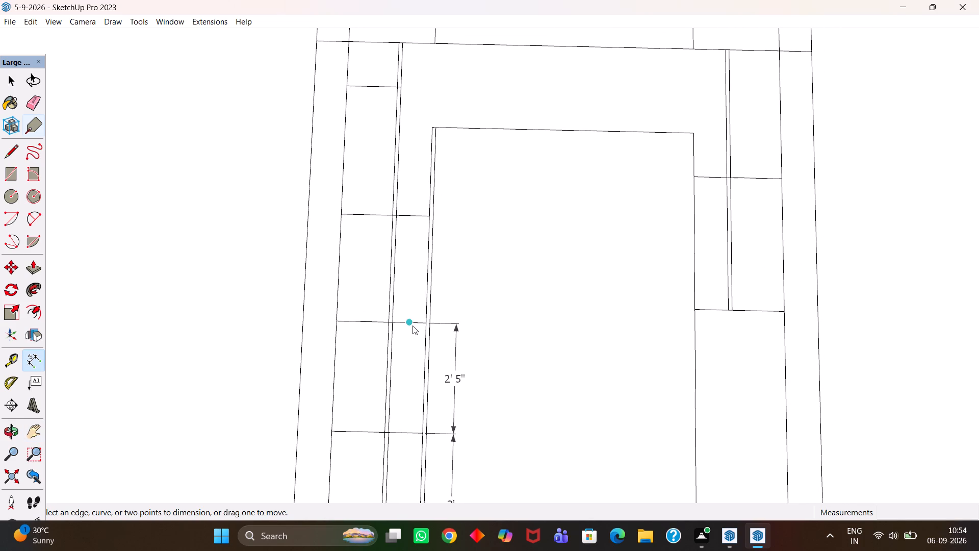
pyautogui.click(421, 326)
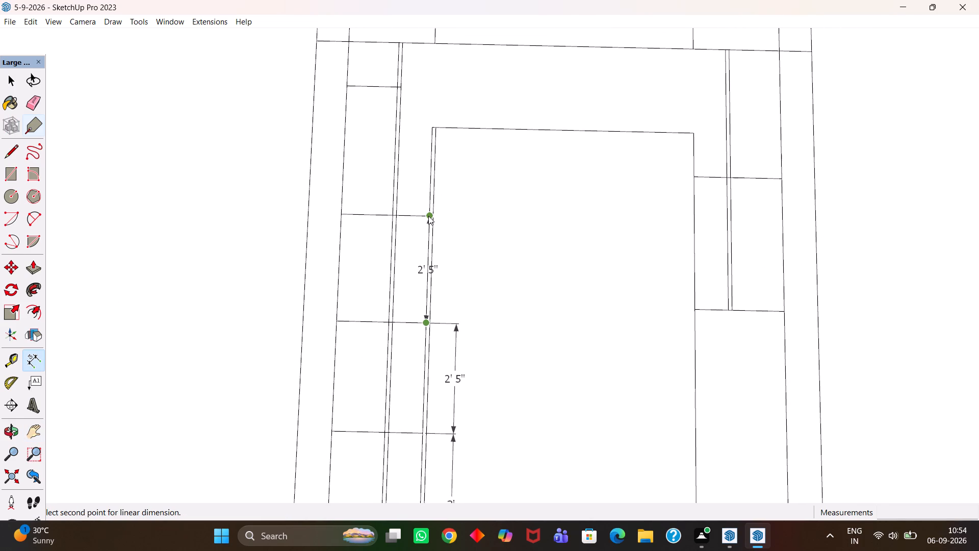
pyautogui.click(428, 216)
pyautogui.click(456, 233)
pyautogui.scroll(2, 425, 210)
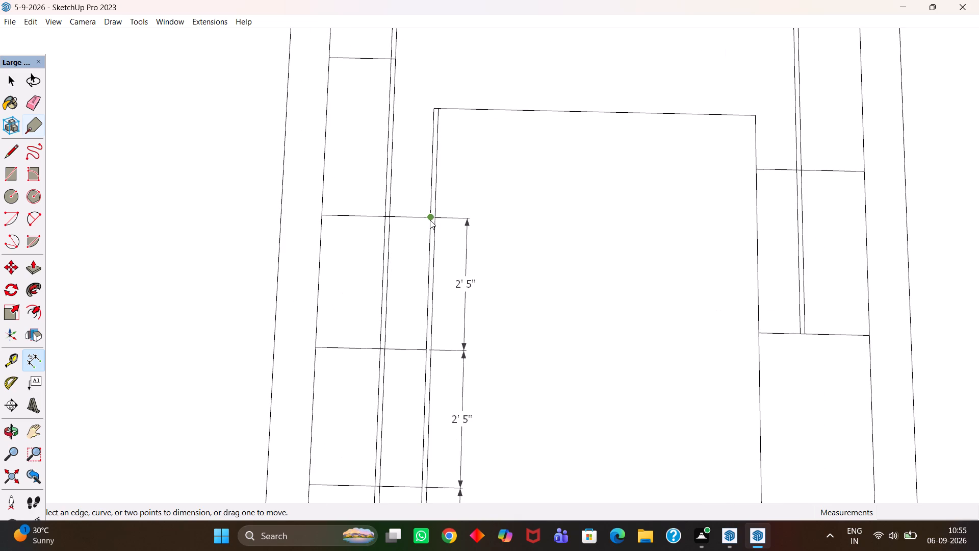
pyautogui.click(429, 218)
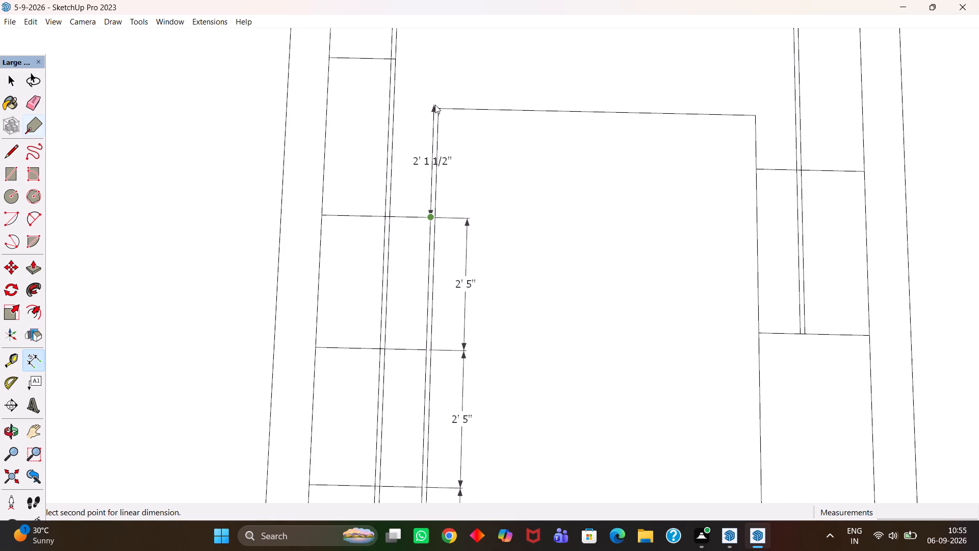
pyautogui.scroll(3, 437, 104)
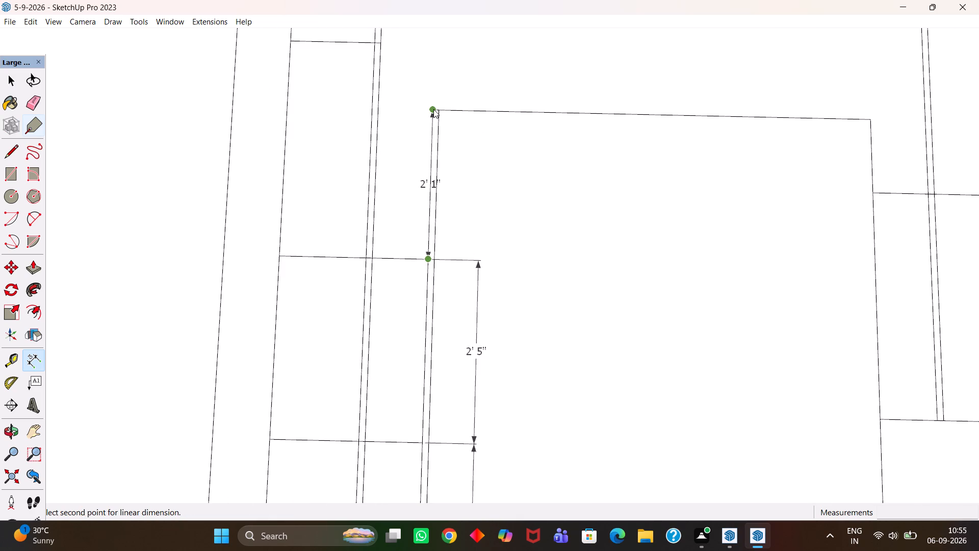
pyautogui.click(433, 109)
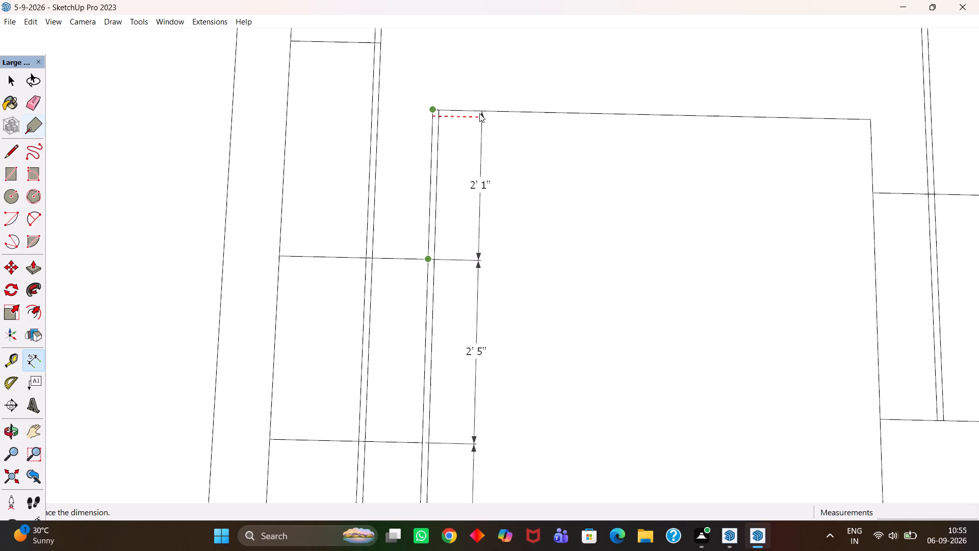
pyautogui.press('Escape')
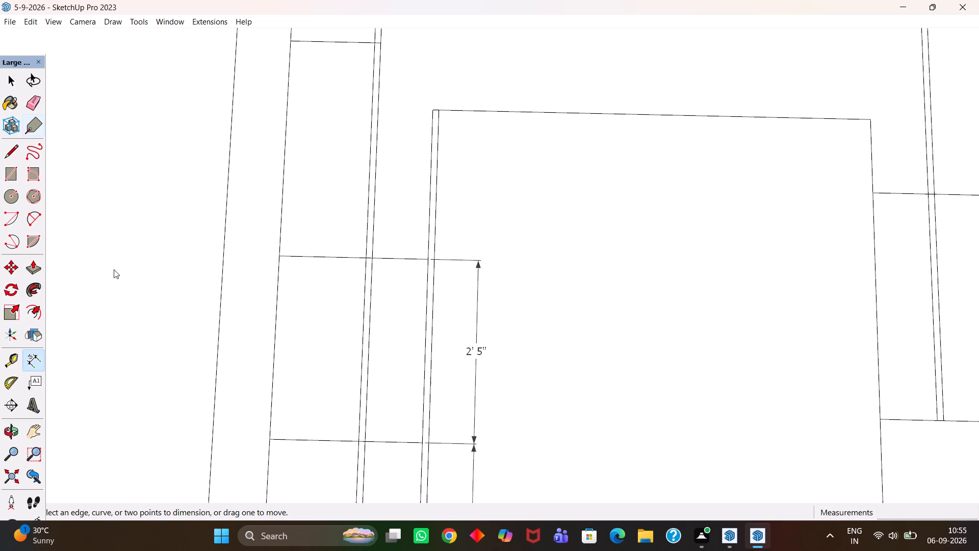
# Dimension the crosswise offset between the fourth section's inner corner and the inner end of the next section line on the left strip.
pyautogui.click(30, 359)
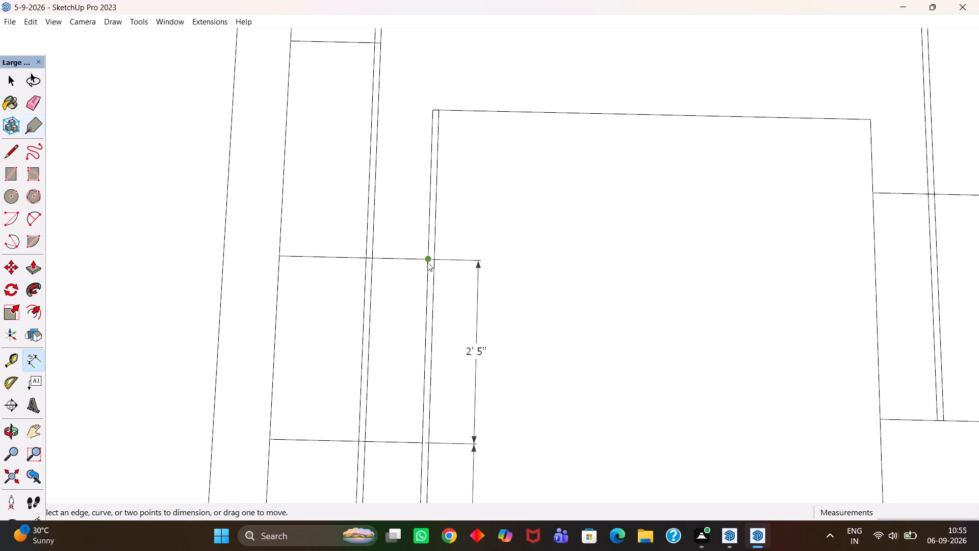
pyautogui.click(427, 262)
pyautogui.click(381, 42)
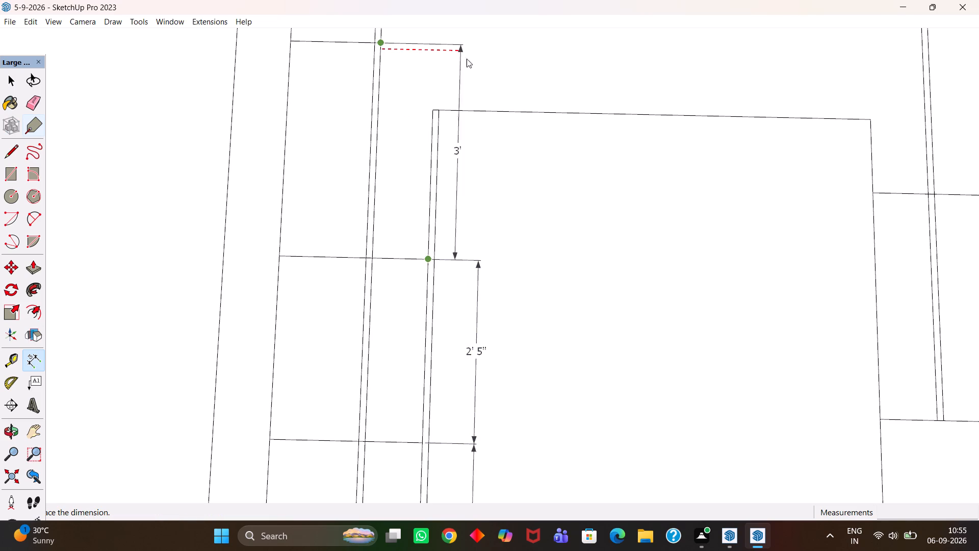
pyautogui.scroll(-7, 476, 85)
pyautogui.moveTo(478, 94); pyautogui.dragTo(466, 172, button='middle')
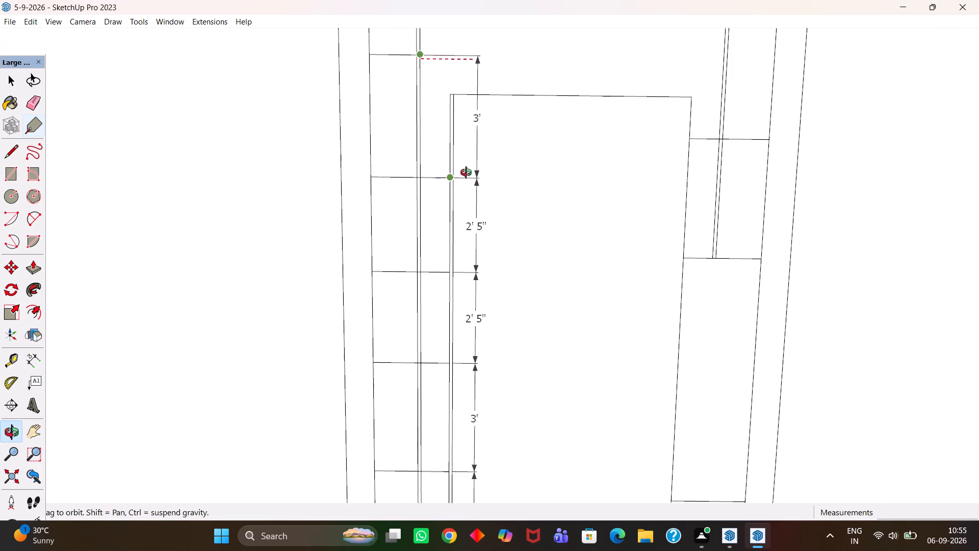
pyautogui.moveTo(466, 172); pyautogui.dragTo(478, 123, button='middle')
pyautogui.scroll(1, 479, 121)
pyautogui.click(479, 121)
# Dimension the lengths of the last two sections of the left strip up to the back wall, placing the dimensions outside the left wall.
pyautogui.press('h')
pyautogui.moveTo(488, 88); pyautogui.dragTo(431, 260)
pyautogui.scroll(-2, 407, 266)
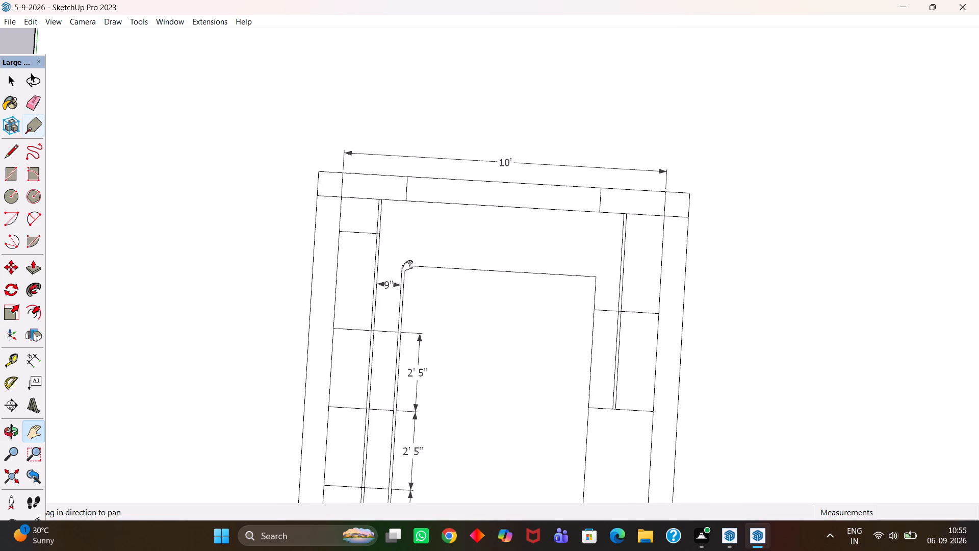
pyautogui.scroll(-1, 407, 266)
pyautogui.moveTo(436, 285); pyautogui.dragTo(445, 283, button='middle')
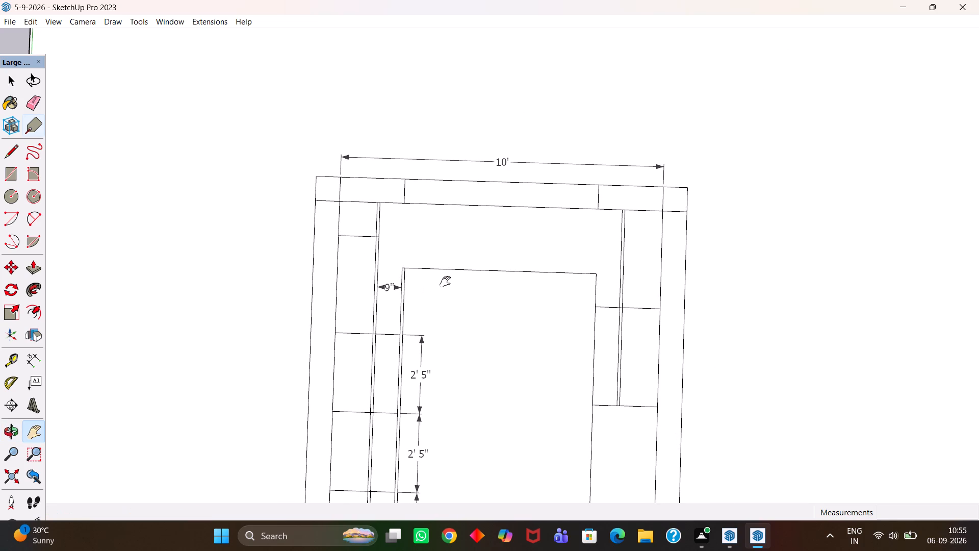
pyautogui.scroll(-5, 444, 276)
pyautogui.scroll(3, 430, 318)
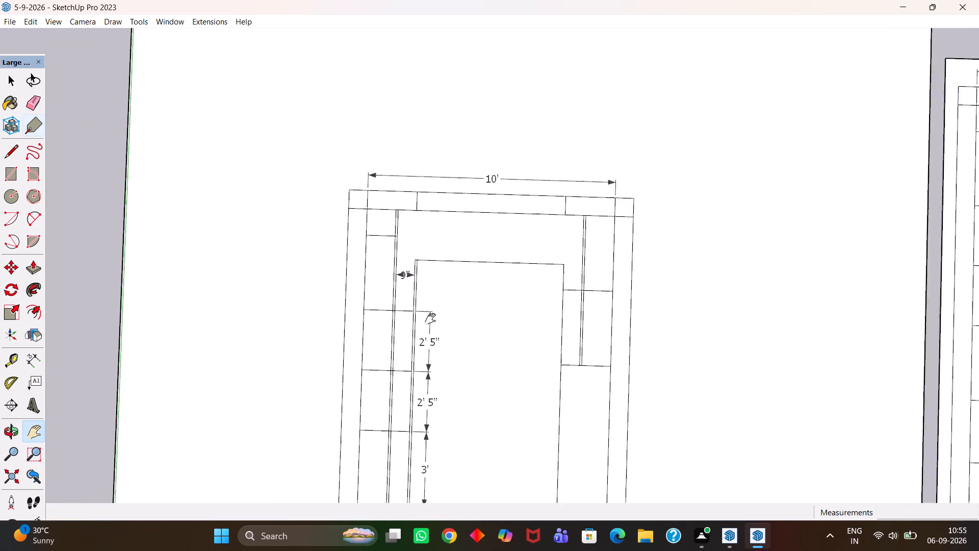
pyautogui.scroll(2, 430, 319)
pyautogui.click(27, 362)
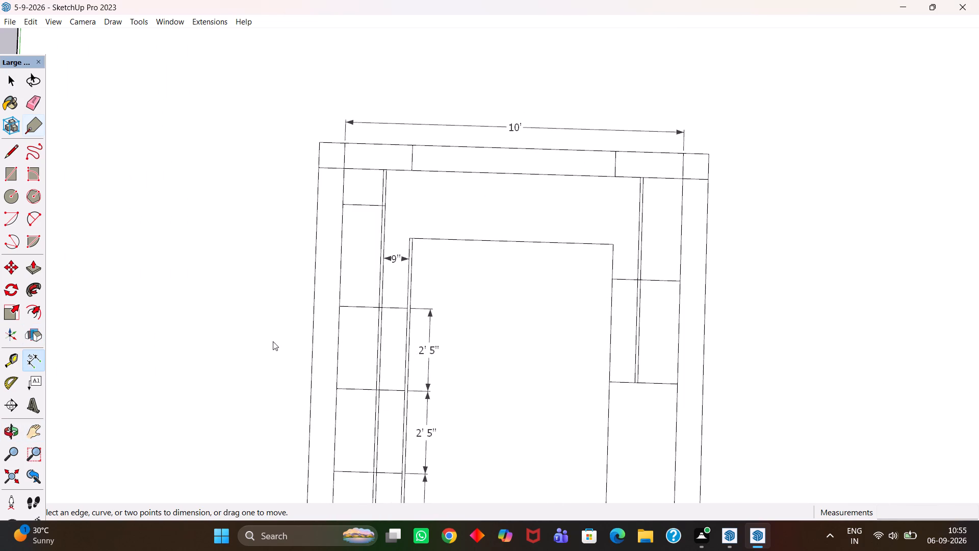
pyautogui.click(337, 310)
pyautogui.click(343, 202)
pyautogui.click(289, 213)
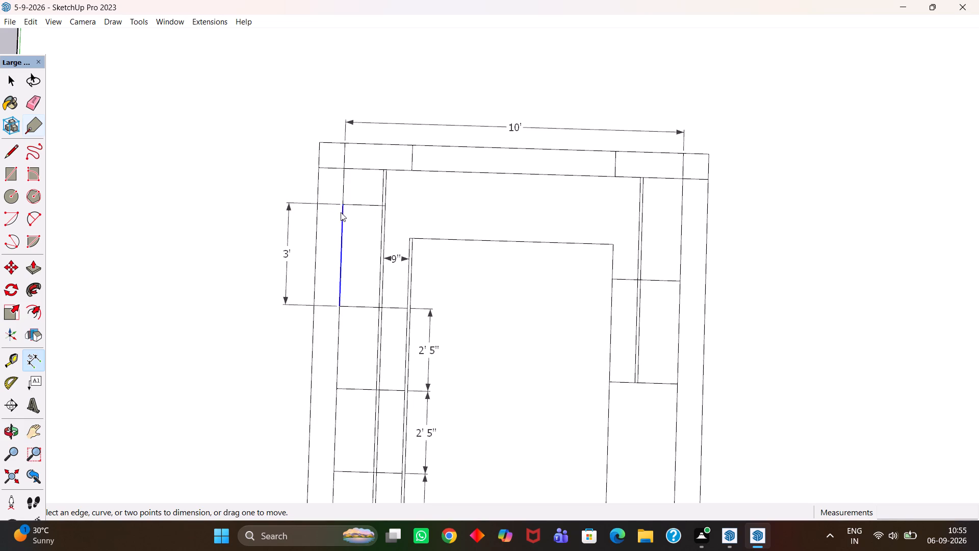
pyautogui.click(343, 207)
pyautogui.click(348, 168)
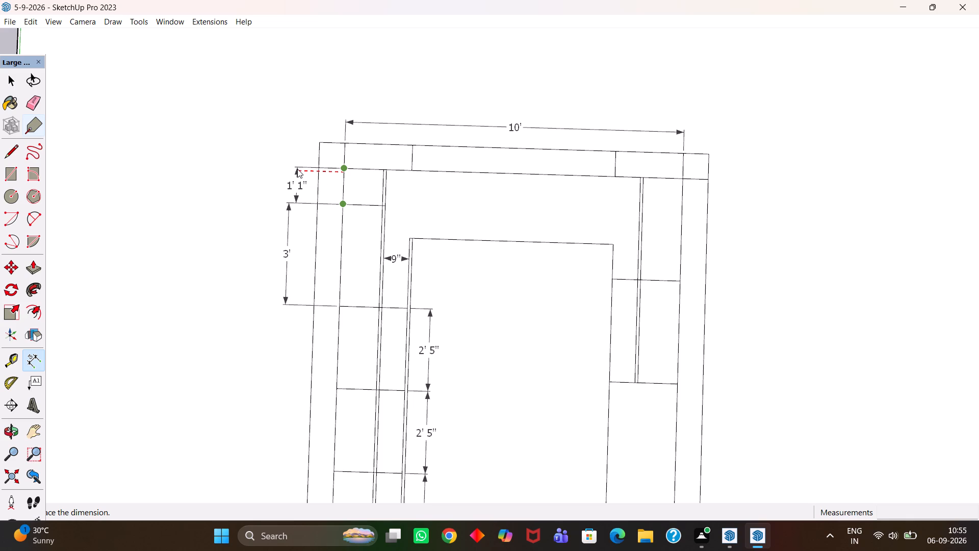
pyautogui.click(297, 169)
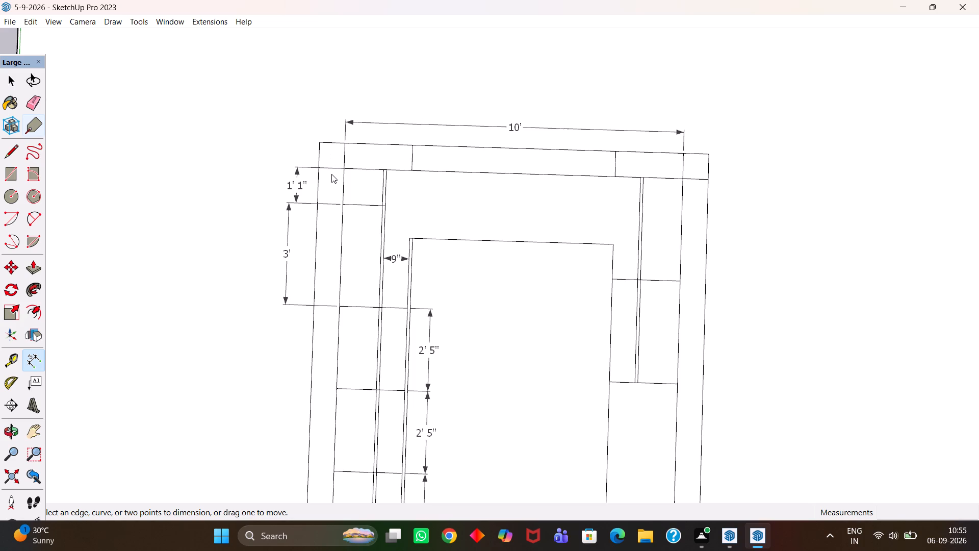
# Dimension the width of the central area at its back edge, between the left and right strips, placing the dimension just inside it.
pyautogui.scroll(-1, 331, 174)
pyautogui.scroll(1, 332, 174)
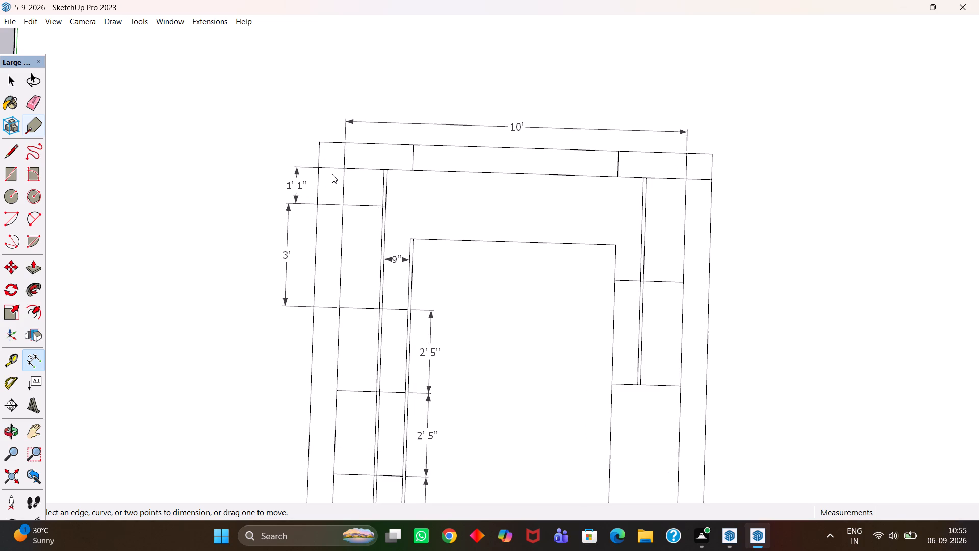
pyautogui.scroll(-1, 333, 174)
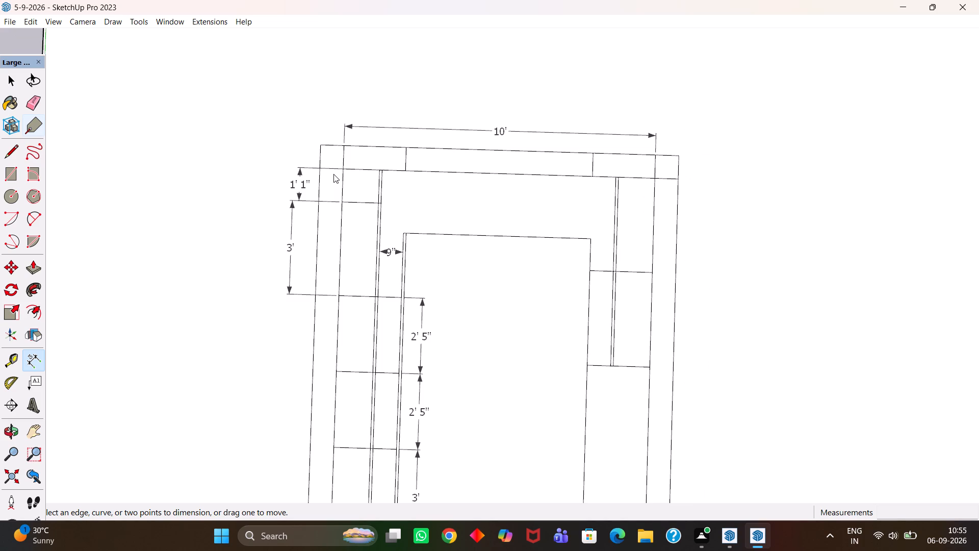
pyautogui.click(402, 237)
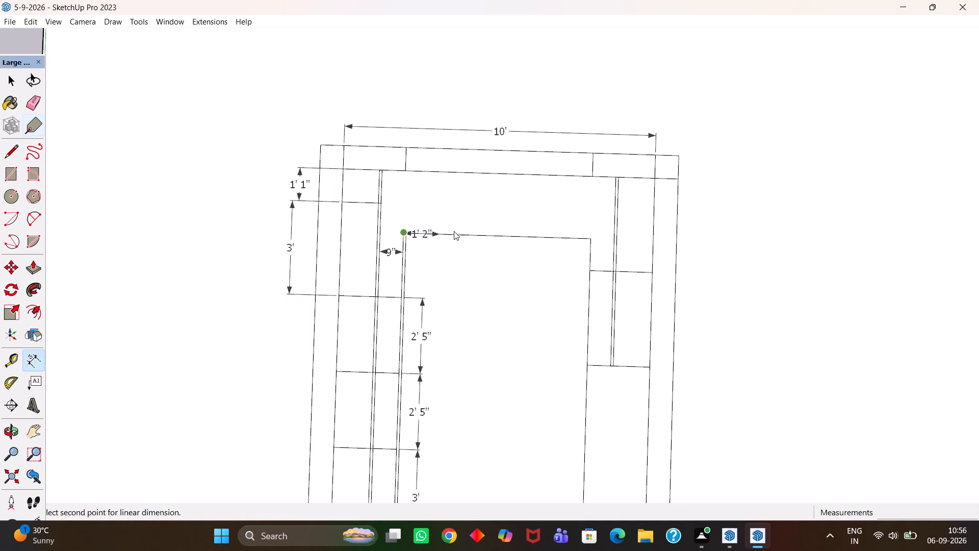
pyautogui.click(589, 241)
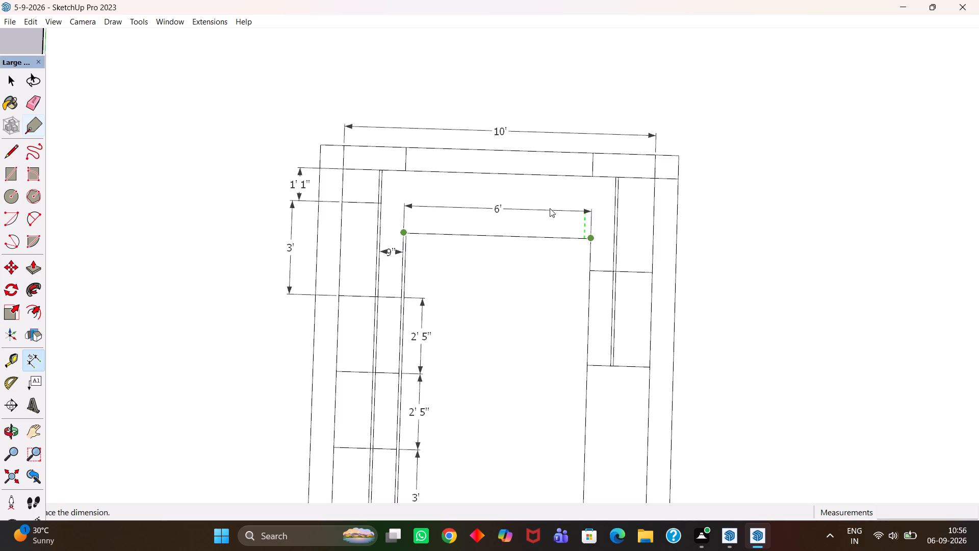
pyautogui.click(541, 265)
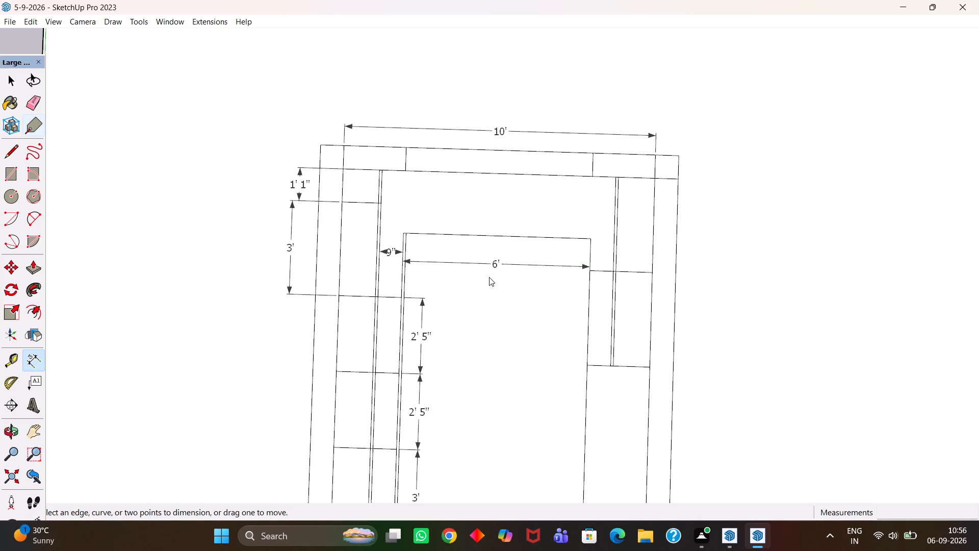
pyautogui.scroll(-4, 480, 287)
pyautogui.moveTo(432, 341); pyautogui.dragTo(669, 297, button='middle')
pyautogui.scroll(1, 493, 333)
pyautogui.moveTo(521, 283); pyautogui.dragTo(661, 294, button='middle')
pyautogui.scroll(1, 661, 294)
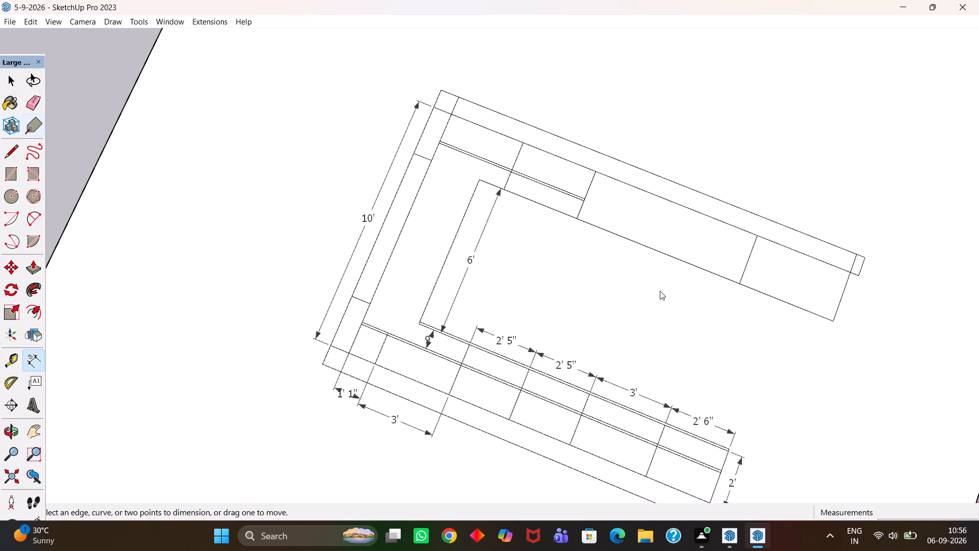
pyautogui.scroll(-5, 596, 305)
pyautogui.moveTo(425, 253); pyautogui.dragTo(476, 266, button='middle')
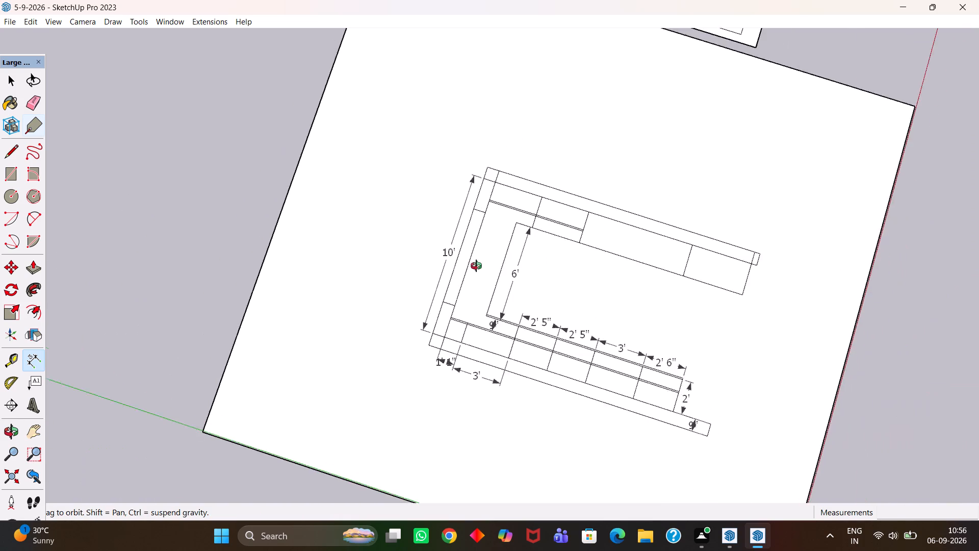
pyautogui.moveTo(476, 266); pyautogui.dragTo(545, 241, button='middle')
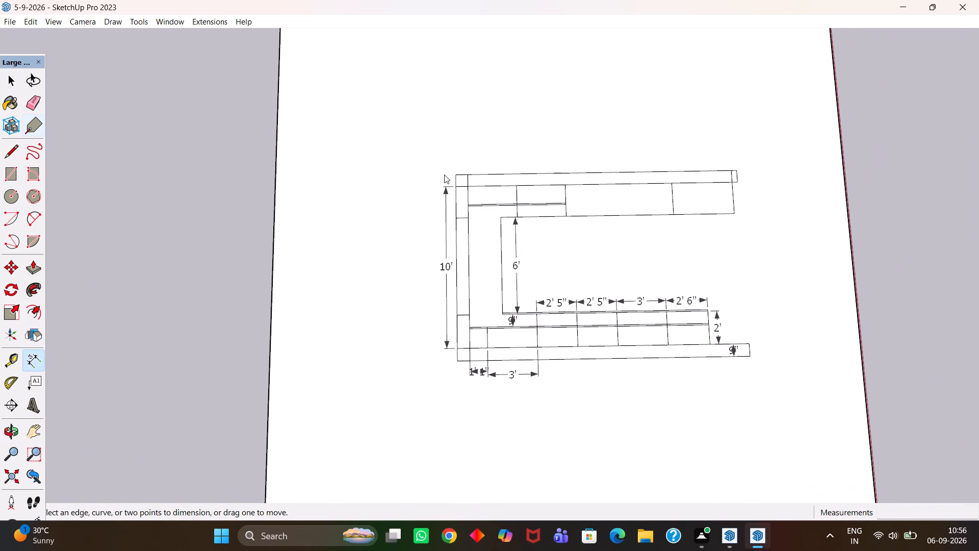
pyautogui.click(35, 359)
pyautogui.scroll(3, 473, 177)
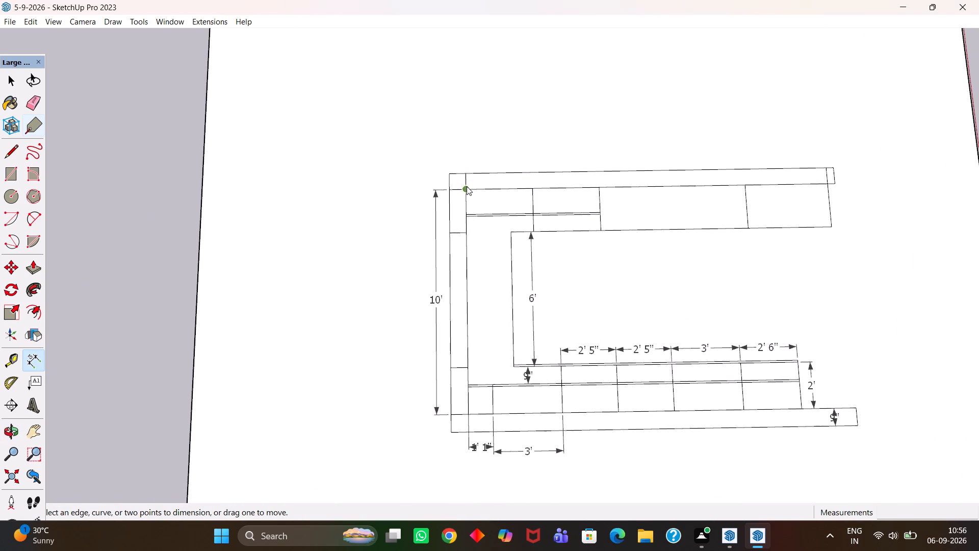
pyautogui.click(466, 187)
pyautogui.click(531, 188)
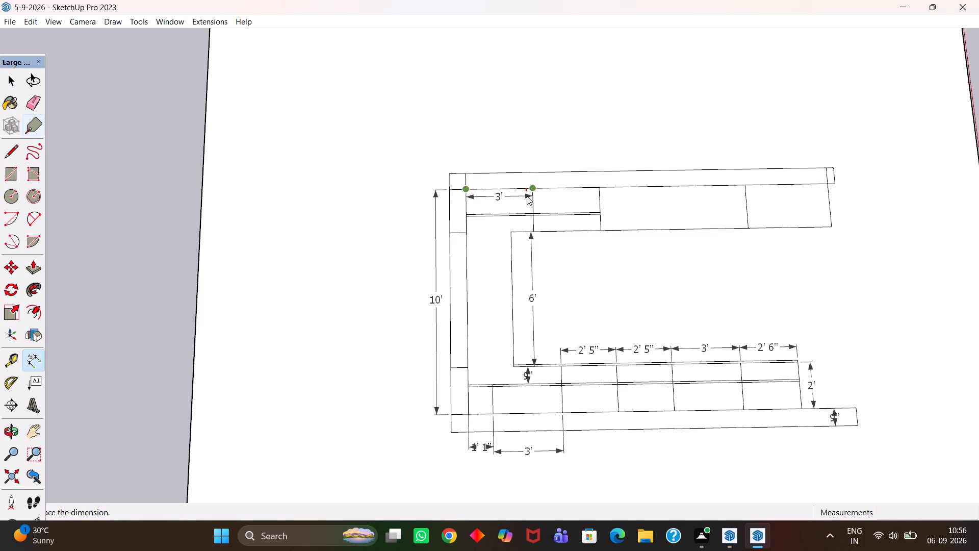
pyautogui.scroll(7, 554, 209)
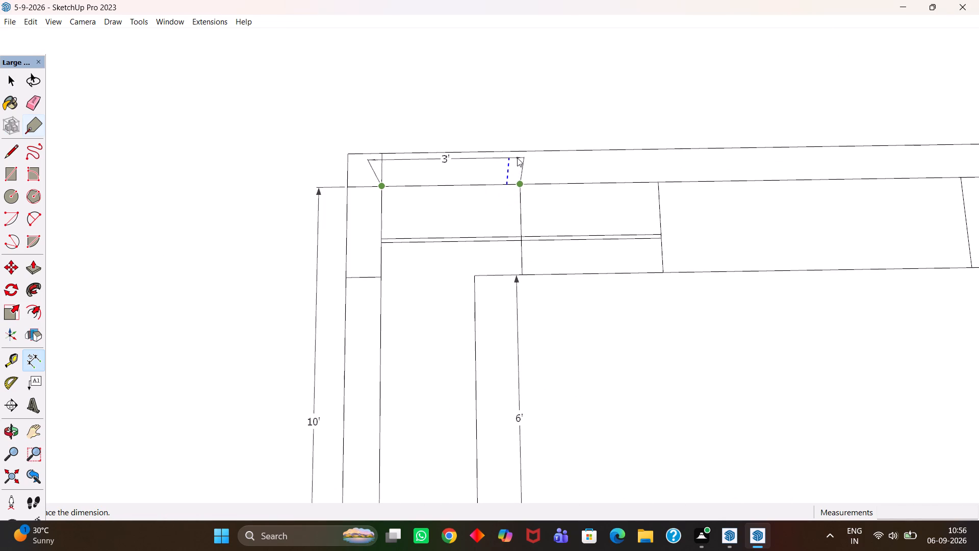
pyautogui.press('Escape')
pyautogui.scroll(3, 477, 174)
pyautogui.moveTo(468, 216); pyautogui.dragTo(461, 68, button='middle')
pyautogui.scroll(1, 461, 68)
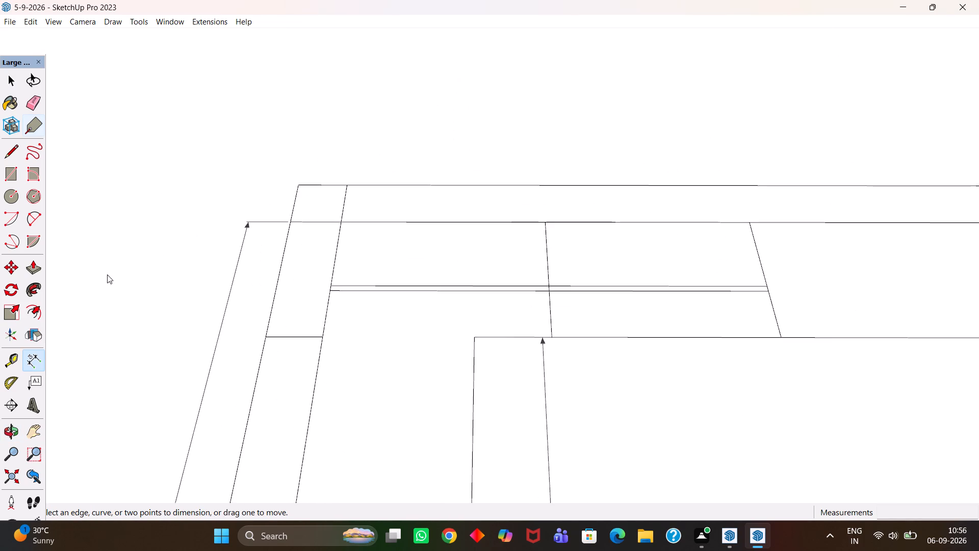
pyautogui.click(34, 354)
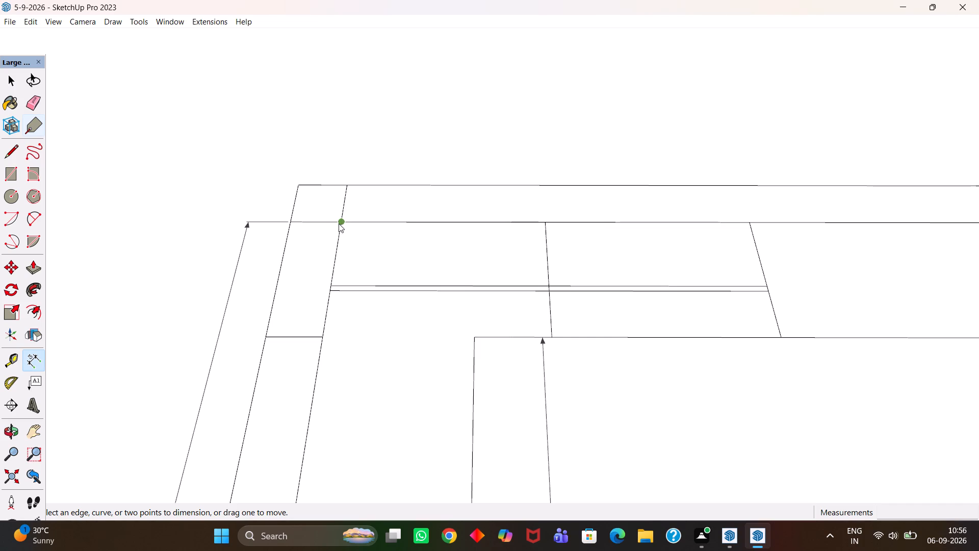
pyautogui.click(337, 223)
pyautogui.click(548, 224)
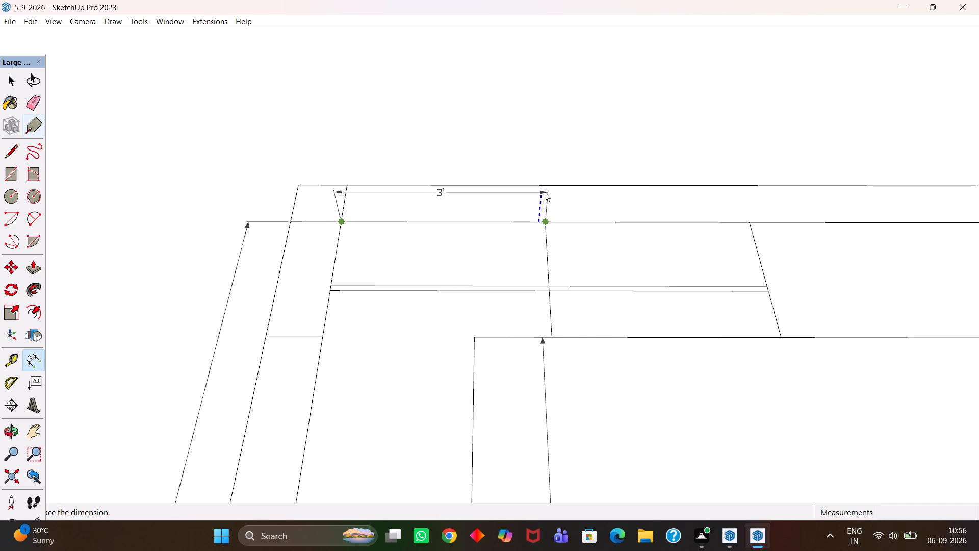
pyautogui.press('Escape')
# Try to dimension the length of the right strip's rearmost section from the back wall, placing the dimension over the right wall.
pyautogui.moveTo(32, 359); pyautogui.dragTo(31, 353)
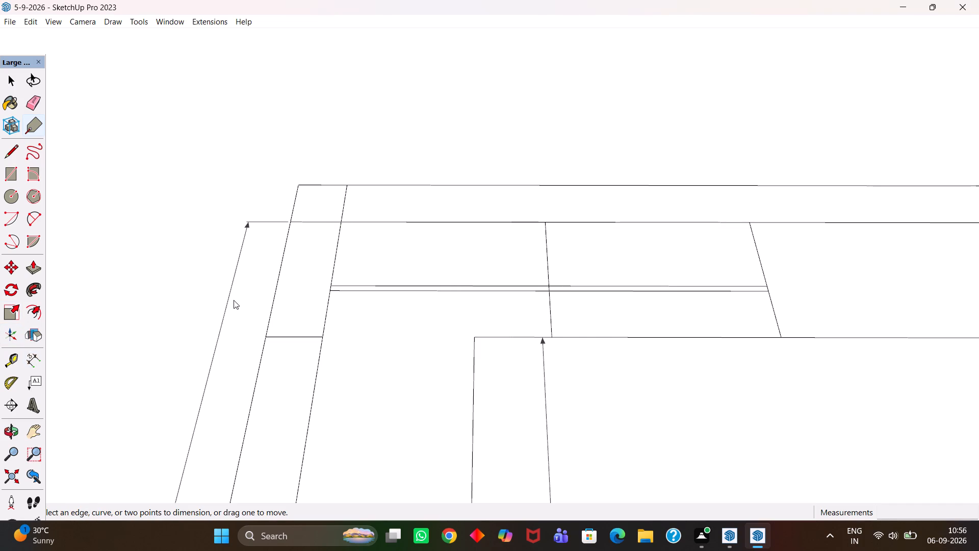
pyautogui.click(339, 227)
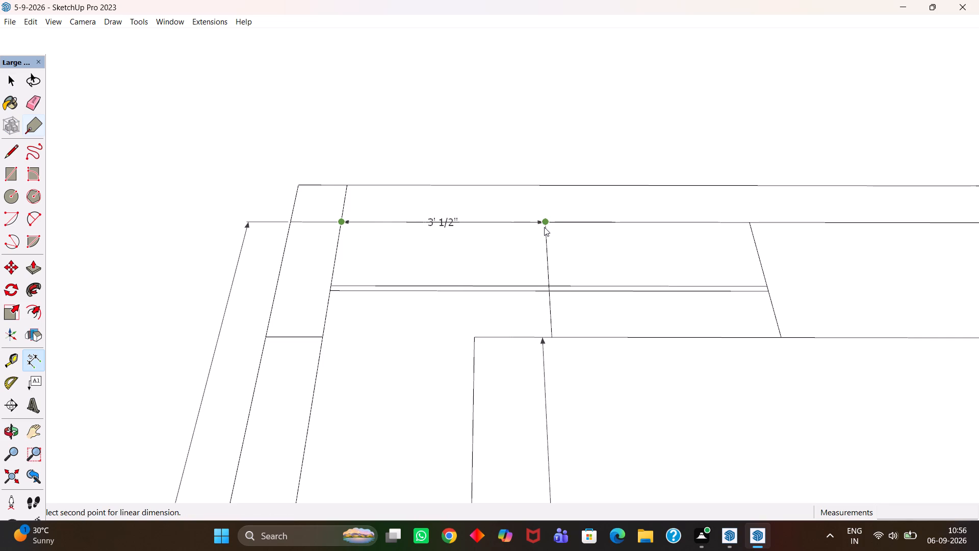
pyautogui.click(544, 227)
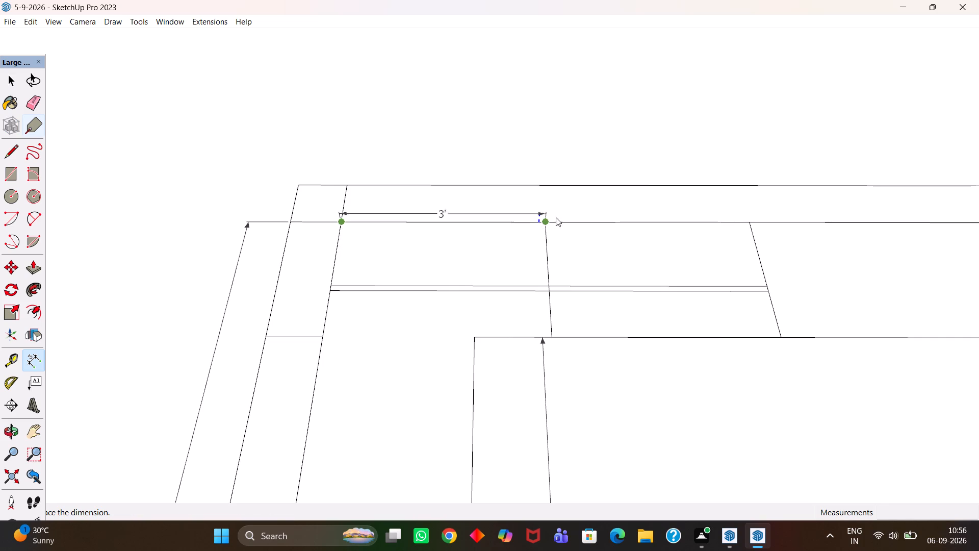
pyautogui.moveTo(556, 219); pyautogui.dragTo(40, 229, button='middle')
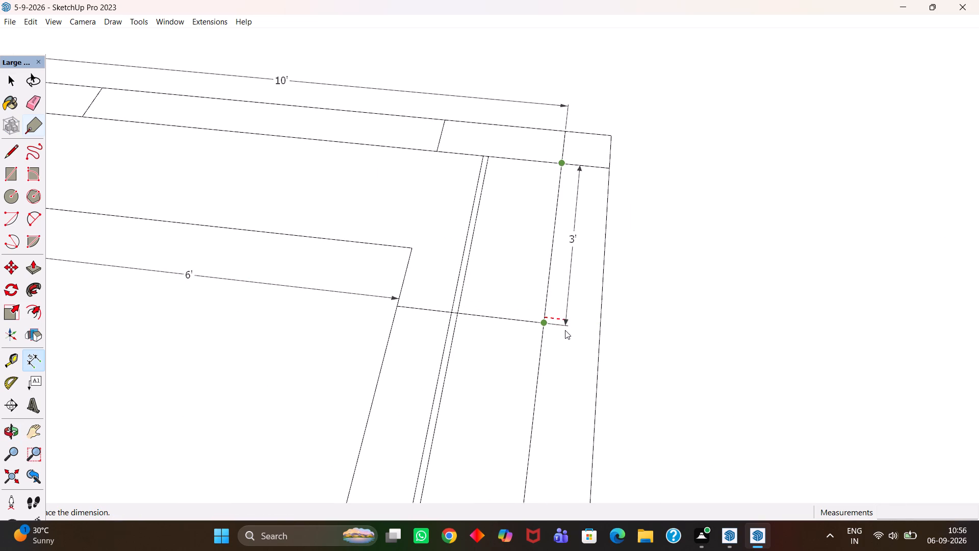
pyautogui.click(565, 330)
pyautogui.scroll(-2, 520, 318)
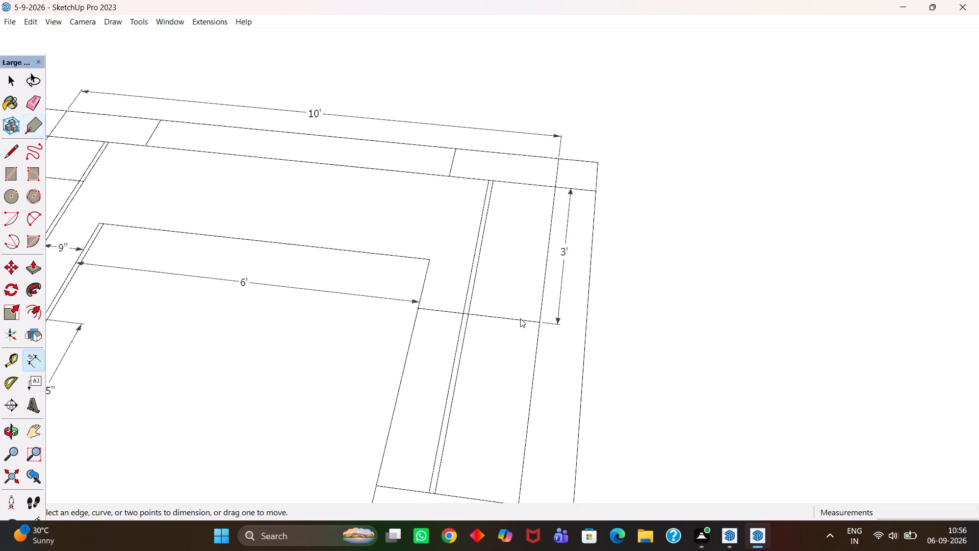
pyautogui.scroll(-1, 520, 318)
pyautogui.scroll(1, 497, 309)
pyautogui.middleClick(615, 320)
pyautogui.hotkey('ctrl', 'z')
# Dimension the length of the right strip's rearmost section along its wall side, placing the dimension over the right wall strip.
pyautogui.moveTo(493, 311); pyautogui.dragTo(712, 305, button='middle')
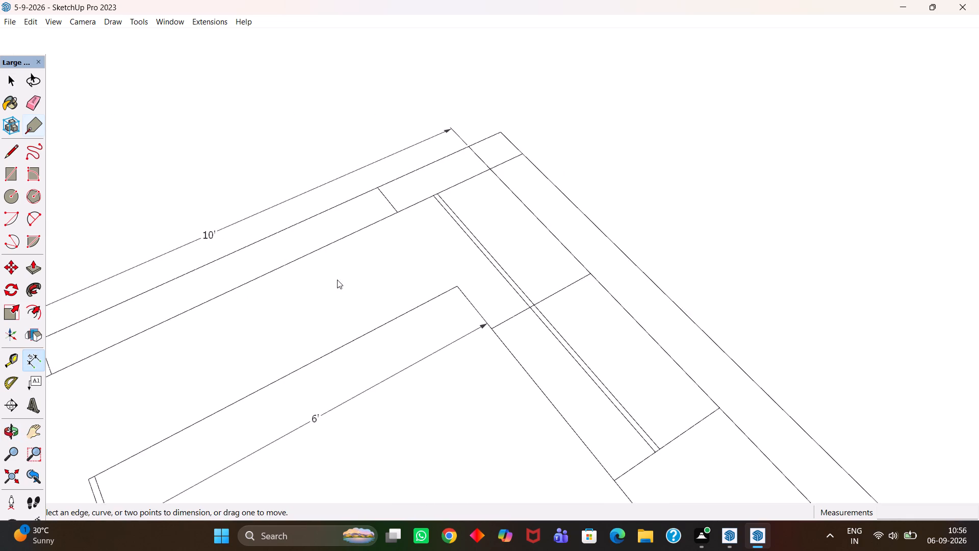
pyautogui.moveTo(376, 285); pyautogui.dragTo(717, 292, button='middle')
pyautogui.click(31, 360)
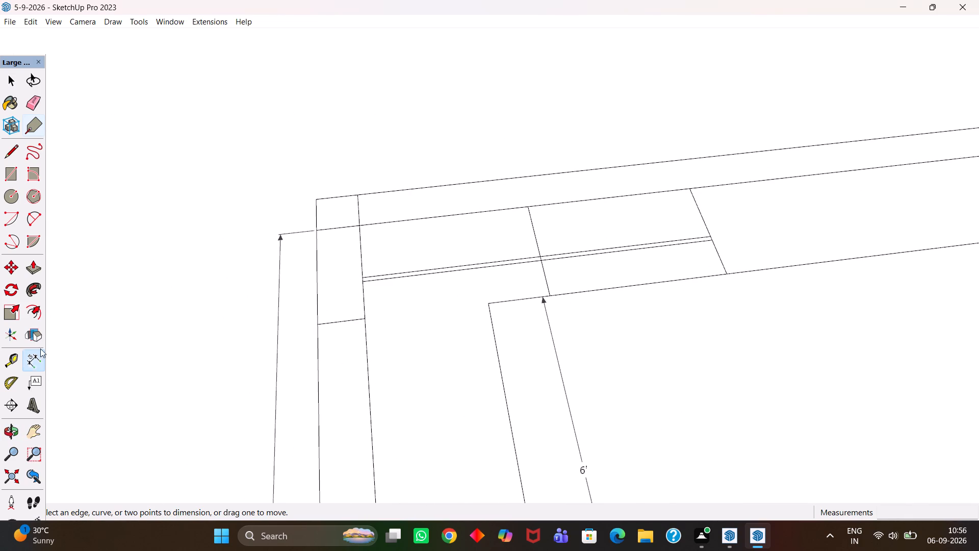
pyautogui.click(358, 224)
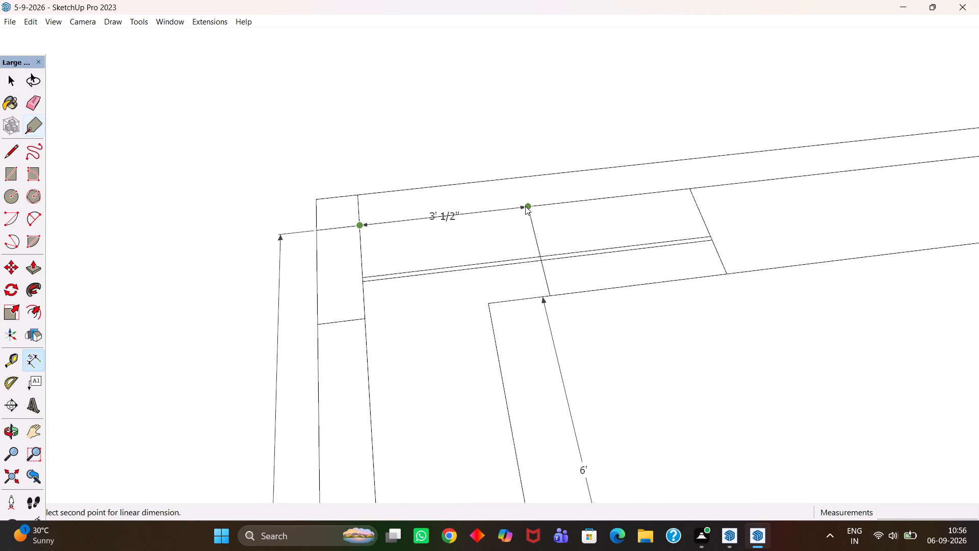
pyautogui.click(526, 206)
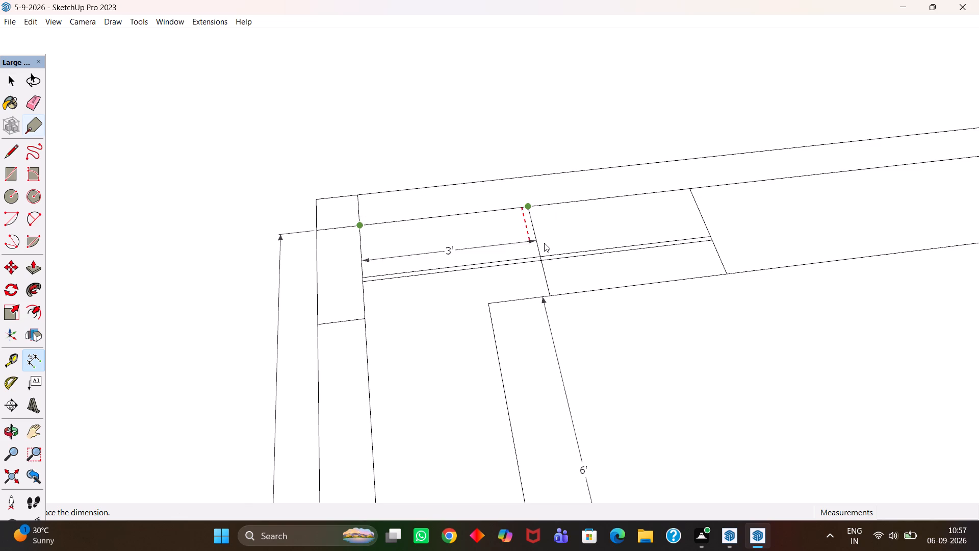
pyautogui.moveTo(539, 252); pyautogui.dragTo(500, 266, button='middle')
pyautogui.scroll(-1, 500, 266)
pyautogui.moveTo(301, 263); pyautogui.dragTo(67, 241, button='middle')
pyautogui.moveTo(518, 247); pyautogui.dragTo(159, 229, button='middle')
pyautogui.scroll(1, 178, 228)
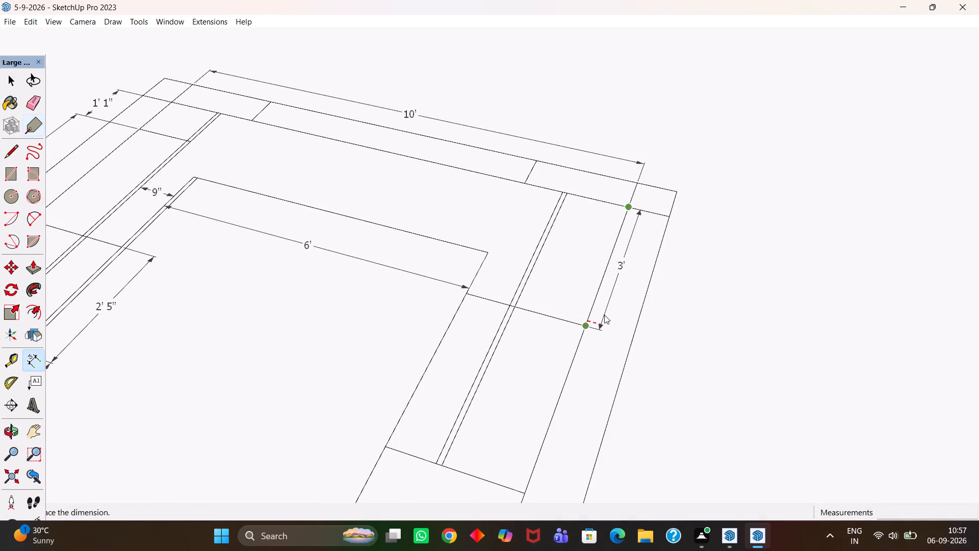
pyautogui.click(605, 315)
# Dimension the length of the second section from the back of the right strip, roughly in line with the rearmost section's dimension.
pyautogui.scroll(-4, 570, 332)
pyautogui.scroll(-4, 520, 354)
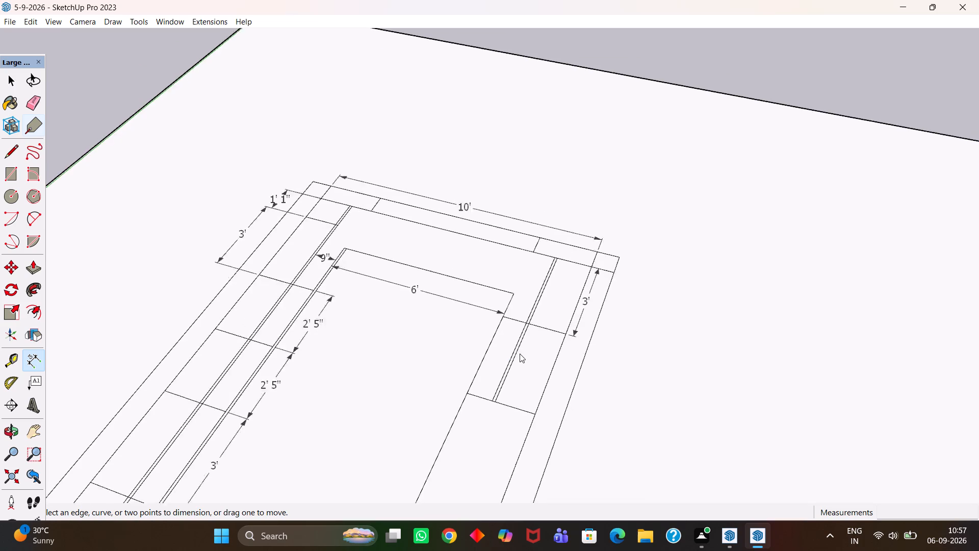
pyautogui.scroll(1, 492, 357)
pyautogui.moveTo(488, 371); pyautogui.dragTo(507, 407, button='middle')
pyautogui.click(551, 417)
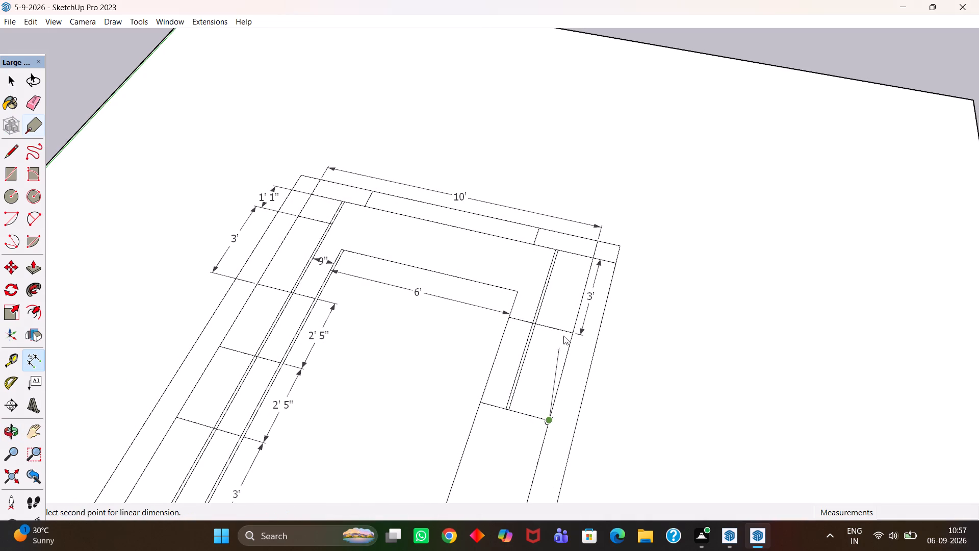
pyautogui.click(569, 336)
pyautogui.click(588, 343)
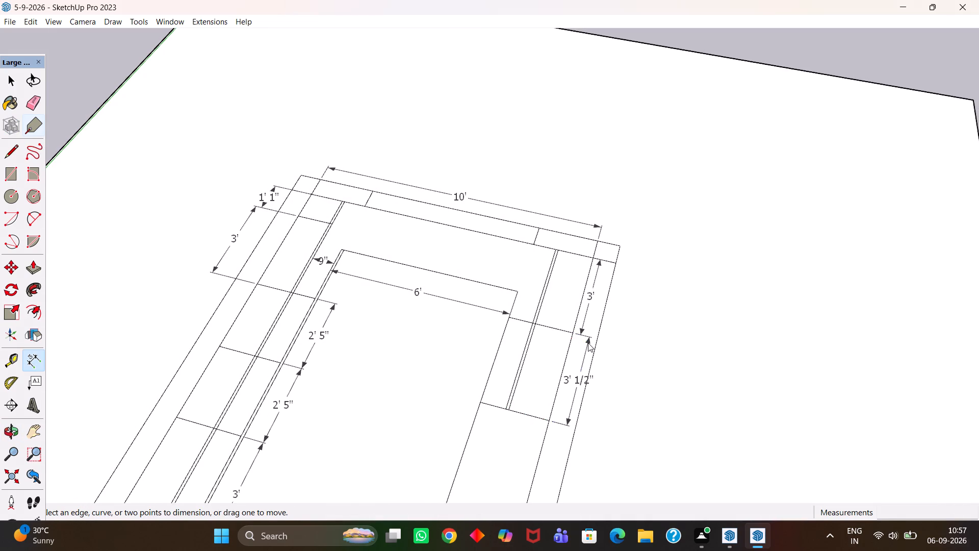
# Dimension the overall length of the right strip from the back wall to its front end, placing the dimension outside the right wall.
pyautogui.scroll(-11, 513, 339)
pyautogui.scroll(1, 479, 352)
pyautogui.moveTo(480, 355); pyautogui.dragTo(536, 386, button='middle')
pyautogui.scroll(3, 536, 386)
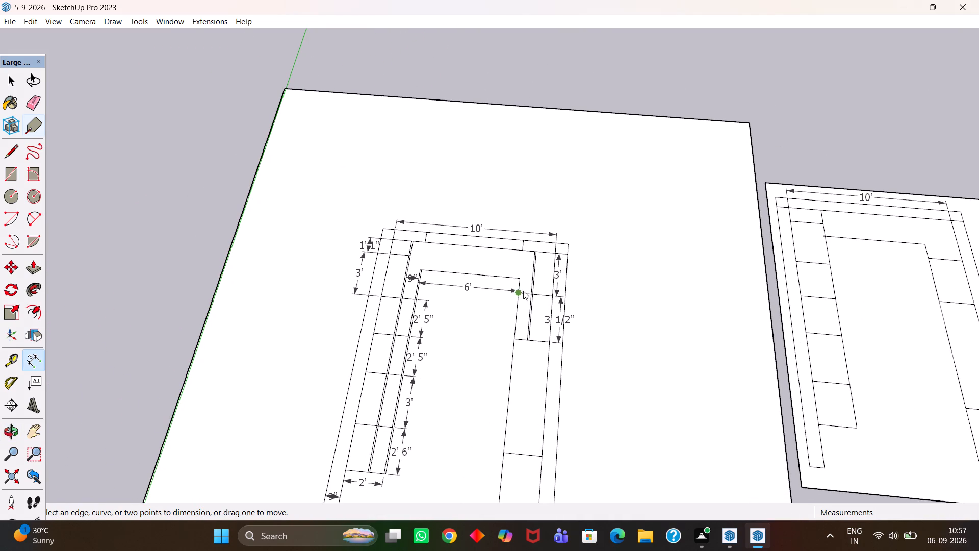
pyautogui.scroll(4, 555, 256)
pyautogui.click(557, 254)
pyautogui.scroll(-2, 554, 274)
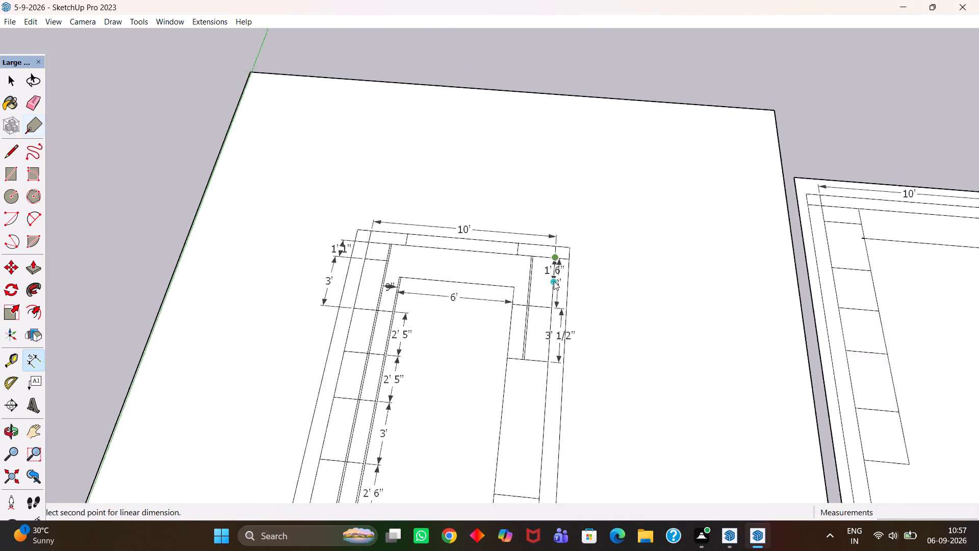
pyautogui.scroll(-10, 554, 281)
pyautogui.scroll(4, 553, 414)
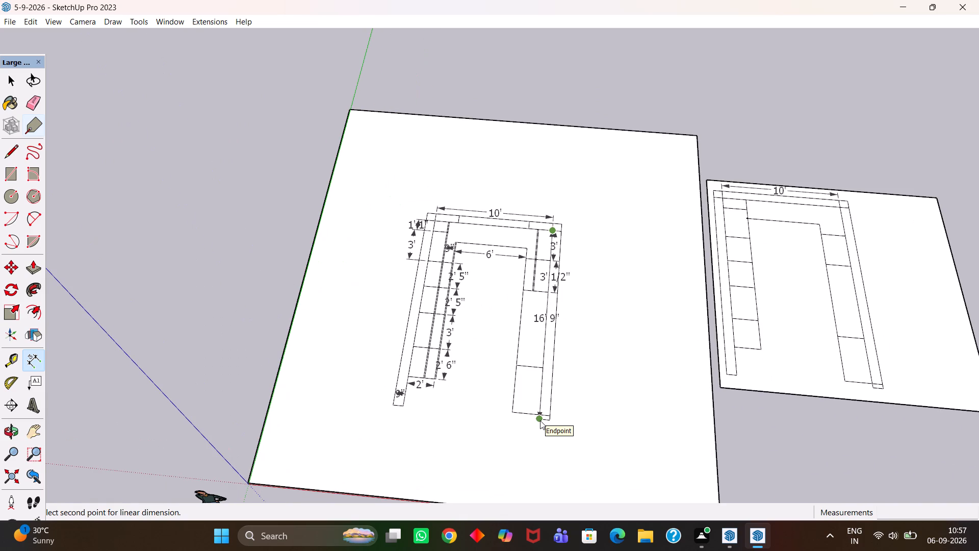
pyautogui.scroll(3, 540, 420)
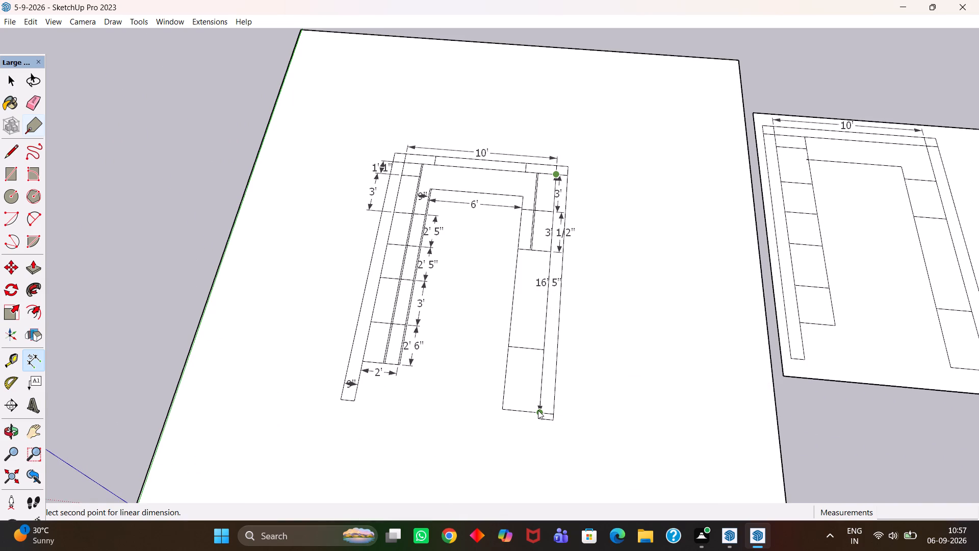
pyautogui.click(538, 410)
pyautogui.click(599, 406)
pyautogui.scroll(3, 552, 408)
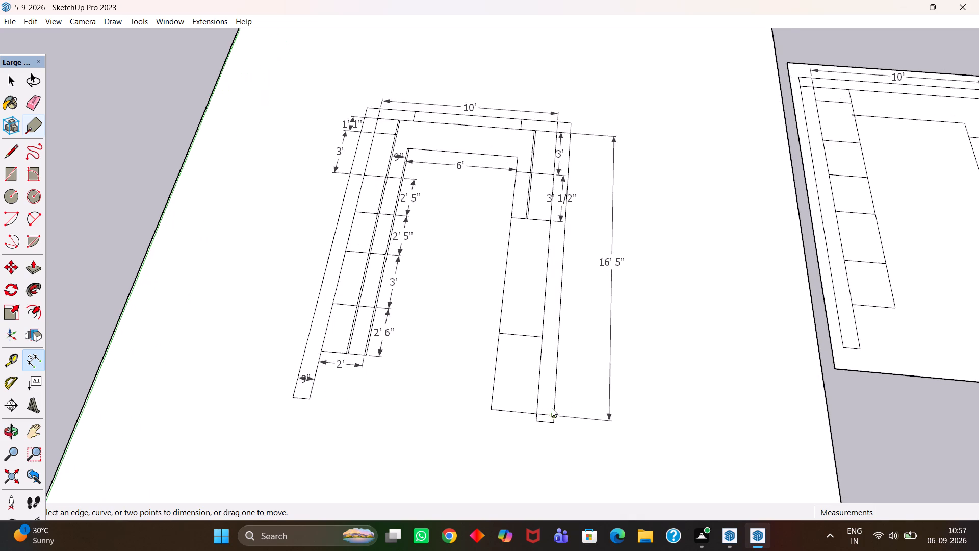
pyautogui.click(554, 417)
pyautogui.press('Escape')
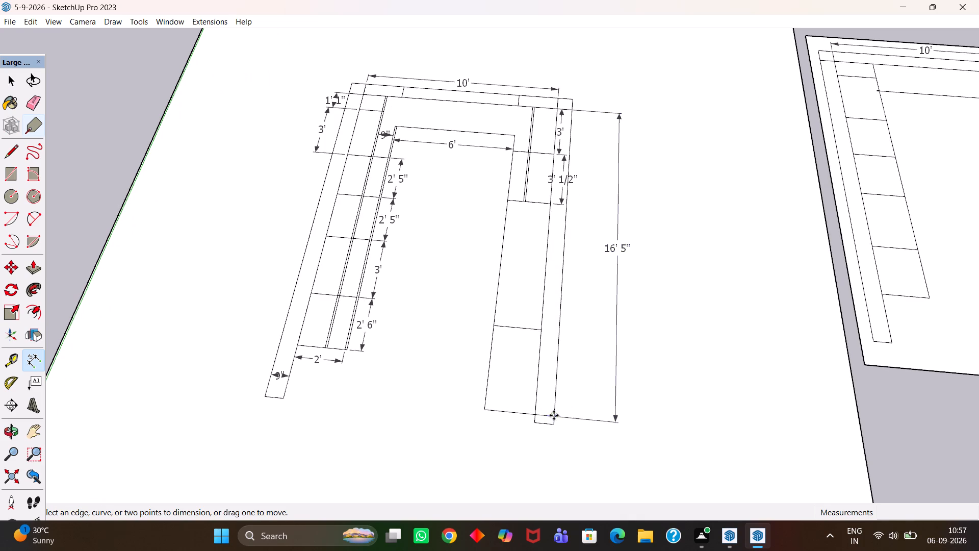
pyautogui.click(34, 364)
# Save the model.
pyautogui.hotkey('ctrl', 's')
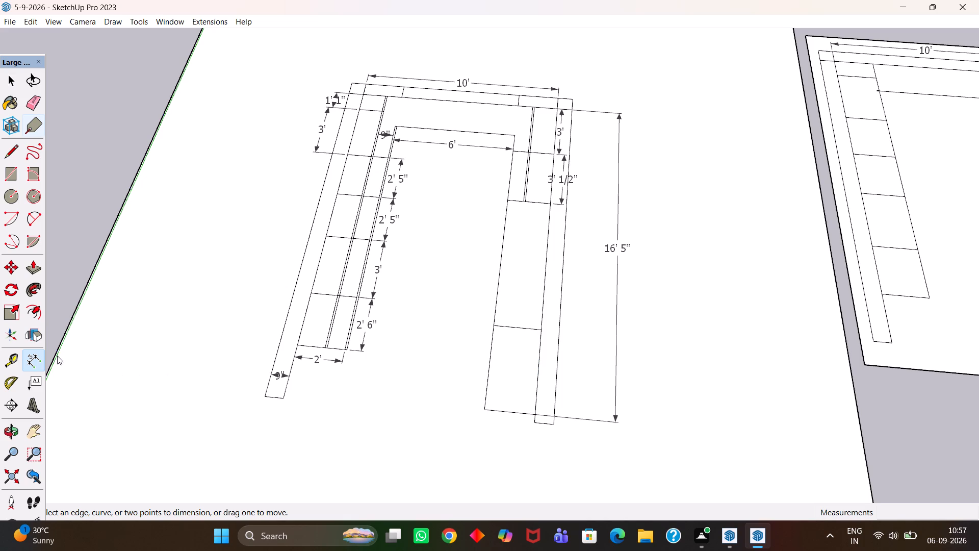
# Dimension the length of the right strip's front section and place it outside the right wall, just inside the overall length dimension.
pyautogui.click(28, 357)
pyautogui.scroll(-4, 549, 340)
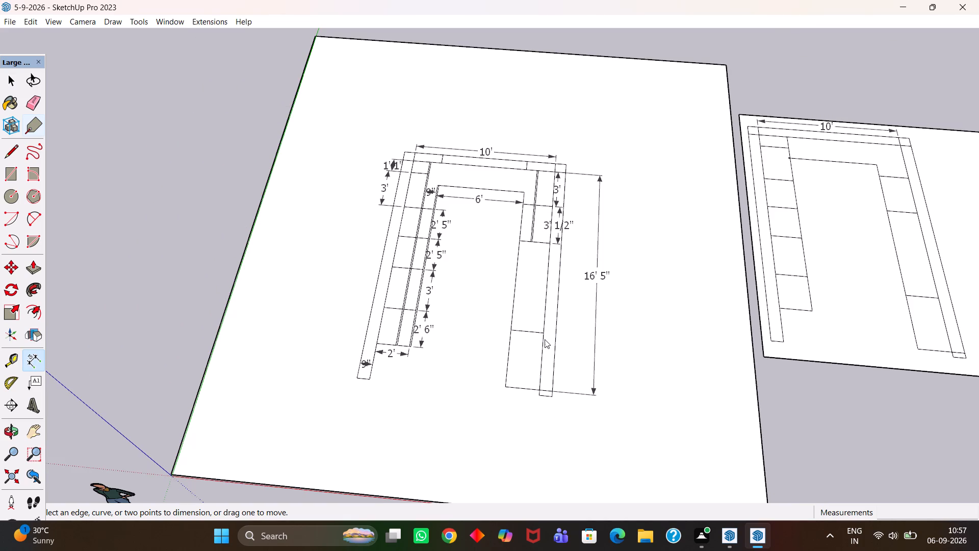
pyautogui.scroll(4, 545, 339)
pyautogui.scroll(-3, 544, 340)
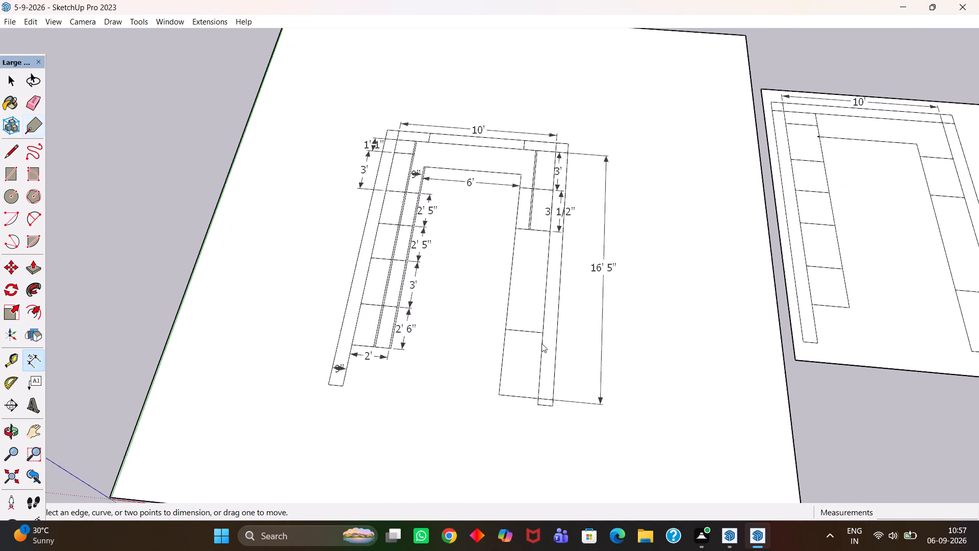
pyautogui.scroll(3, 533, 345)
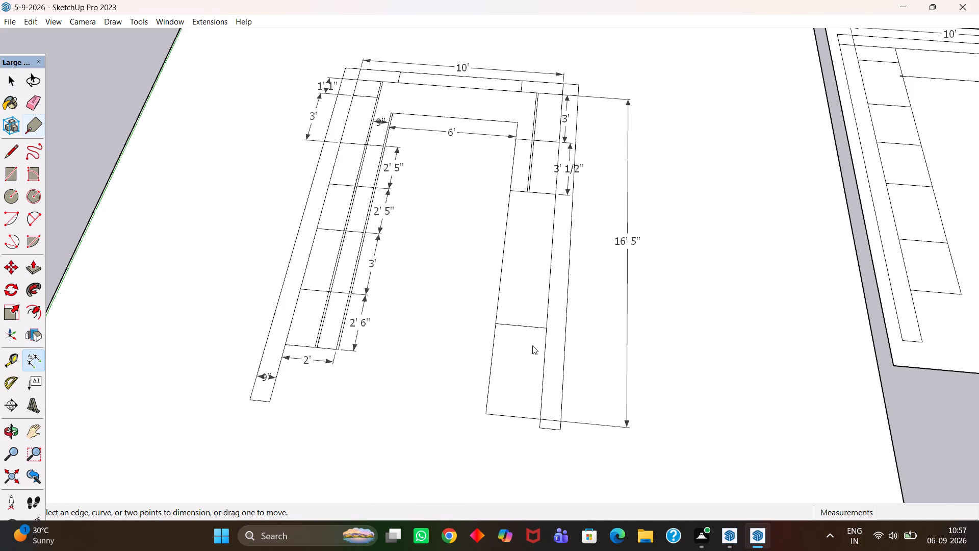
pyautogui.scroll(1, 532, 345)
pyautogui.scroll(-3, 532, 345)
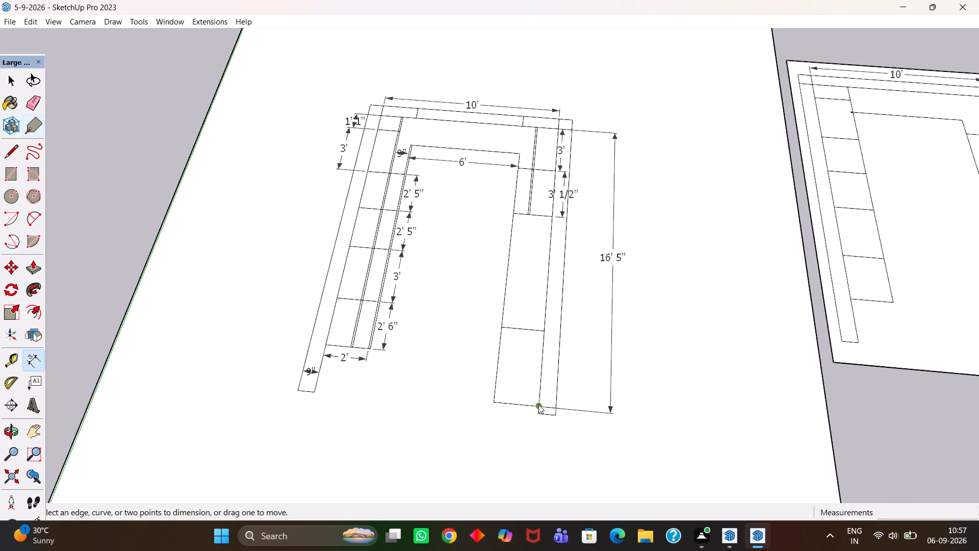
pyautogui.click(538, 405)
pyautogui.click(542, 331)
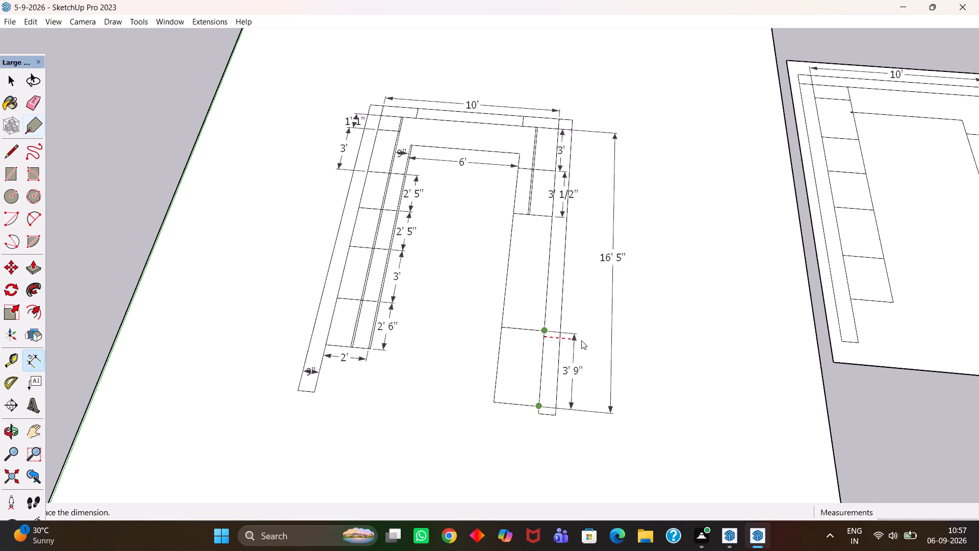
pyautogui.click(589, 342)
pyautogui.click(543, 332)
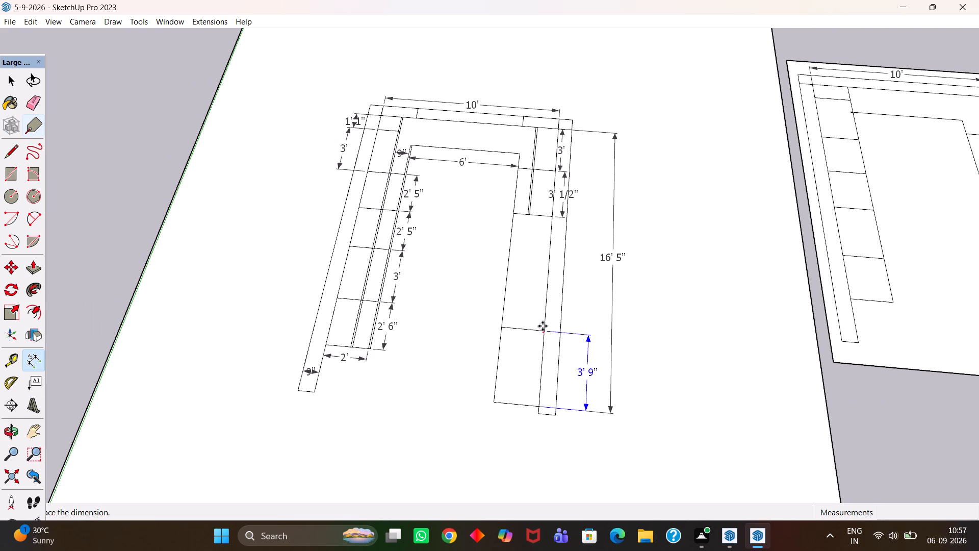
pyautogui.click(550, 331)
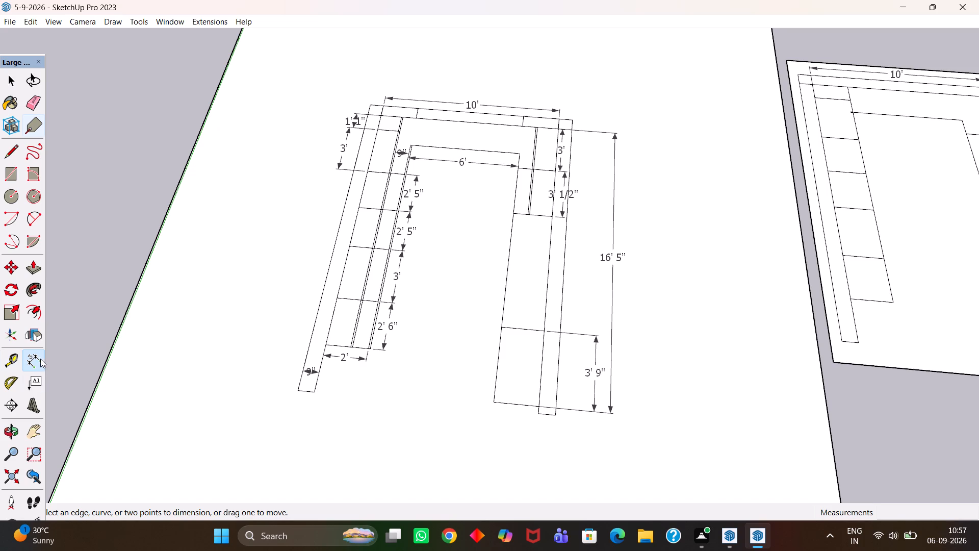
# Dimension the length of the long section behind the right strip's front section, placing the dimension inside the strip.
pyautogui.click(34, 357)
pyautogui.click(513, 215)
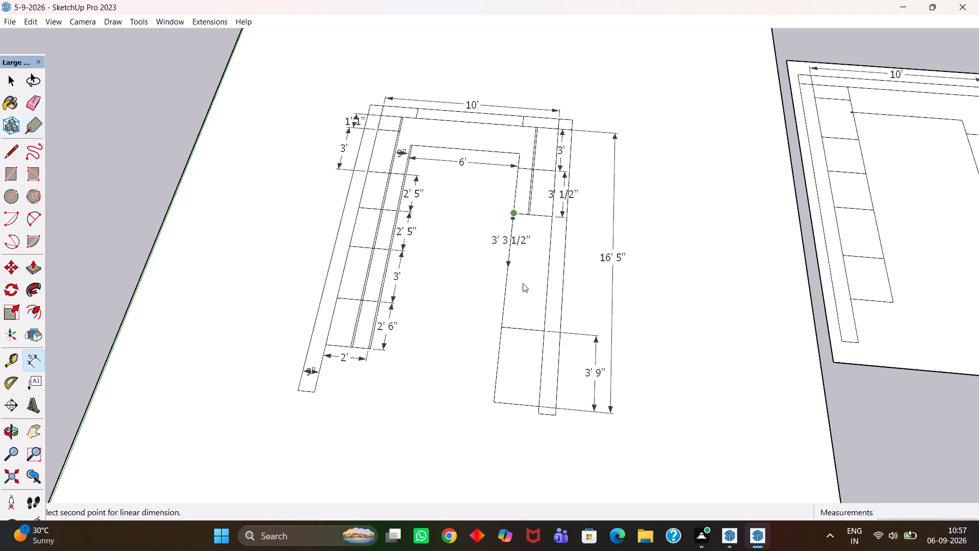
pyautogui.click(544, 333)
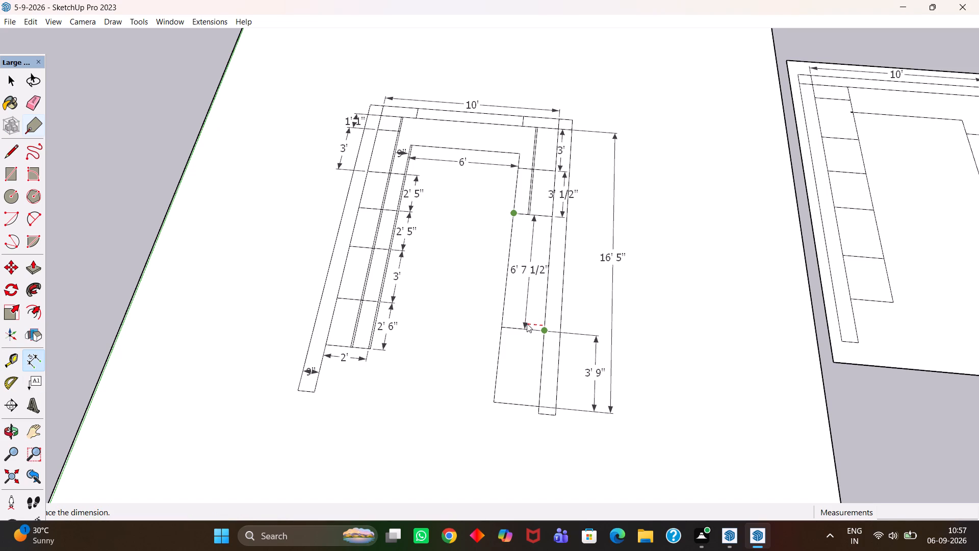
pyautogui.click(526, 323)
# Dimension the width of the right strip at its front end, placing the dimension just in front of the strip.
pyautogui.scroll(-5, 484, 330)
pyautogui.moveTo(483, 333); pyautogui.dragTo(504, 362, button='middle')
pyautogui.scroll(1, 489, 343)
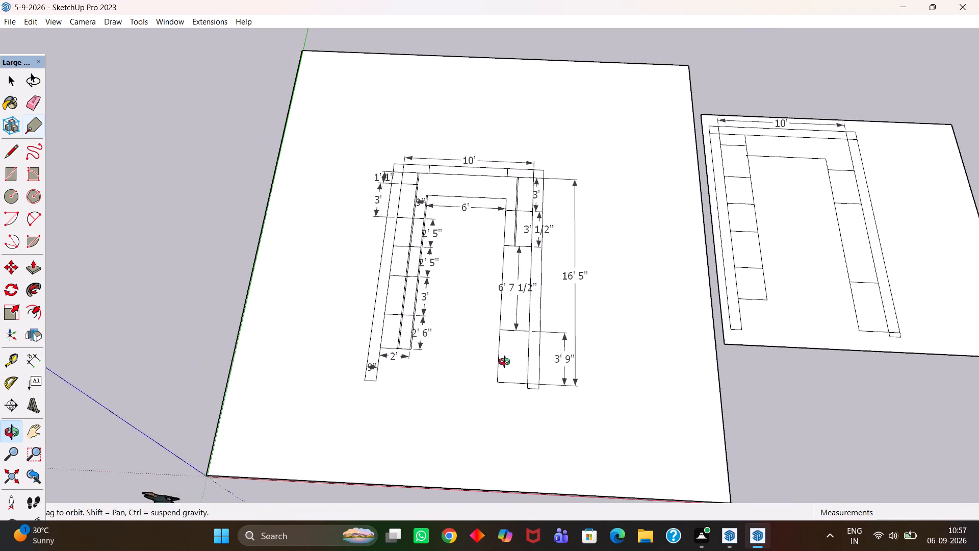
pyautogui.moveTo(504, 362); pyautogui.dragTo(530, 384, button='middle')
pyautogui.middleClick(530, 384)
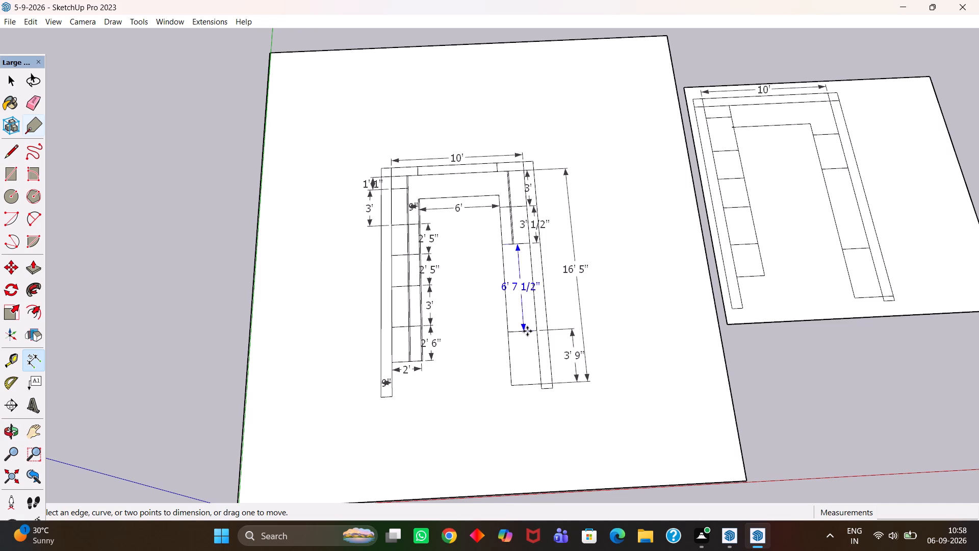
pyautogui.scroll(-2, 527, 331)
pyautogui.scroll(6, 523, 381)
pyautogui.click(548, 372)
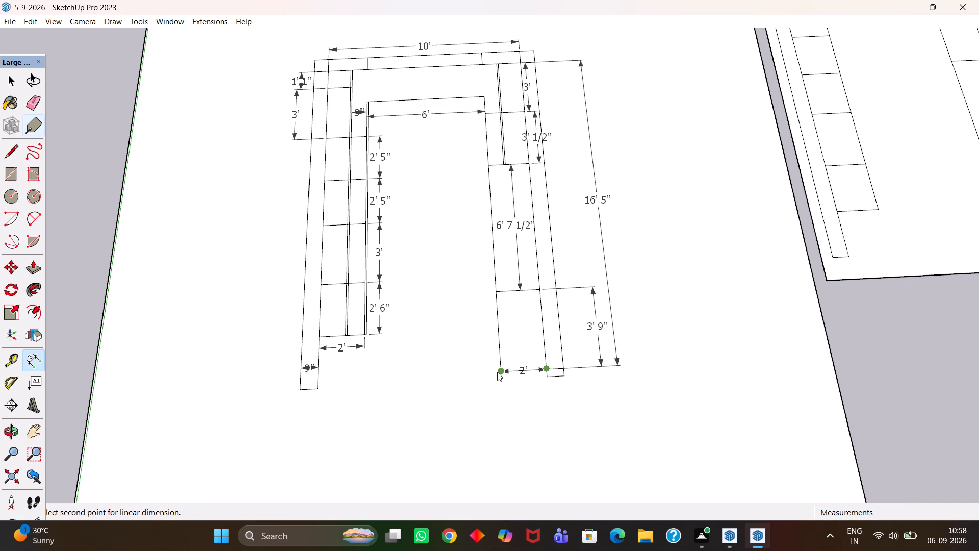
pyautogui.click(496, 372)
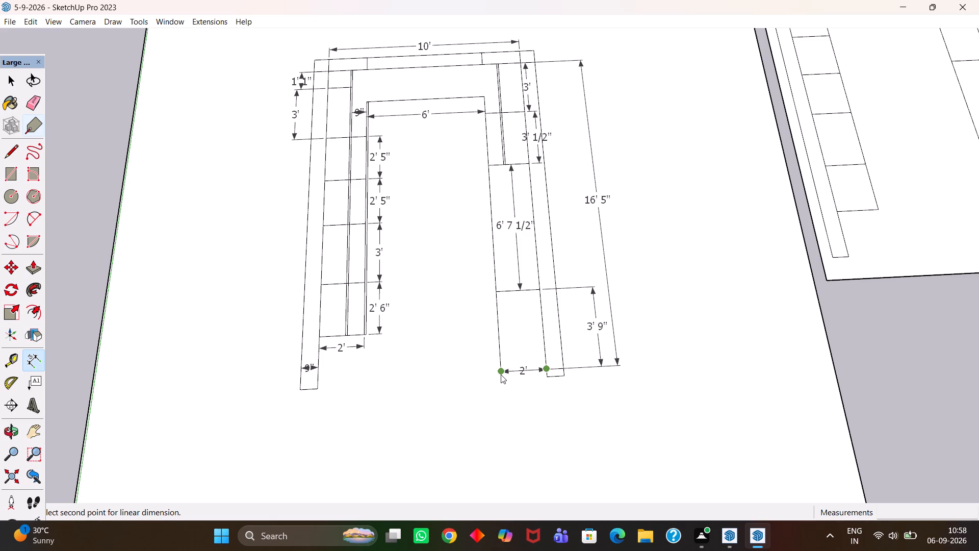
pyautogui.click(501, 374)
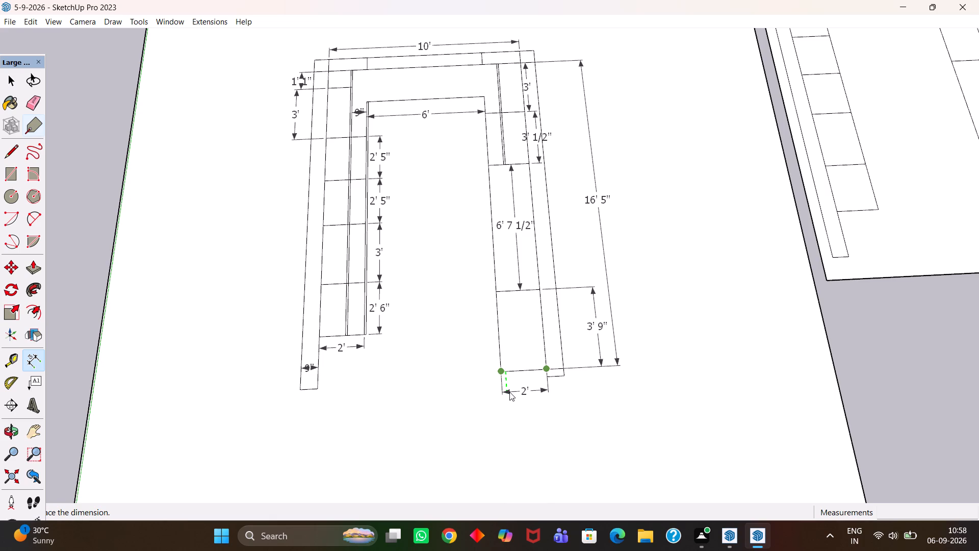
pyautogui.click(510, 392)
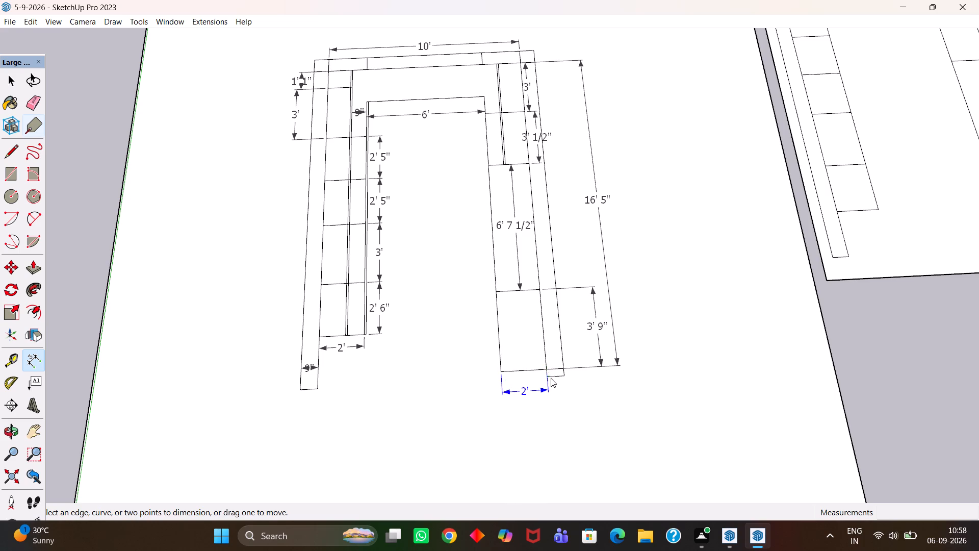
# Draw a 4" by 11' 6" rectangle across the room's open front, using guides along the right strip's front line and the right wall's end.
pyautogui.scroll(3, 552, 377)
pyautogui.press('t')
pyautogui.scroll(2, 552, 377)
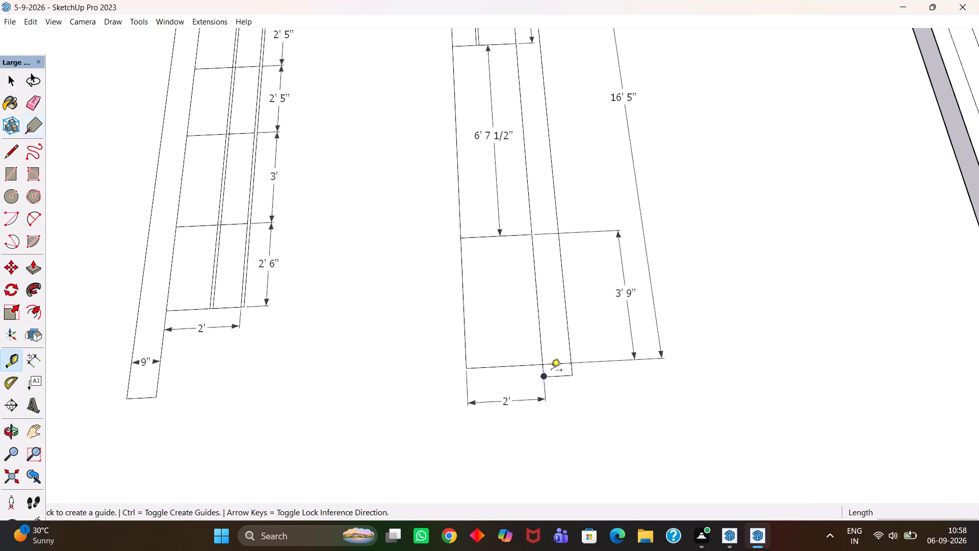
pyautogui.doubleClick(552, 364)
pyautogui.doubleClick(559, 375)
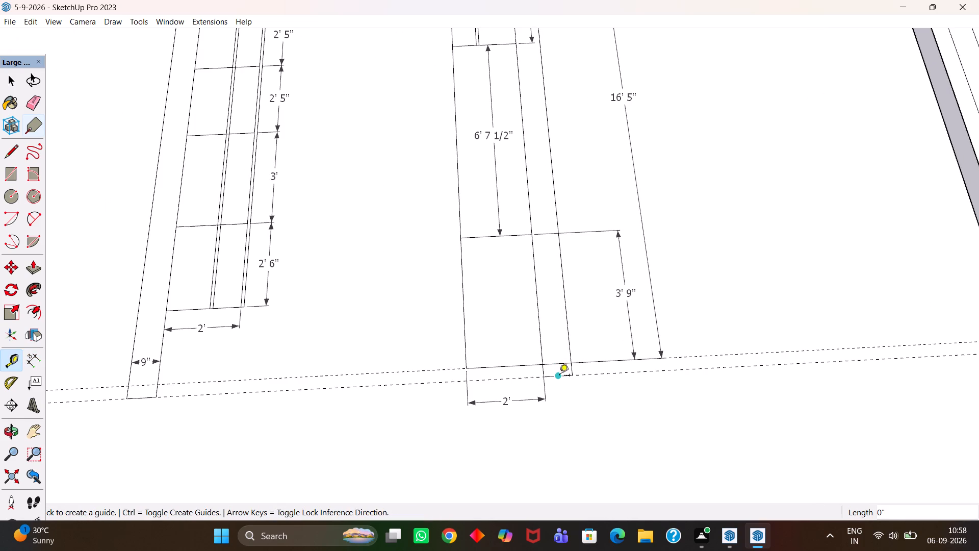
pyautogui.press('r')
pyautogui.click(129, 387)
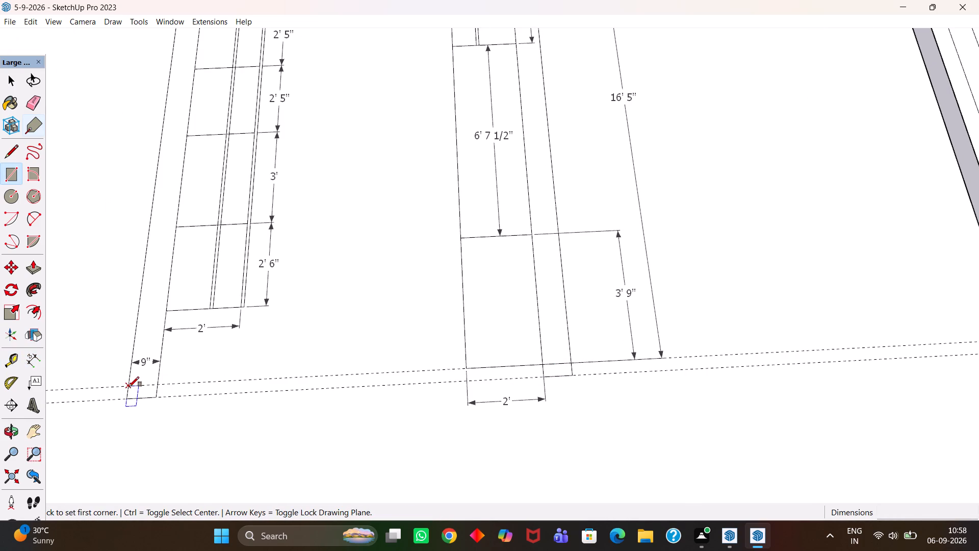
pyautogui.click(568, 378)
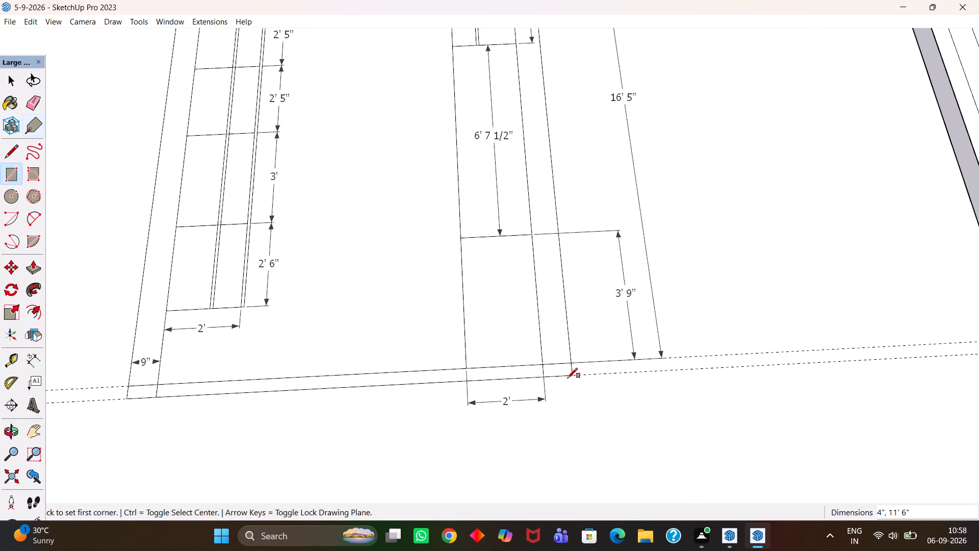
# Erase the two guide lines running along the front wall strip.
pyautogui.scroll(-5, 568, 378)
pyautogui.press('e')
pyautogui.moveTo(689, 352); pyautogui.dragTo(662, 404)
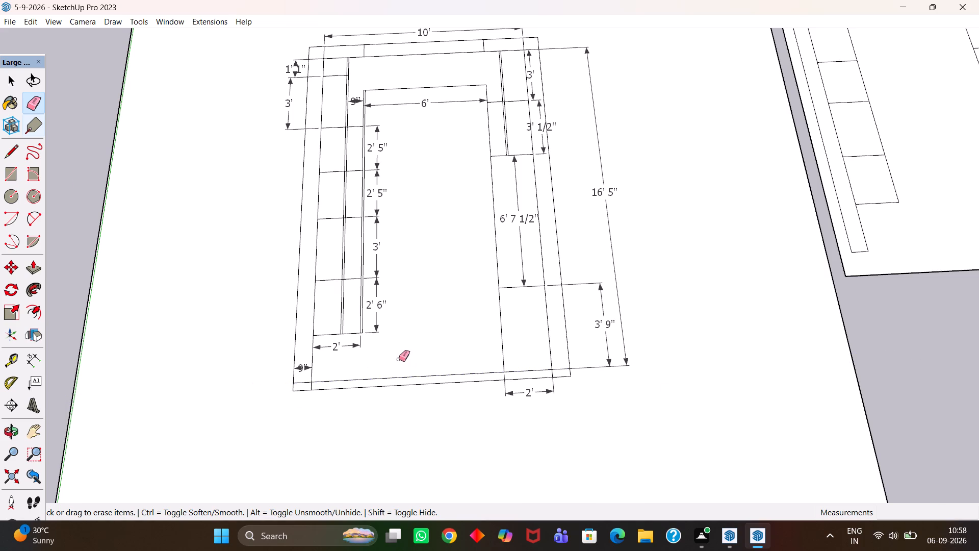
# Examine the closed room plan and its dimensions from above.
pyautogui.scroll(4, 398, 359)
pyautogui.moveTo(388, 358); pyautogui.dragTo(385, 364, button='middle')
pyautogui.press('h')
pyautogui.scroll(-7, 384, 370)
pyautogui.moveTo(400, 273); pyautogui.dragTo(389, 337, button='middle')
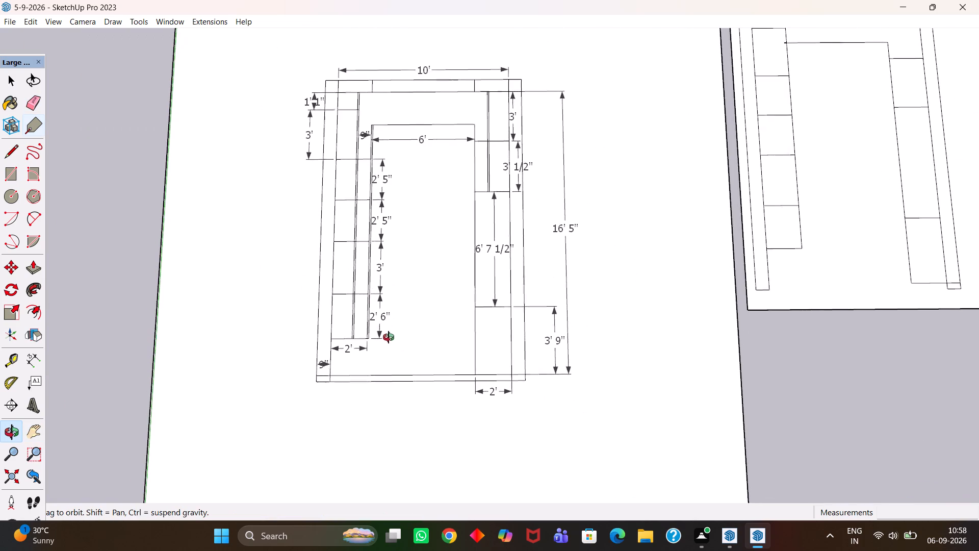
pyautogui.moveTo(389, 337); pyautogui.dragTo(388, 338, button='middle')
pyautogui.scroll(5, 388, 338)
pyautogui.scroll(-5, 388, 338)
pyautogui.moveTo(403, 319); pyautogui.dragTo(410, 337, button='middle')
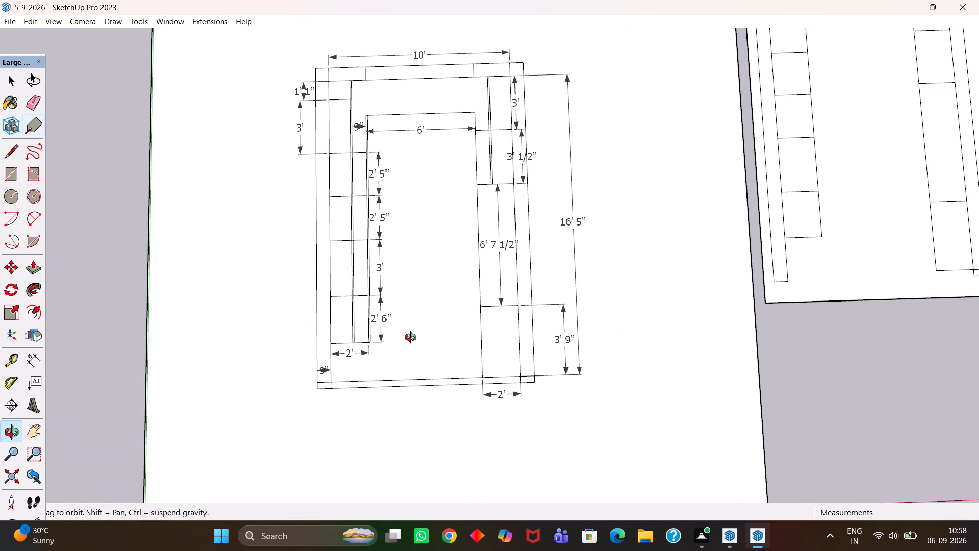
pyautogui.moveTo(410, 337); pyautogui.dragTo(416, 341, button='middle')
pyautogui.scroll(3, 416, 341)
pyautogui.scroll(-4, 416, 341)
pyautogui.scroll(4, 419, 343)
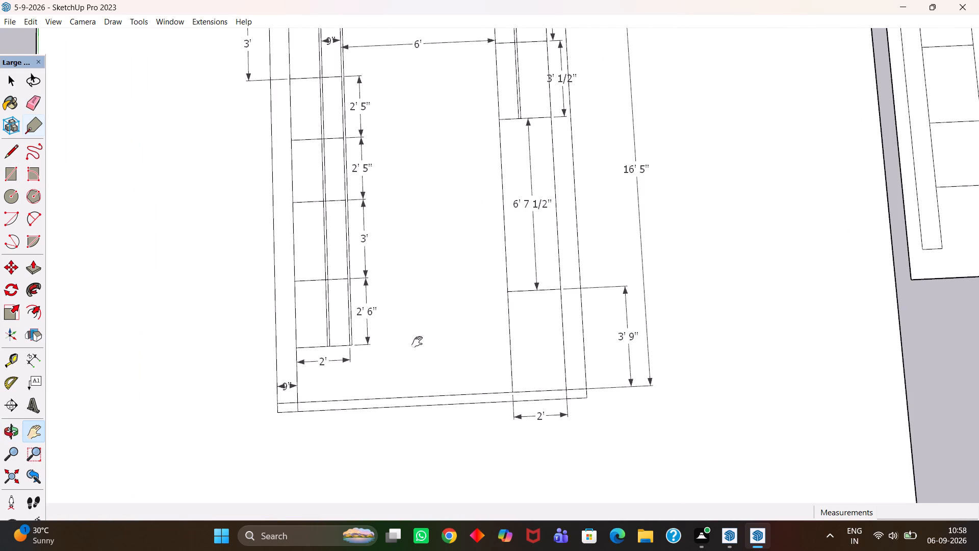
pyautogui.moveTo(413, 342); pyautogui.dragTo(400, 341, button='middle')
pyautogui.scroll(1, 400, 341)
pyautogui.scroll(-2, 400, 341)
pyautogui.press('h')
pyautogui.moveTo(433, 287); pyautogui.dragTo(413, 364)
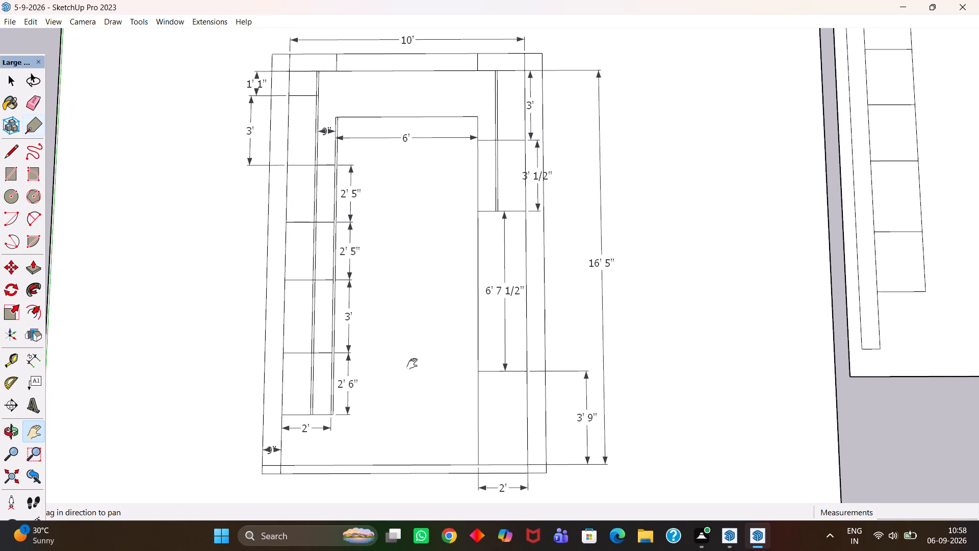
pyautogui.scroll(-3, 412, 364)
pyautogui.scroll(2, 427, 352)
pyautogui.moveTo(435, 354); pyautogui.dragTo(383, 343)
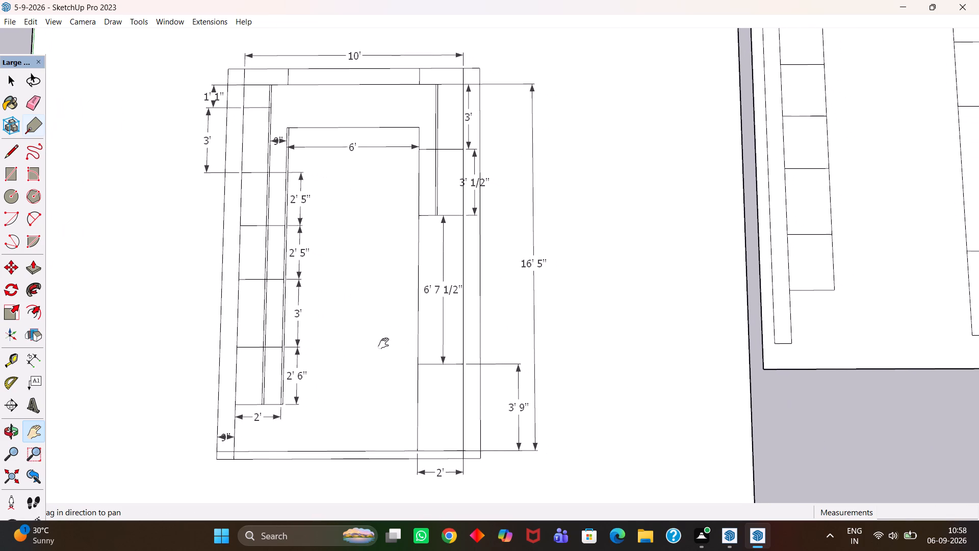
pyautogui.moveTo(383, 343); pyautogui.dragTo(385, 340)
pyautogui.scroll(1, 385, 340)
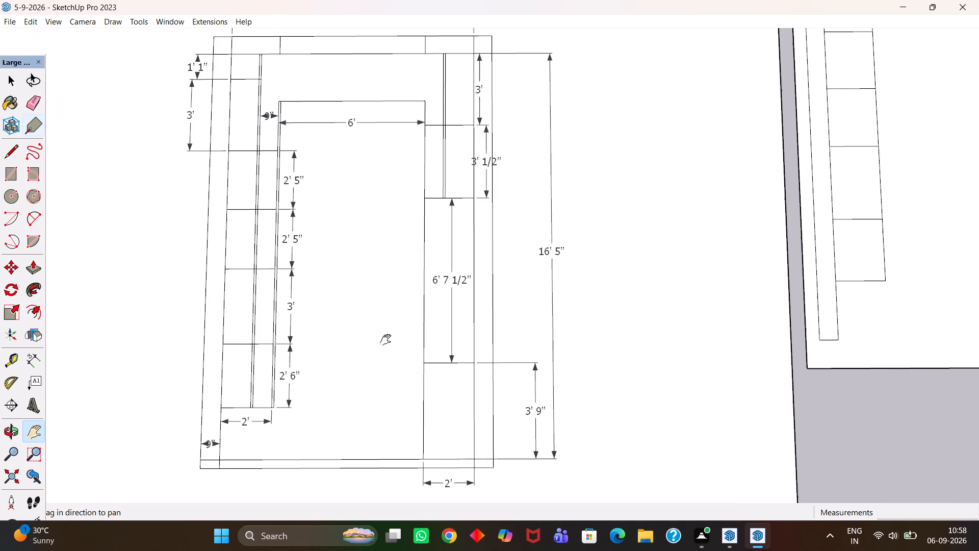
pyautogui.scroll(-1, 385, 340)
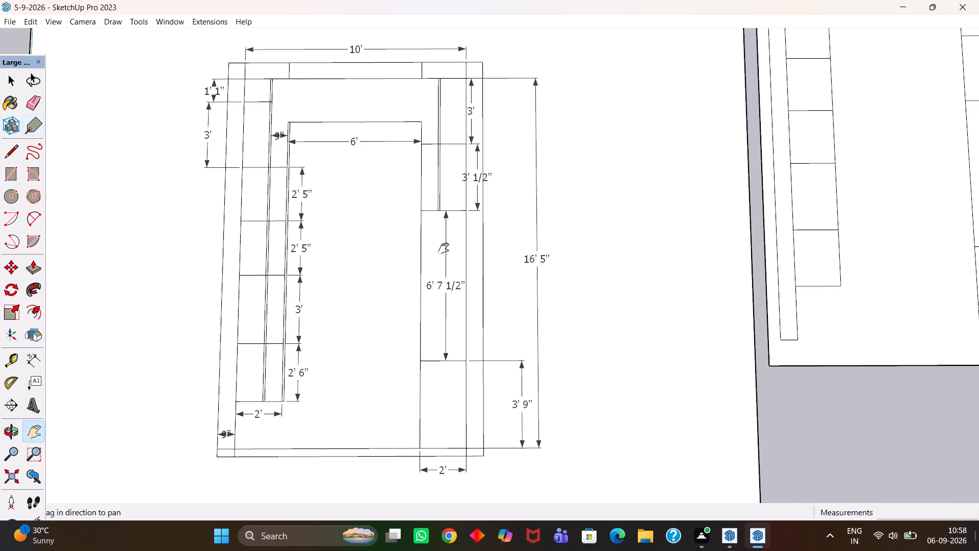
pyautogui.scroll(-4, 416, 287)
pyautogui.scroll(4, 396, 315)
pyautogui.press('h')
pyautogui.moveTo(386, 325); pyautogui.dragTo(383, 309)
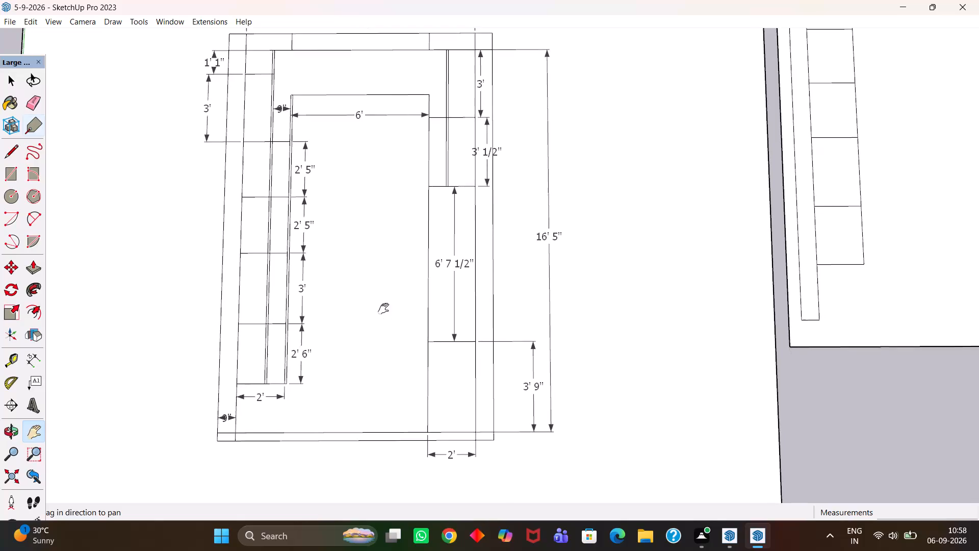
pyautogui.moveTo(383, 309); pyautogui.dragTo(383, 294)
pyautogui.scroll(-2, 383, 294)
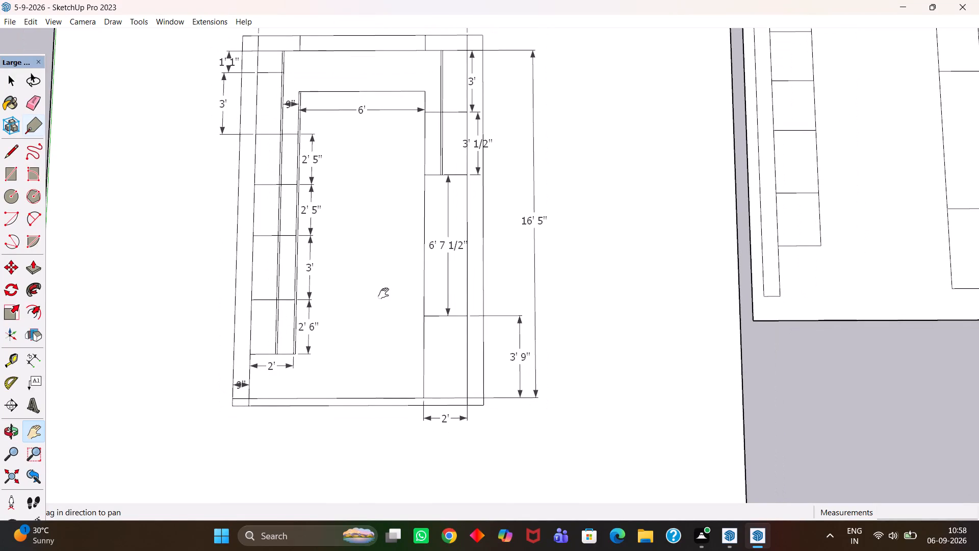
pyautogui.scroll(2, 365, 306)
pyautogui.scroll(-1, 395, 280)
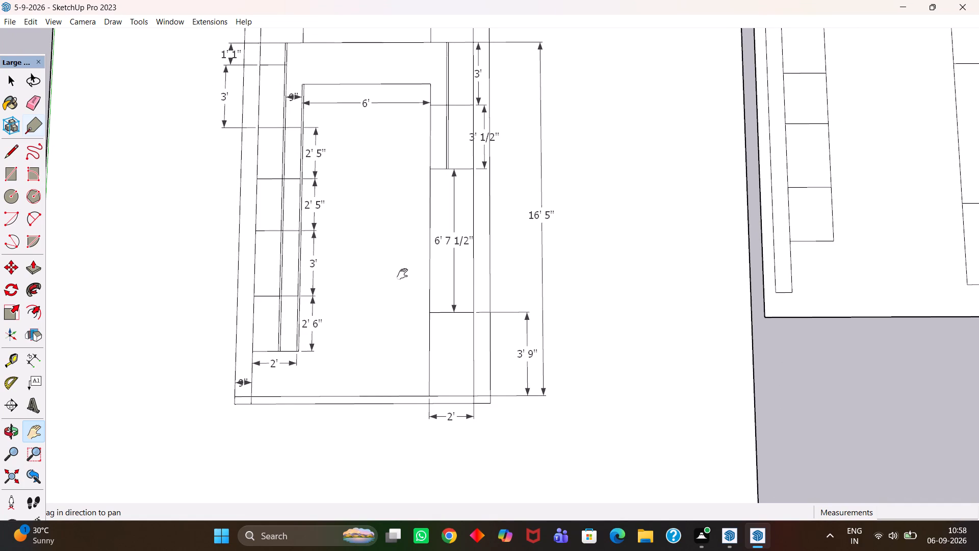
pyautogui.scroll(-1, 403, 274)
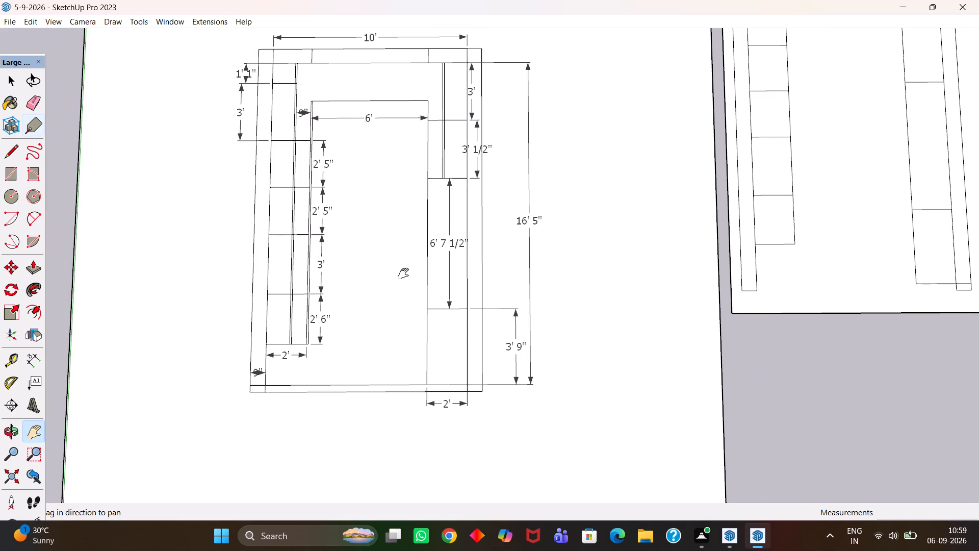
pyautogui.scroll(1, 403, 273)
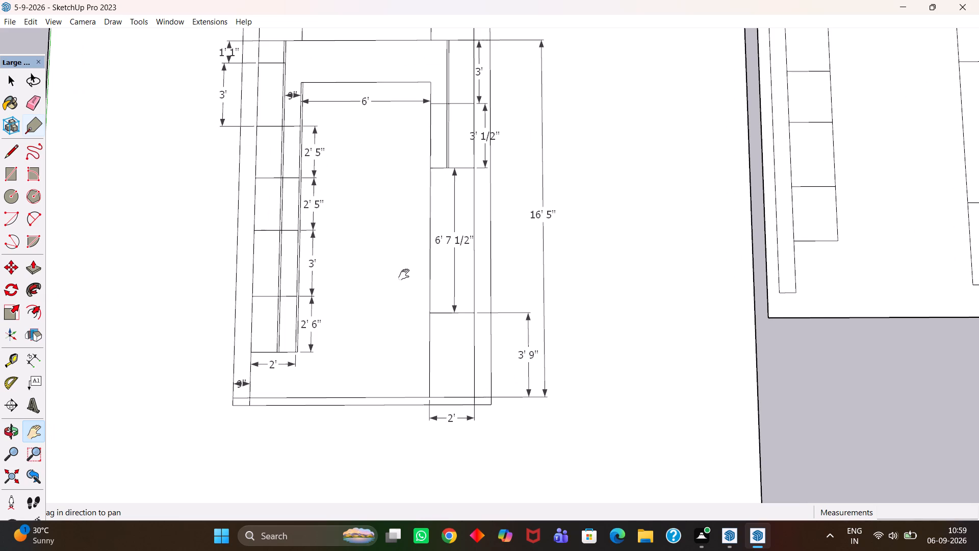
pyautogui.scroll(1, 404, 274)
pyautogui.scroll(-7, 404, 277)
# Dimension the length of the right strip's front section inside the strip, in line with the dimension of the long section behind it.
pyautogui.moveTo(396, 313); pyautogui.dragTo(250, 204, button='middle')
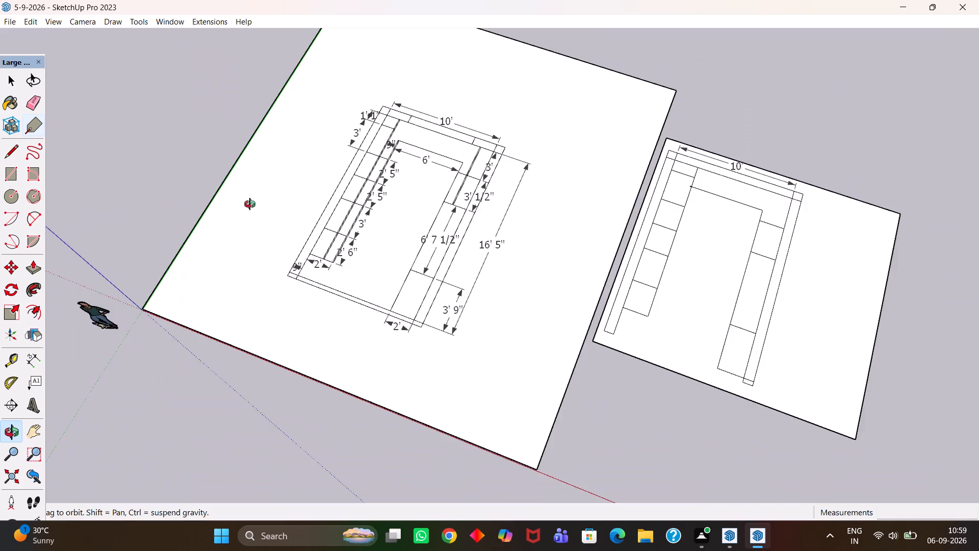
pyautogui.moveTo(250, 204); pyautogui.dragTo(217, 190, button='middle')
pyautogui.scroll(9, 235, 211)
pyautogui.moveTo(466, 350); pyautogui.dragTo(482, 364, button='middle')
pyautogui.scroll(1, 426, 313)
pyautogui.scroll(1, 476, 363)
pyautogui.click(30, 360)
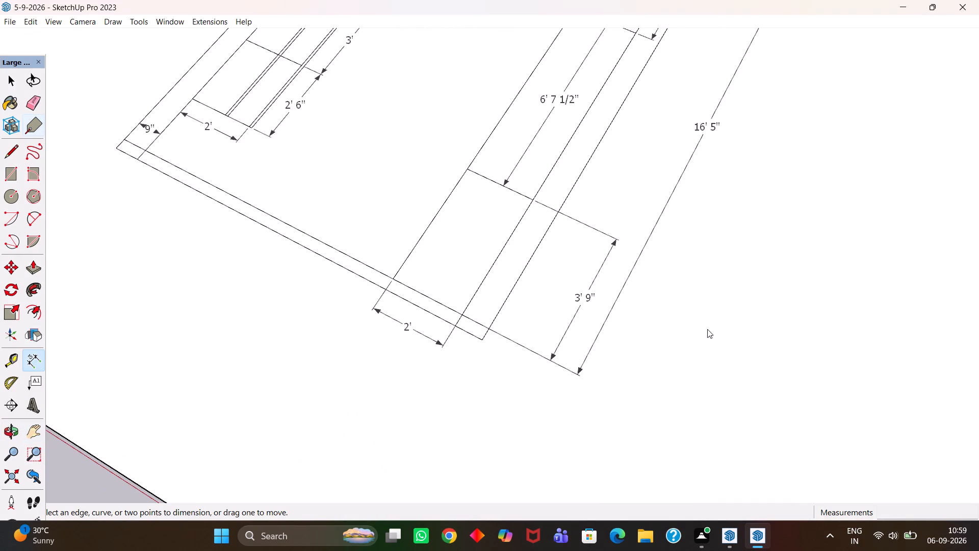
pyautogui.scroll(2, 653, 337)
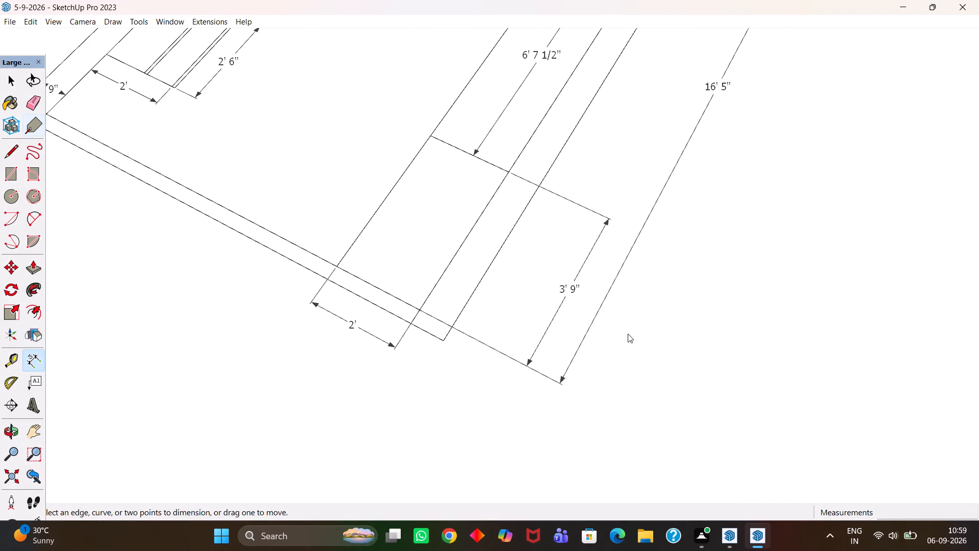
pyautogui.click(337, 268)
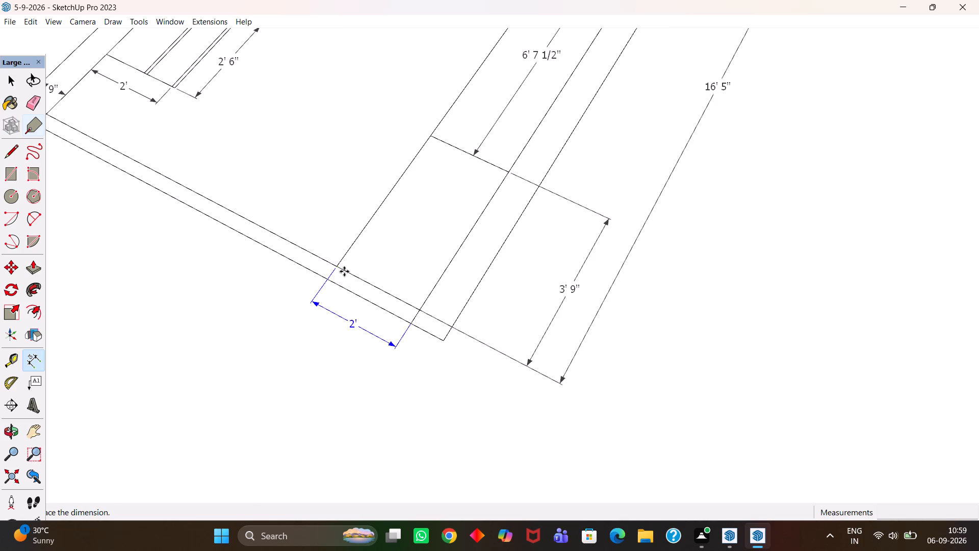
pyautogui.click(344, 273)
pyautogui.click(36, 357)
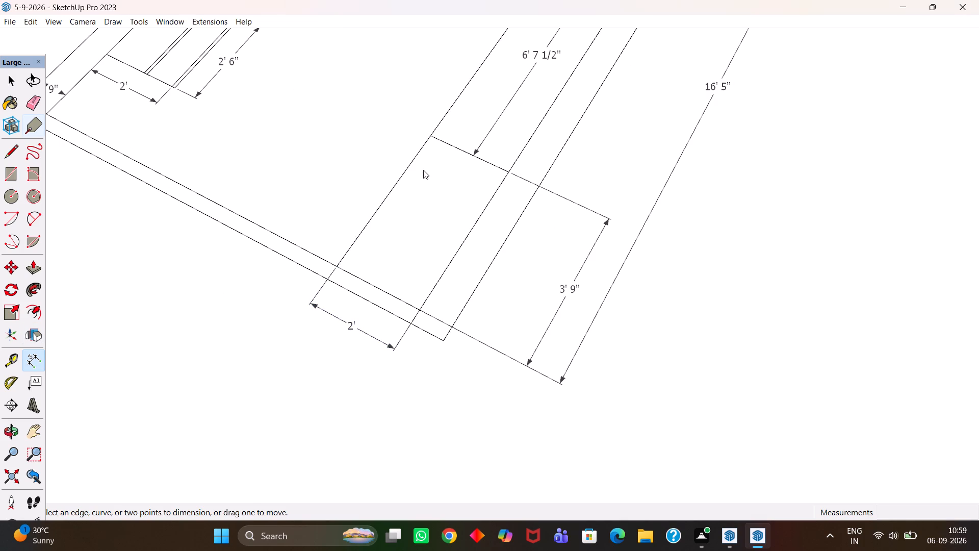
pyautogui.click(430, 137)
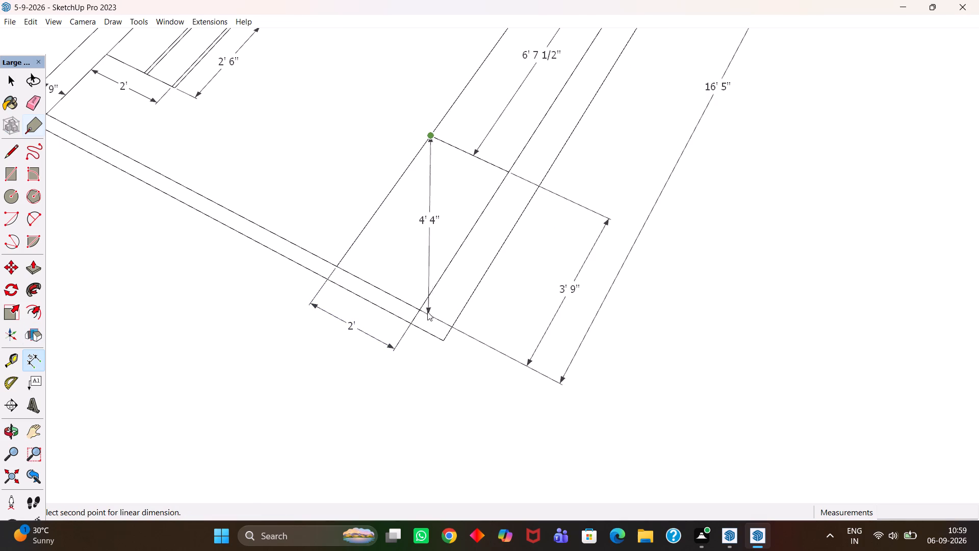
pyautogui.click(420, 312)
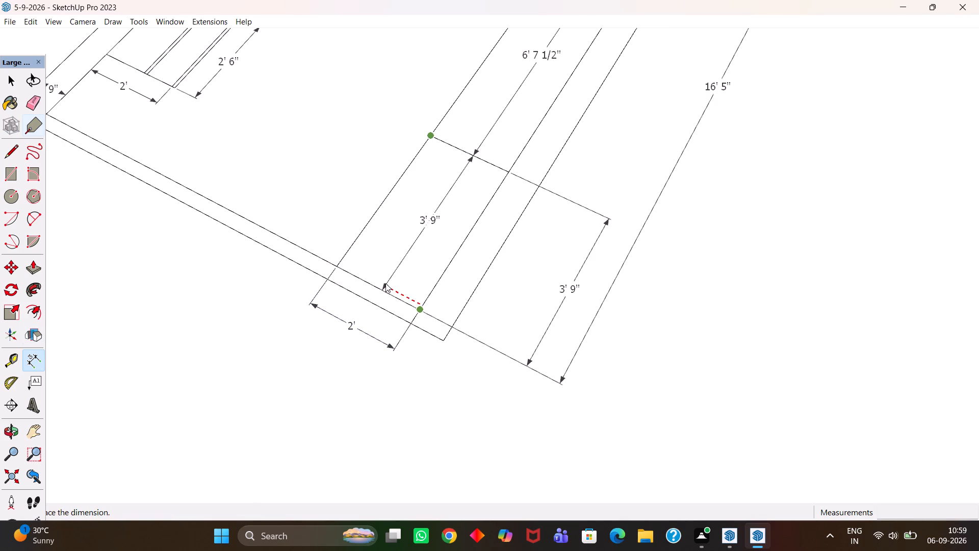
pyautogui.click(385, 283)
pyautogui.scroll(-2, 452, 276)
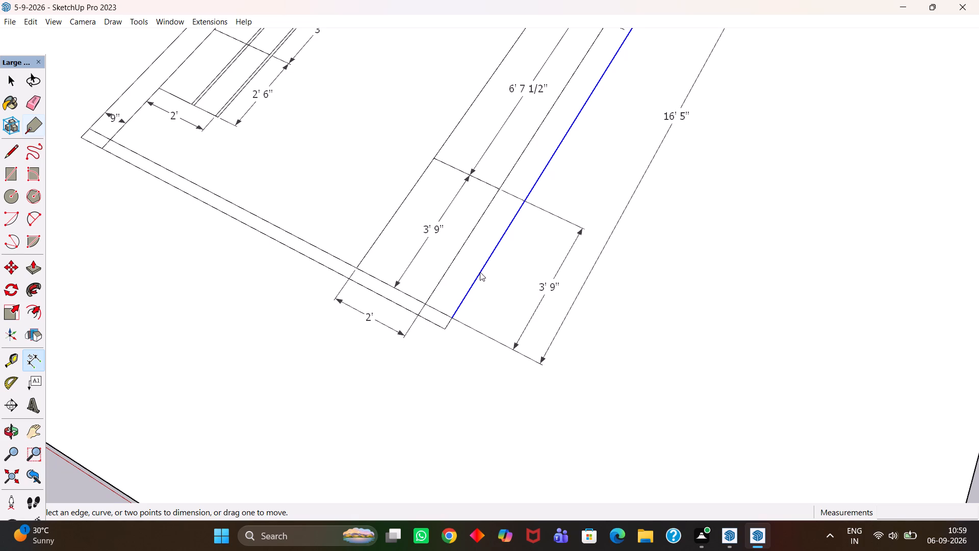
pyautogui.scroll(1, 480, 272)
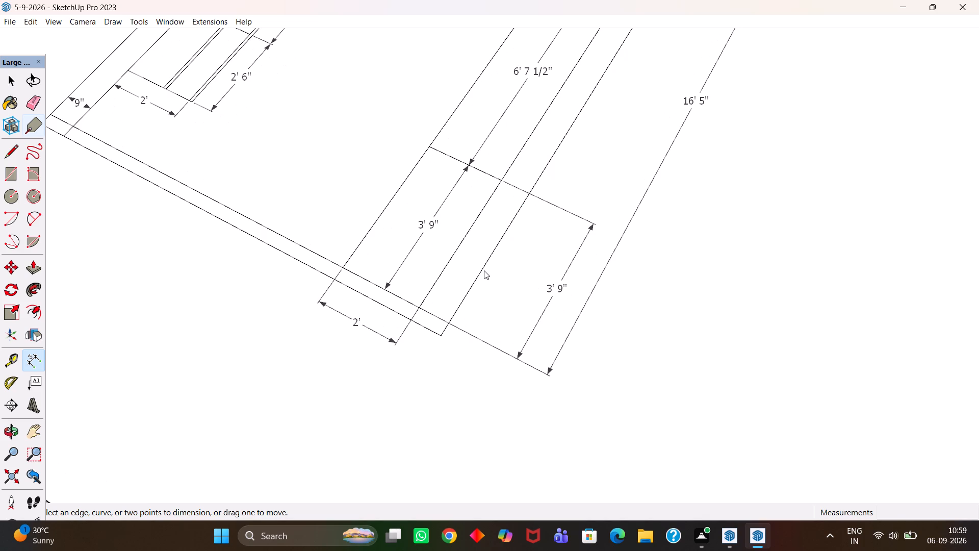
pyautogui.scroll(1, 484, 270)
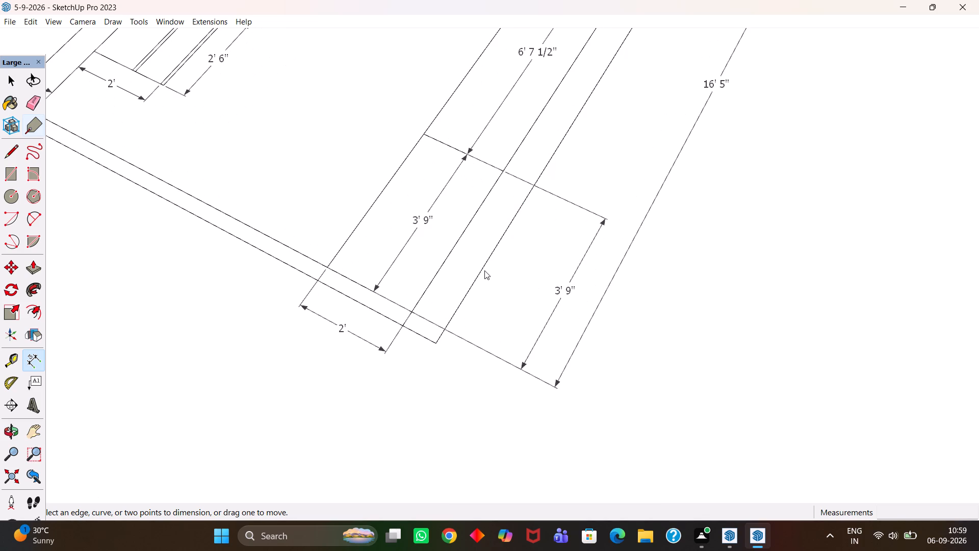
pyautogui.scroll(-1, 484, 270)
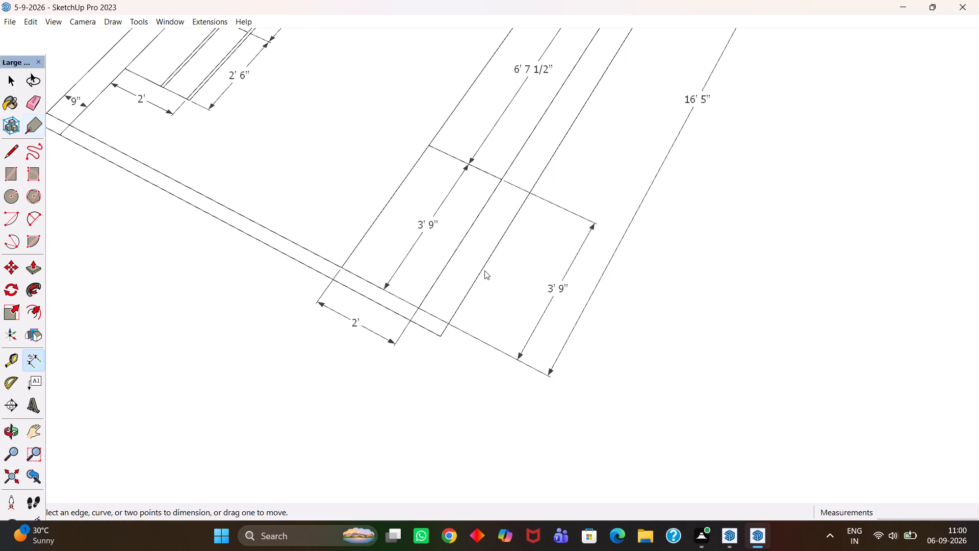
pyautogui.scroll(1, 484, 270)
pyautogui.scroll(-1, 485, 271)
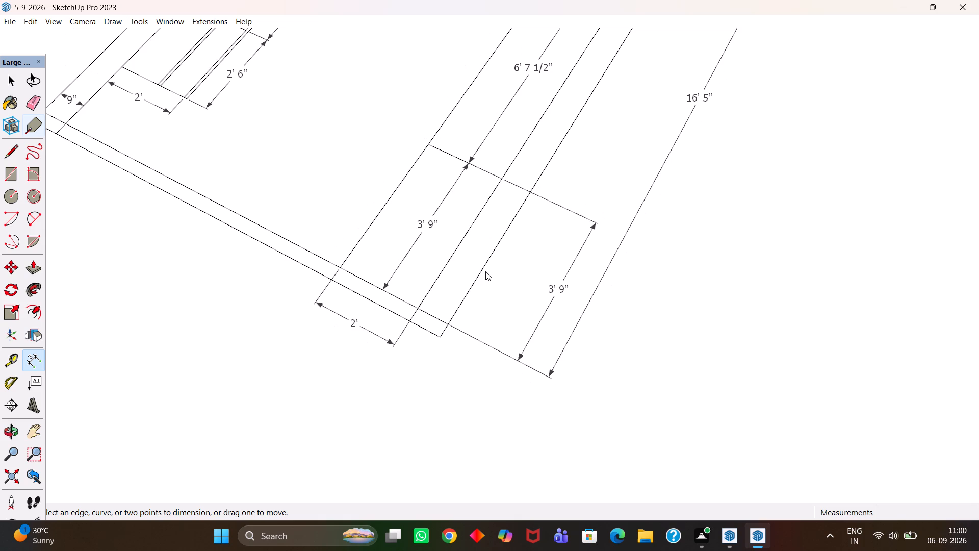
# Draw a 6' line through the middle of the back wall's opening, between the midpoints of its two end lines.
pyautogui.scroll(-1, 485, 271)
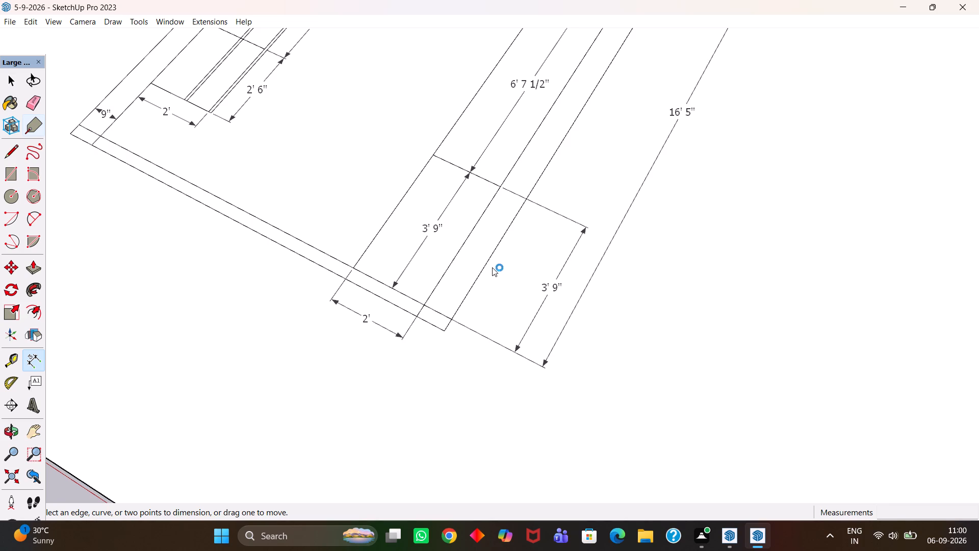
pyautogui.press('h')
pyautogui.scroll(-3, 472, 280)
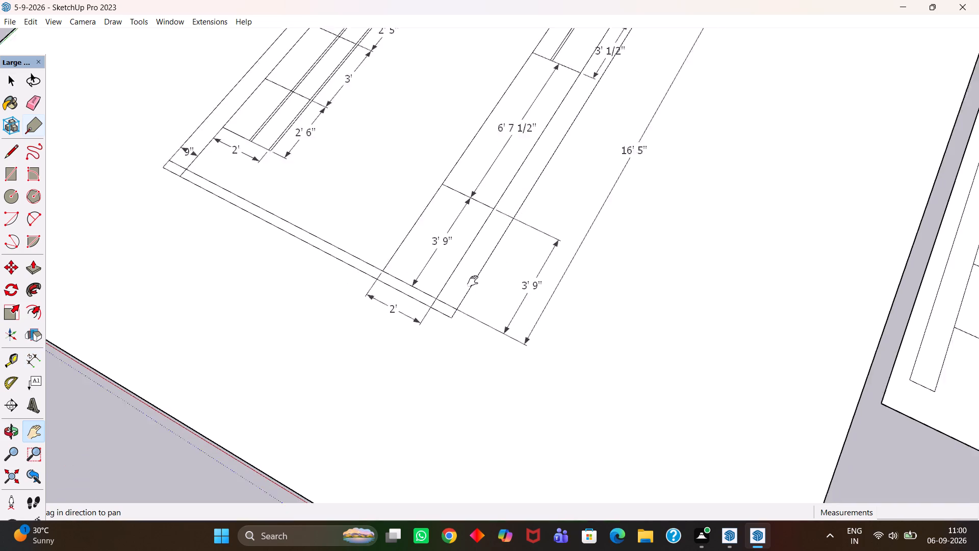
pyautogui.scroll(-5, 473, 281)
pyautogui.scroll(1, 461, 284)
pyautogui.moveTo(459, 284); pyautogui.dragTo(587, 336, button='middle')
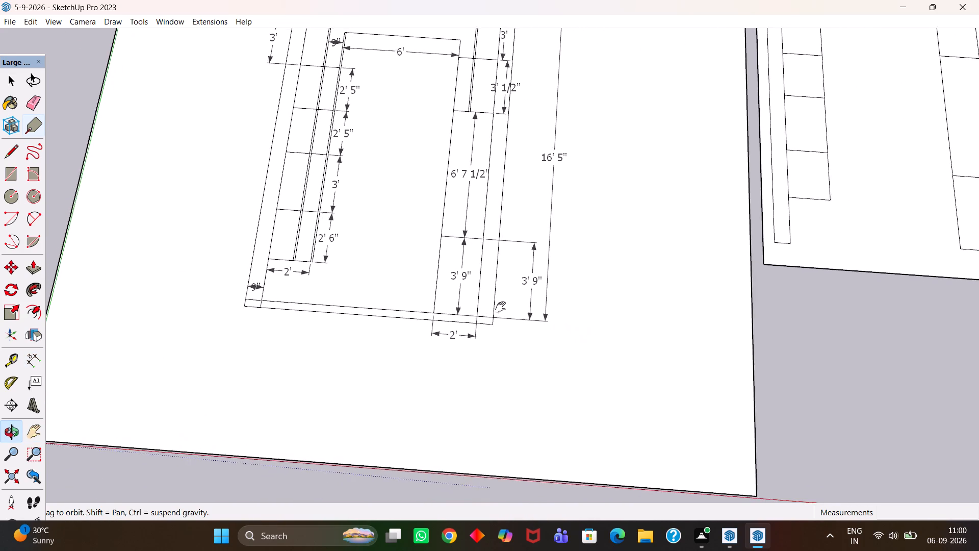
pyautogui.scroll(1, 500, 307)
pyautogui.press('h')
pyautogui.moveTo(399, 295); pyautogui.dragTo(412, 309, button='middle')
pyautogui.middleClick(412, 309)
pyautogui.press('h')
pyautogui.scroll(1, 414, 308)
pyautogui.moveTo(413, 294); pyautogui.dragTo(436, 330)
pyautogui.scroll(-3, 428, 315)
pyautogui.press('h')
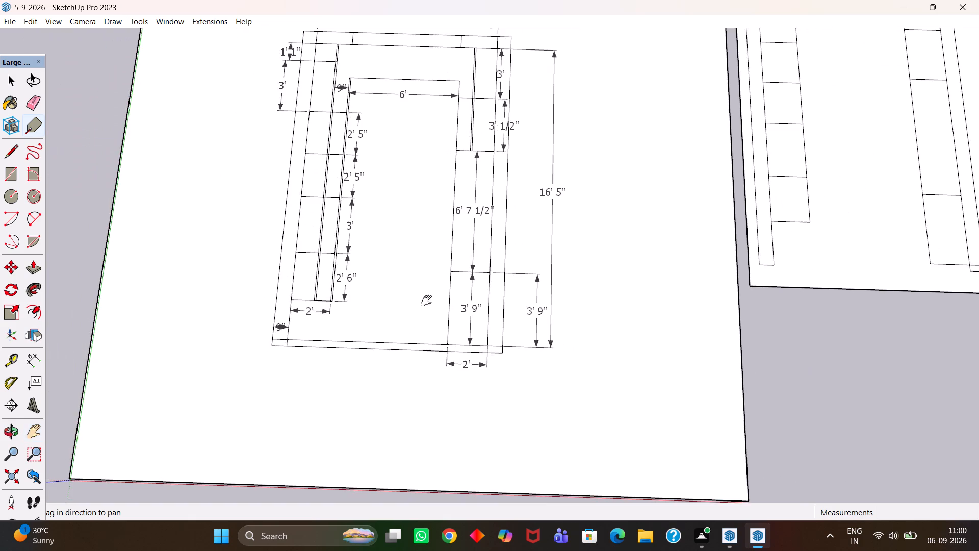
pyautogui.moveTo(425, 282); pyautogui.dragTo(461, 350)
pyautogui.scroll(3, 459, 339)
pyautogui.press('h')
pyautogui.scroll(-3, 444, 322)
pyautogui.moveTo(440, 316); pyautogui.dragTo(486, 429)
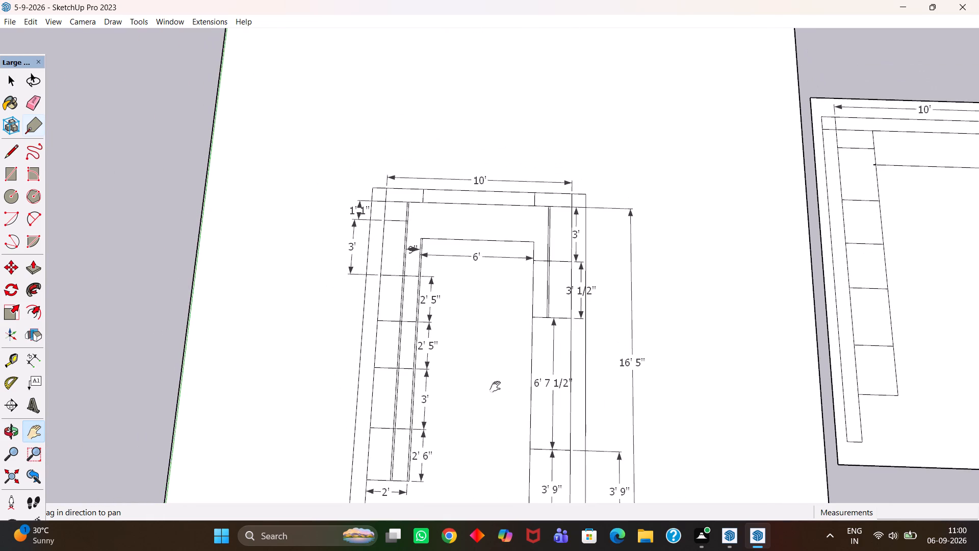
pyautogui.moveTo(482, 307); pyautogui.dragTo(487, 355, button='middle')
pyautogui.scroll(4, 484, 239)
pyautogui.moveTo(502, 277); pyautogui.dragTo(507, 262, button='middle')
pyautogui.press('h')
pyautogui.scroll(1, 508, 255)
pyautogui.moveTo(508, 229); pyautogui.dragTo(501, 340)
pyautogui.scroll(3, 482, 302)
pyautogui.moveTo(484, 323); pyautogui.dragTo(487, 302, button='middle')
pyautogui.press('l')
pyautogui.scroll(1, 487, 302)
pyautogui.press('Return')
pyautogui.scroll(2, 487, 305)
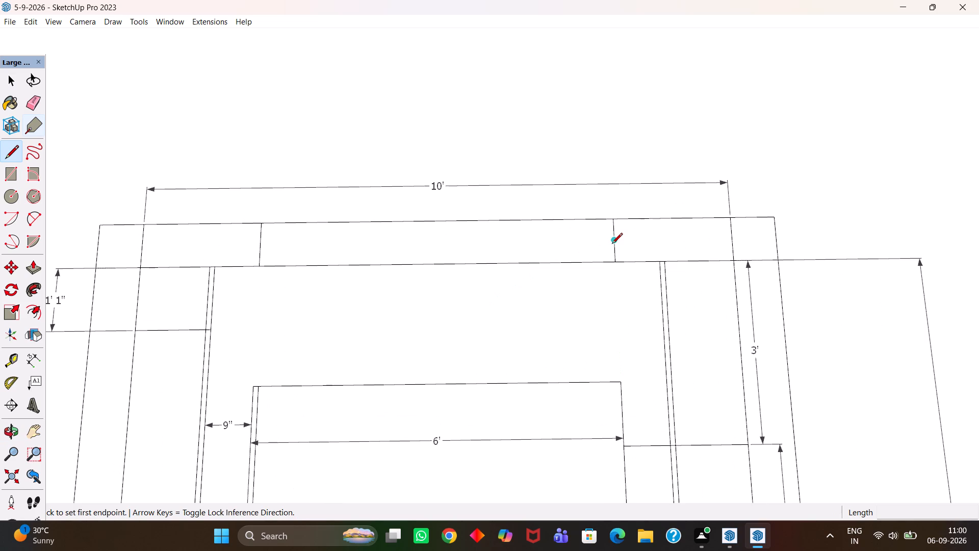
pyautogui.click(612, 244)
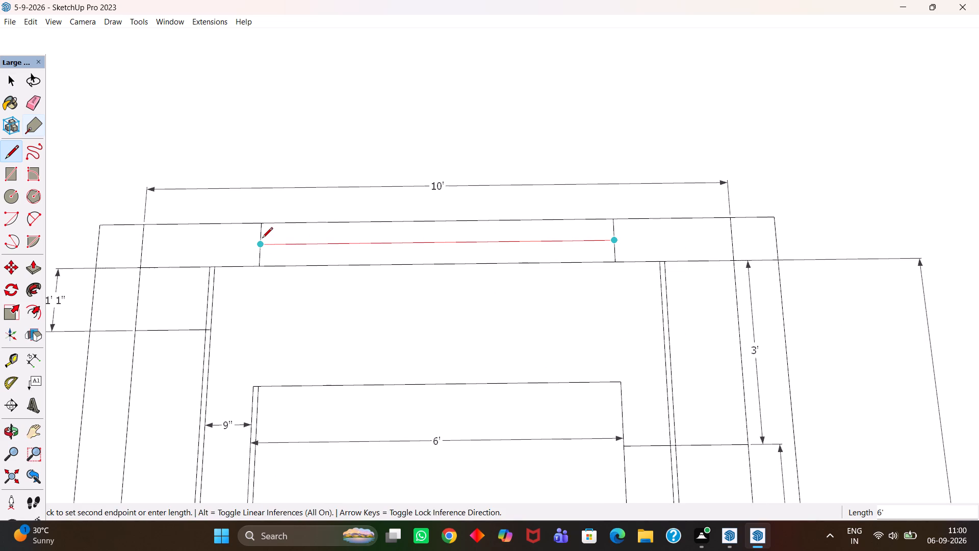
pyautogui.click(262, 239)
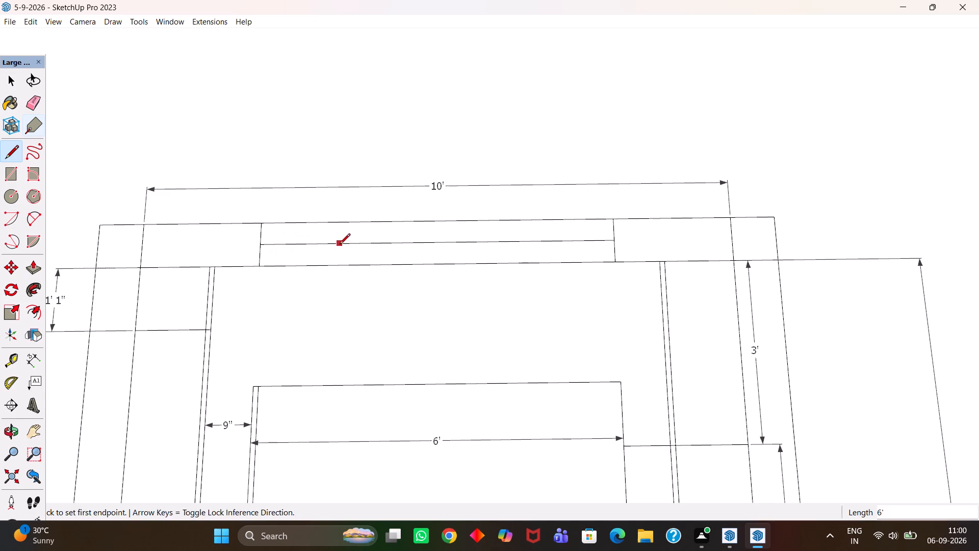
# Examine the whole dimensioned room plan from above, from the divided back-wall opening to the front wall strip.
pyautogui.press('h')
pyautogui.scroll(-3, 334, 257)
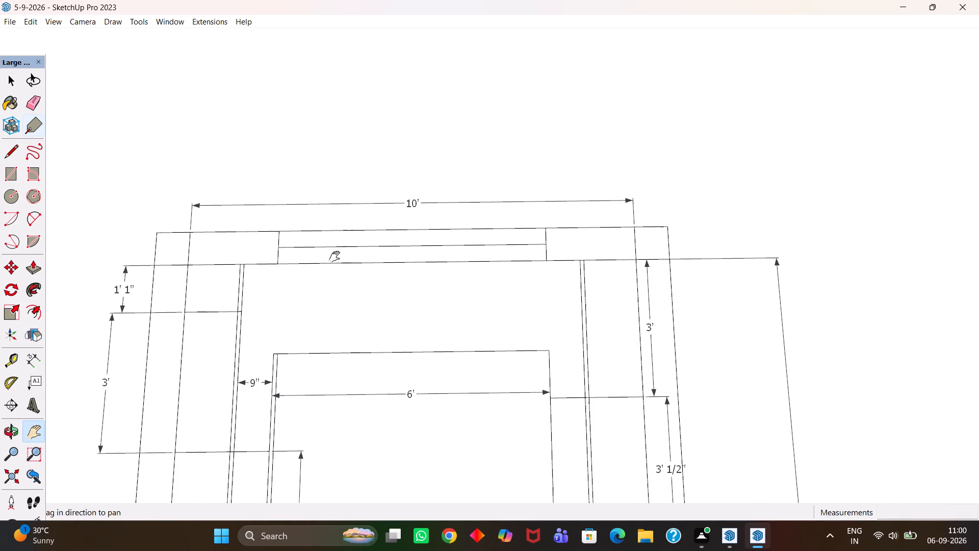
pyautogui.scroll(-1, 334, 257)
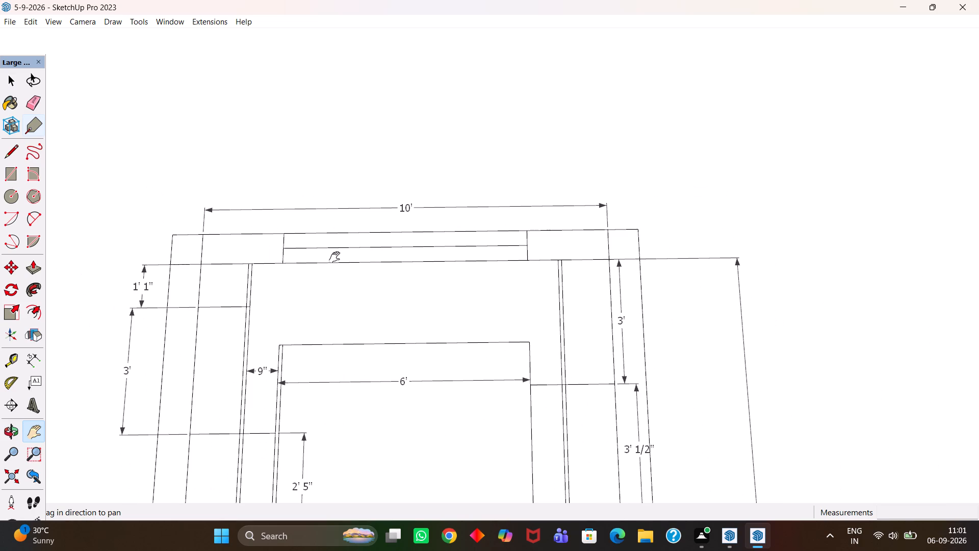
pyautogui.scroll(-1, 334, 257)
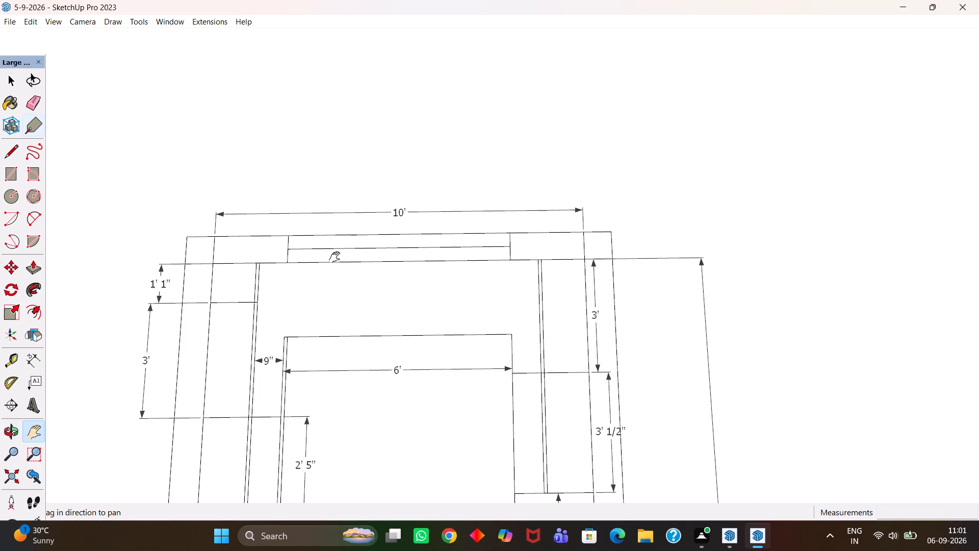
pyautogui.scroll(-1, 334, 257)
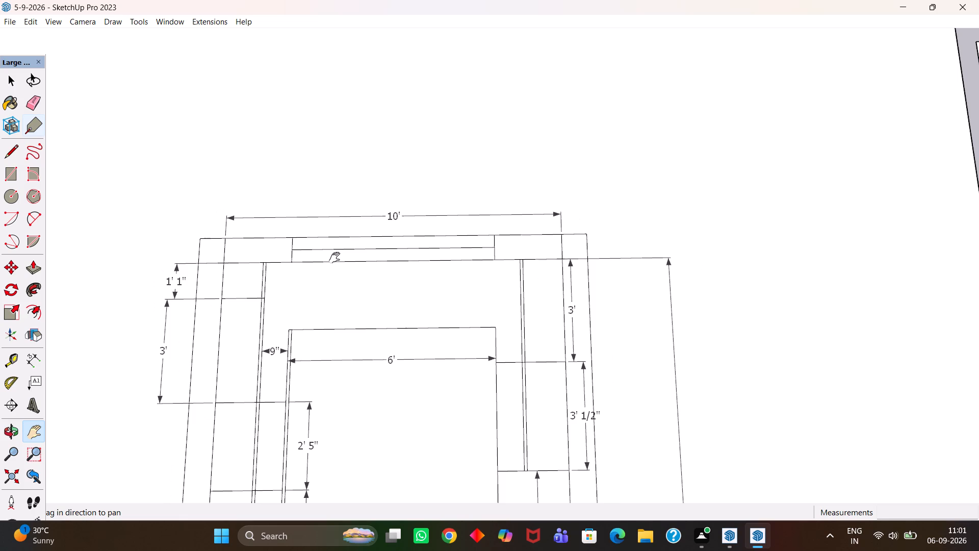
pyautogui.scroll(-1, 334, 258)
pyautogui.scroll(1, 334, 258)
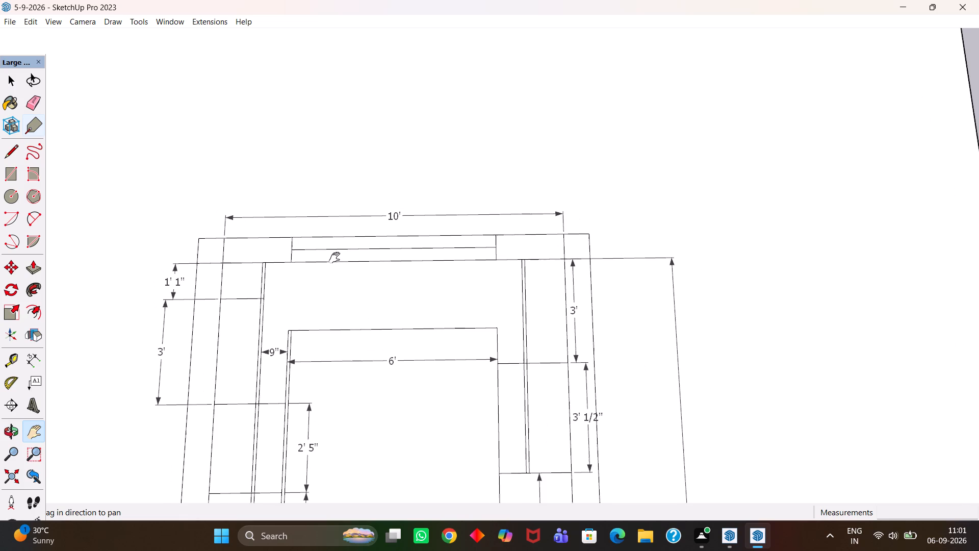
pyautogui.scroll(1, 334, 258)
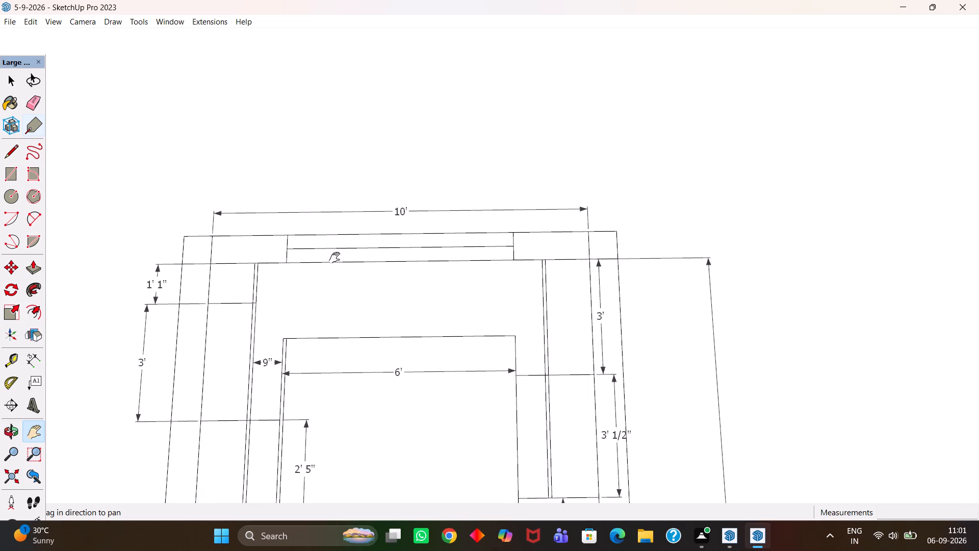
pyautogui.scroll(2, 334, 258)
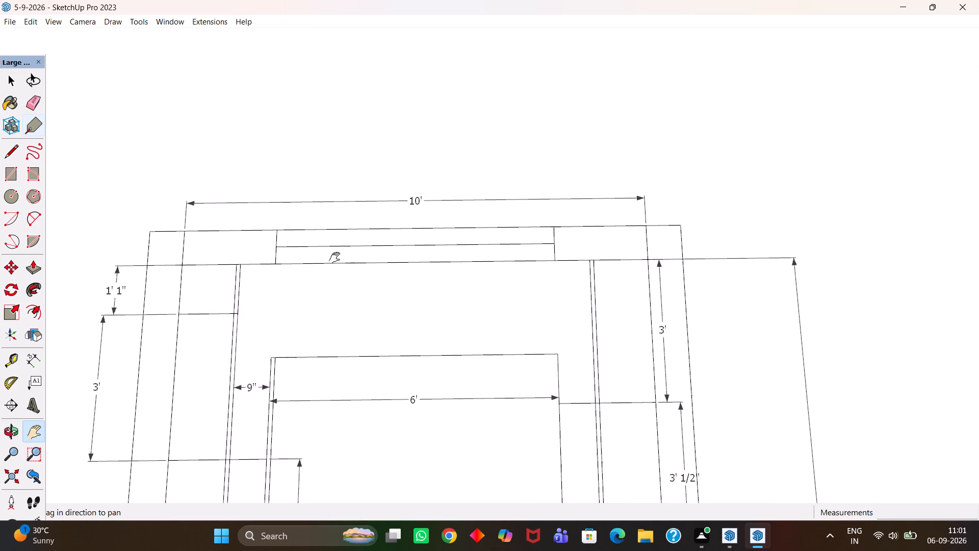
pyautogui.scroll(-4, 334, 258)
pyautogui.press('h')
pyautogui.moveTo(347, 260); pyautogui.dragTo(324, 265, button='middle')
pyautogui.scroll(2, 355, 277)
pyautogui.moveTo(356, 270); pyautogui.dragTo(396, 280)
pyautogui.scroll(-3, 398, 280)
pyautogui.moveTo(326, 269); pyautogui.dragTo(365, 279, button='middle')
pyautogui.scroll(2, 365, 279)
pyautogui.moveTo(435, 333); pyautogui.dragTo(363, 250)
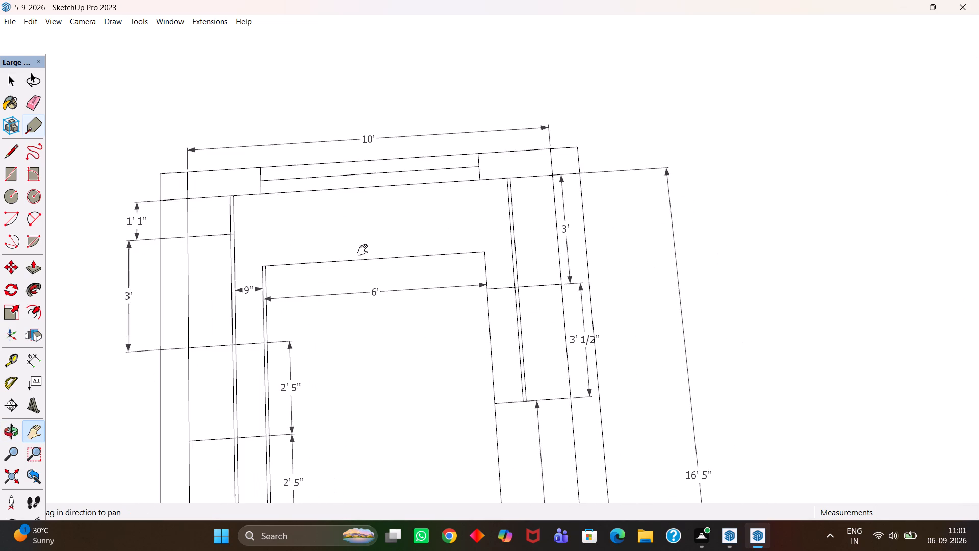
pyautogui.scroll(-4, 360, 255)
pyautogui.middleClick(443, 285)
pyautogui.scroll(1, 441, 287)
pyautogui.scroll(-2, 372, 266)
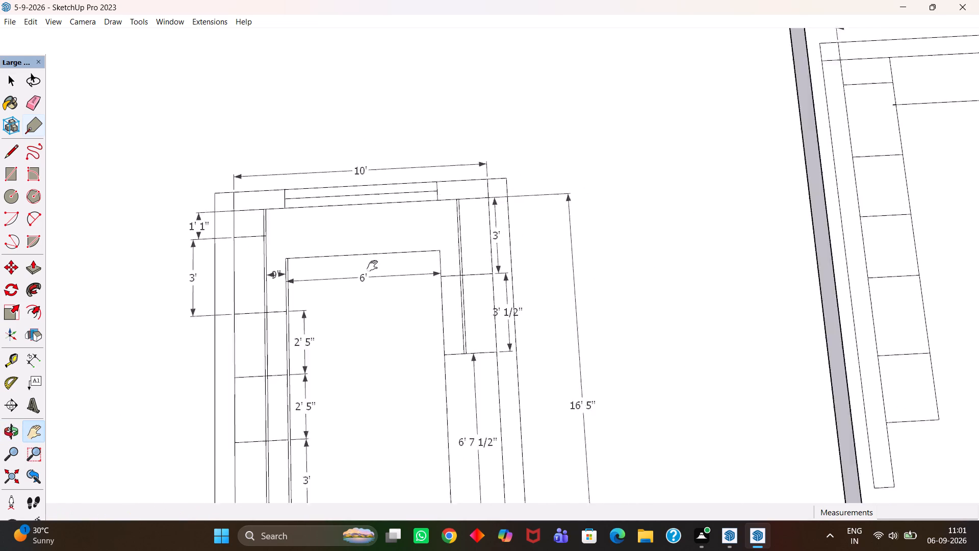
pyautogui.scroll(-2, 372, 266)
pyautogui.moveTo(402, 335); pyautogui.dragTo(401, 245)
pyautogui.moveTo(399, 335); pyautogui.dragTo(401, 278)
pyautogui.moveTo(398, 296); pyautogui.dragTo(392, 316, button='middle')
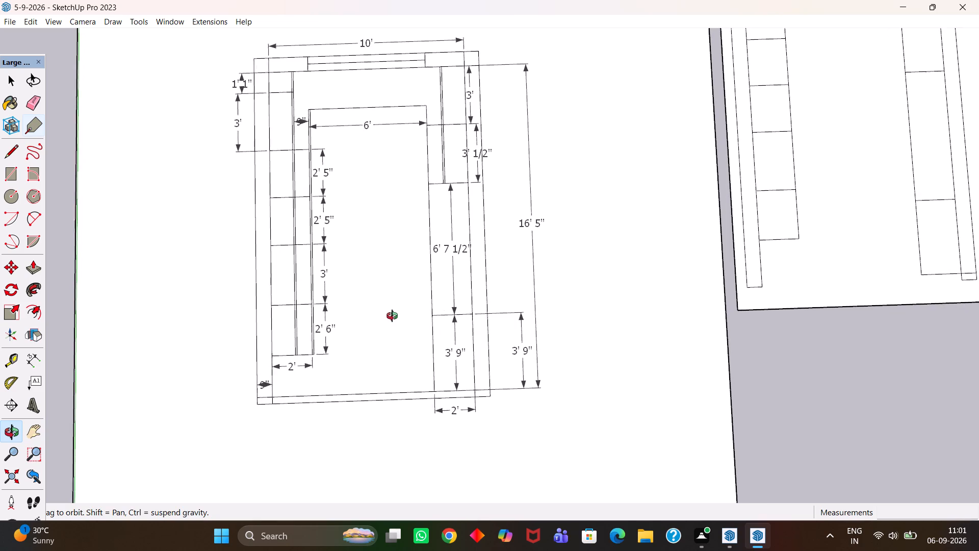
pyautogui.moveTo(392, 316); pyautogui.dragTo(391, 315, button='middle')
# Move the smaller sheet with the mostly undimensioned plan a little over 20' along the red axis, away from the dimensioned plan.
pyautogui.press('h')
pyautogui.scroll(-3, 391, 311)
pyautogui.moveTo(414, 270); pyautogui.dragTo(348, 348)
pyautogui.scroll(2, 441, 288)
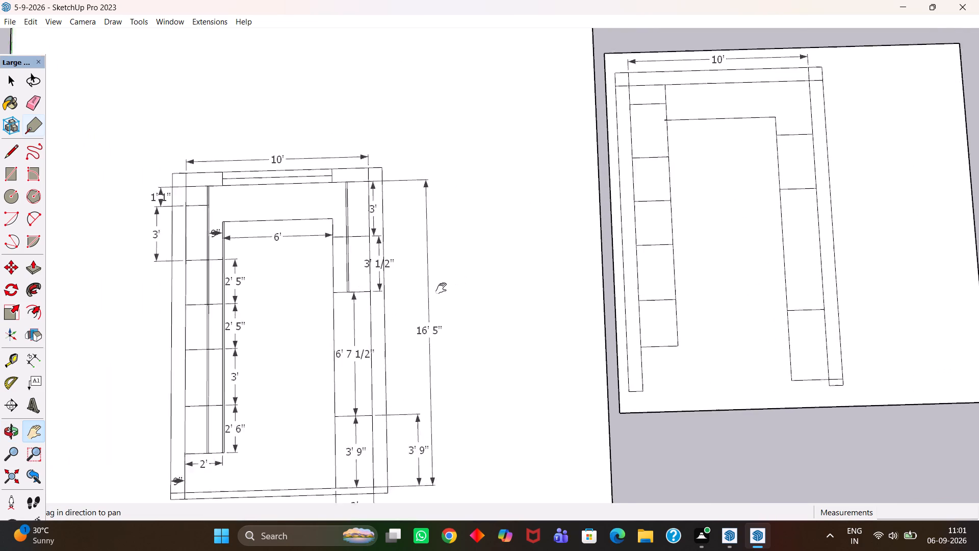
pyautogui.scroll(1, 441, 288)
pyautogui.scroll(-4, 441, 288)
pyautogui.moveTo(654, 290); pyautogui.dragTo(450, 296)
pyautogui.scroll(-4, 450, 296)
pyautogui.scroll(1, 470, 303)
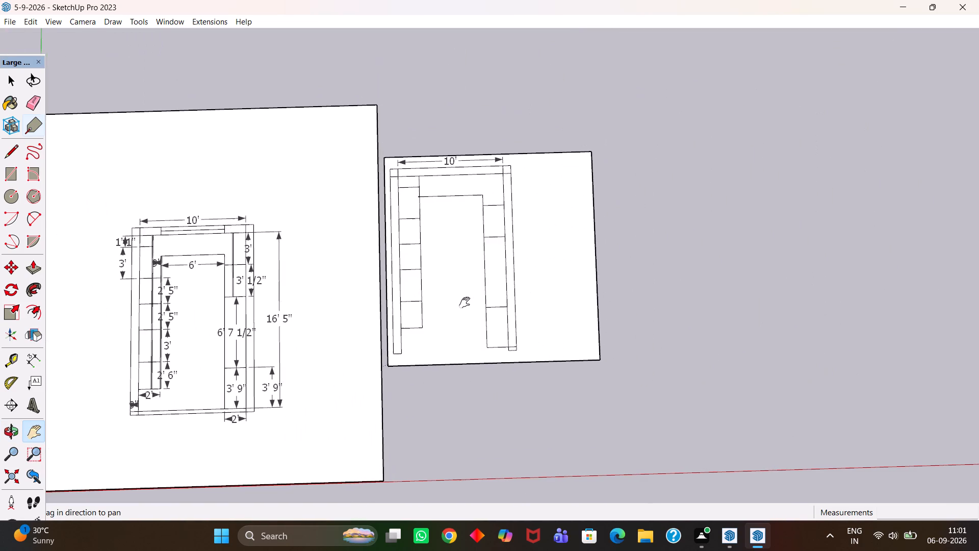
pyautogui.scroll(3, 465, 303)
pyautogui.press('h')
pyautogui.moveTo(495, 288); pyautogui.dragTo(439, 303)
pyautogui.scroll(-4, 439, 303)
pyautogui.press('space')
pyautogui.moveTo(599, 119); pyautogui.dragTo(415, 382)
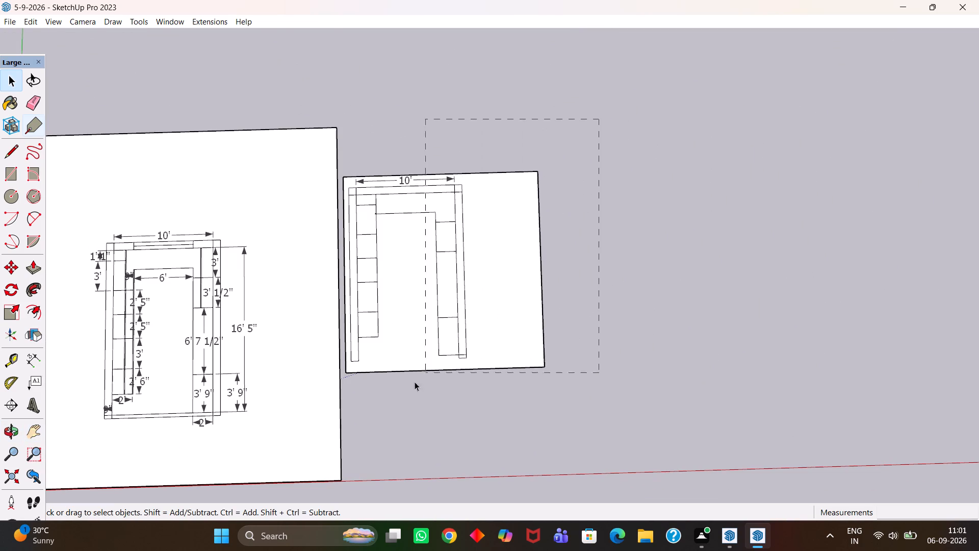
pyautogui.moveTo(415, 382); pyautogui.dragTo(343, 392)
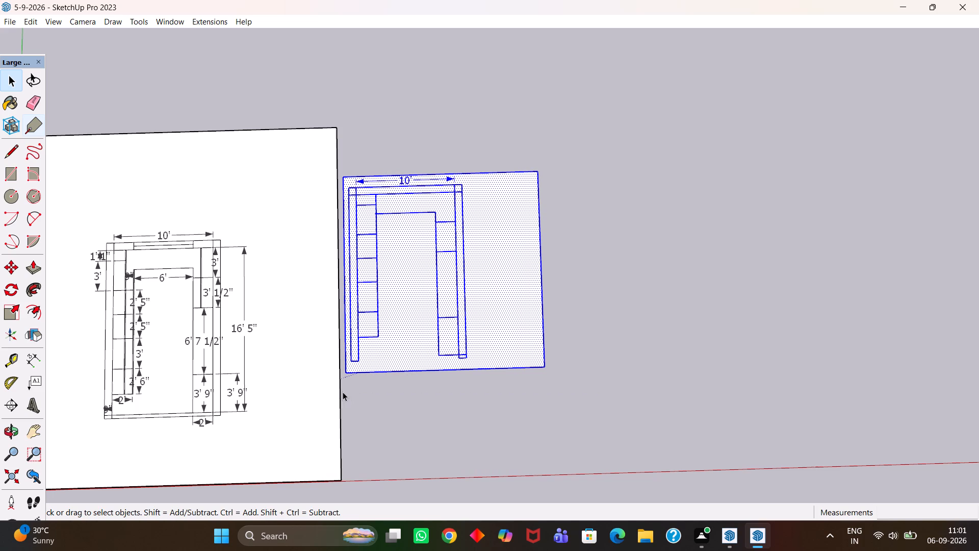
pyautogui.press('m')
pyautogui.click(350, 373)
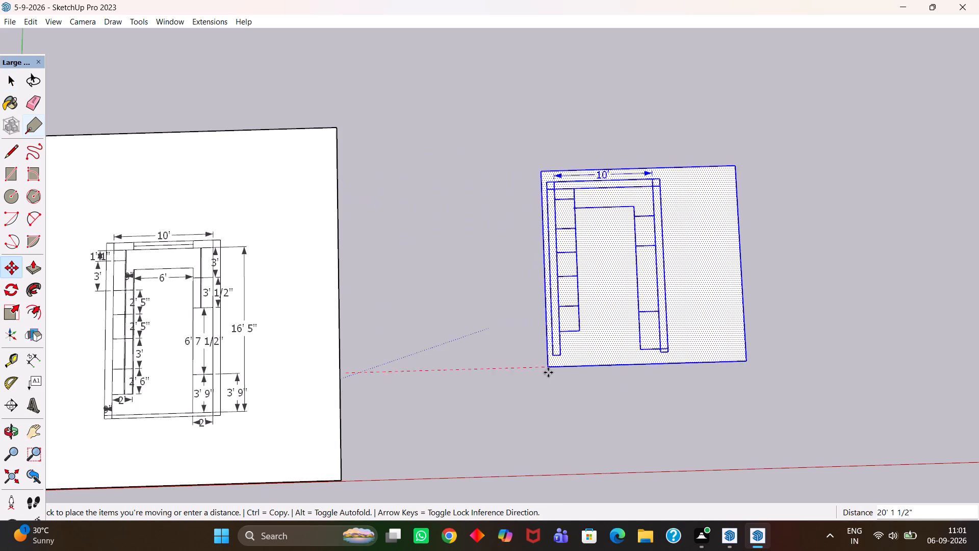
pyautogui.click(561, 369)
# Examine the walls and sectioned strips of the relocated plan from above, and clear the selection.
pyautogui.press('h')
pyautogui.scroll(2, 649, 314)
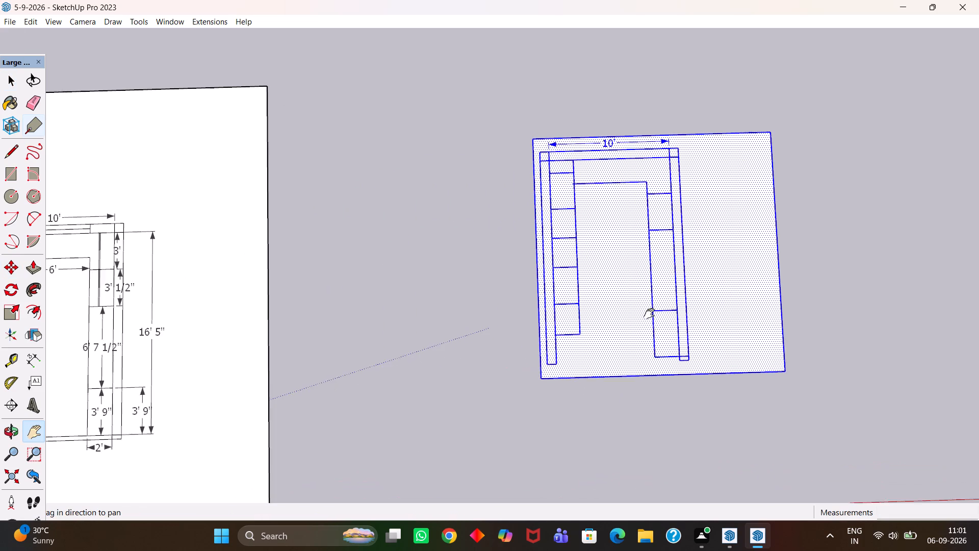
pyautogui.scroll(4, 649, 314)
pyautogui.moveTo(649, 302); pyautogui.dragTo(569, 344)
pyautogui.scroll(2, 569, 344)
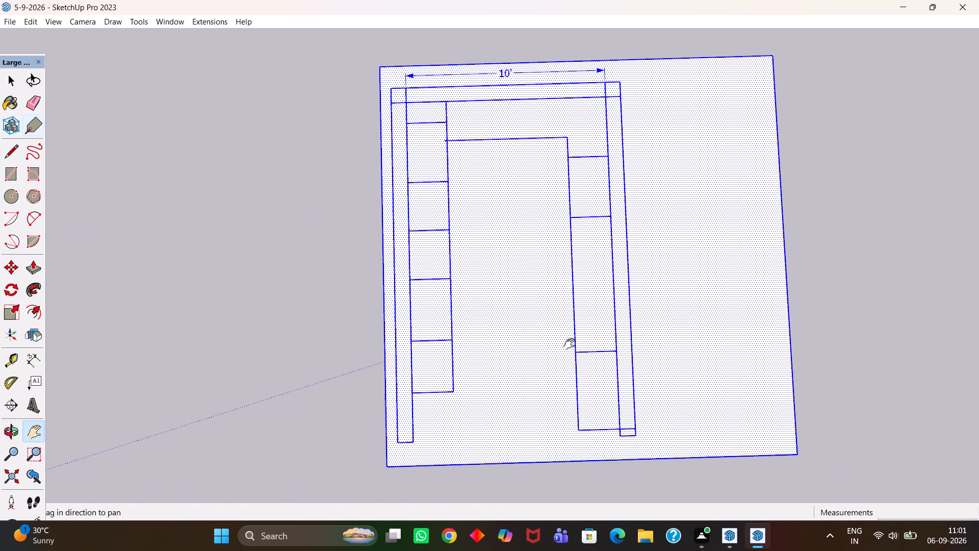
pyautogui.scroll(1, 569, 344)
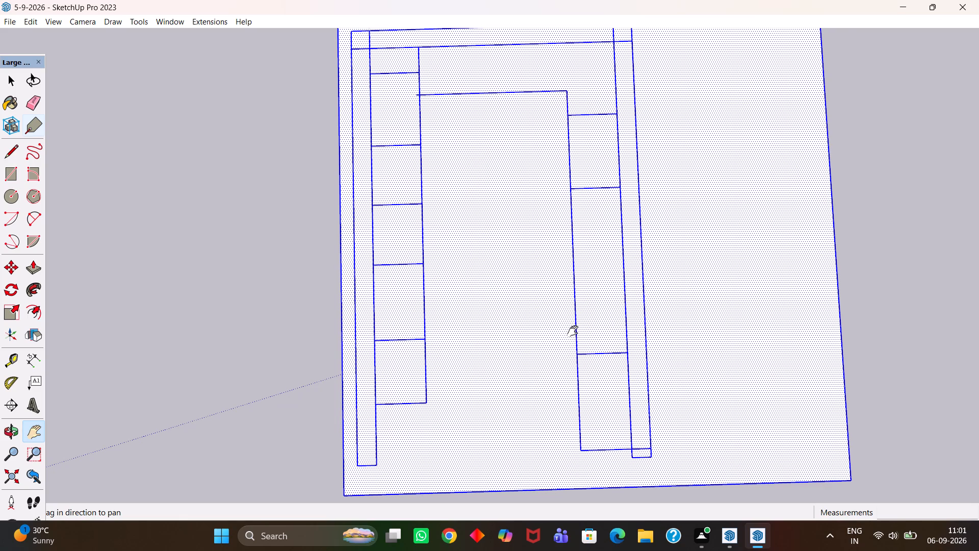
pyautogui.scroll(1, 573, 330)
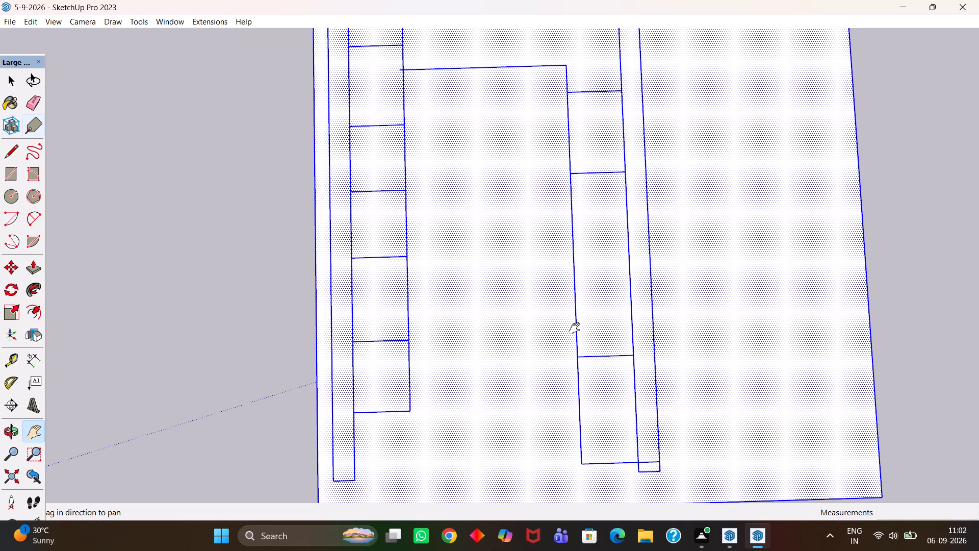
pyautogui.scroll(1, 575, 328)
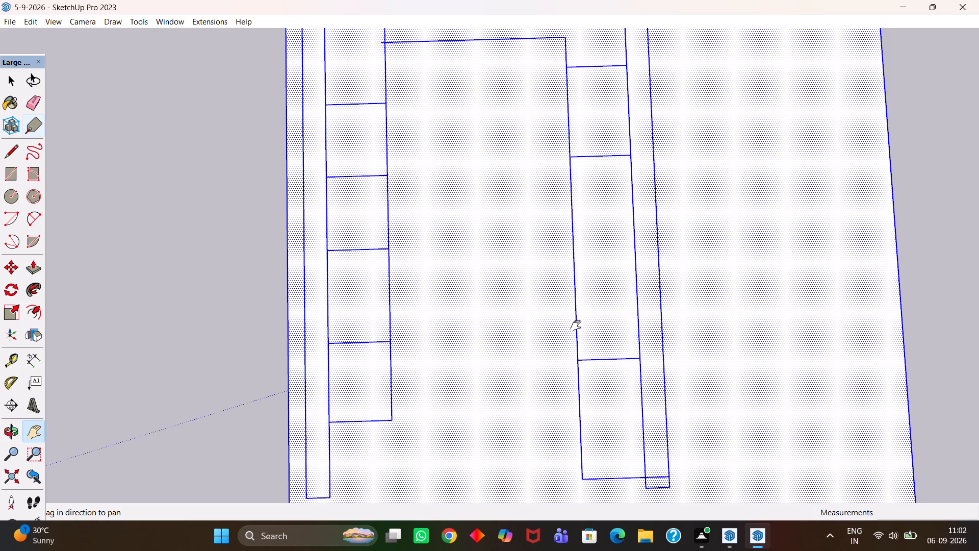
pyautogui.scroll(-3, 576, 325)
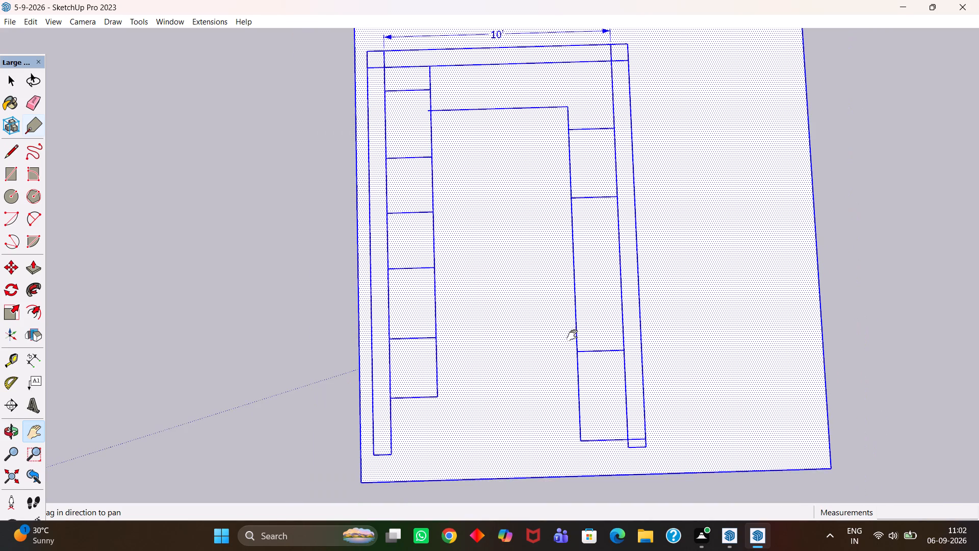
pyautogui.scroll(1, 572, 335)
pyautogui.scroll(-4, 563, 345)
pyautogui.press('space')
pyautogui.click(843, 296)
pyautogui.scroll(2, 612, 340)
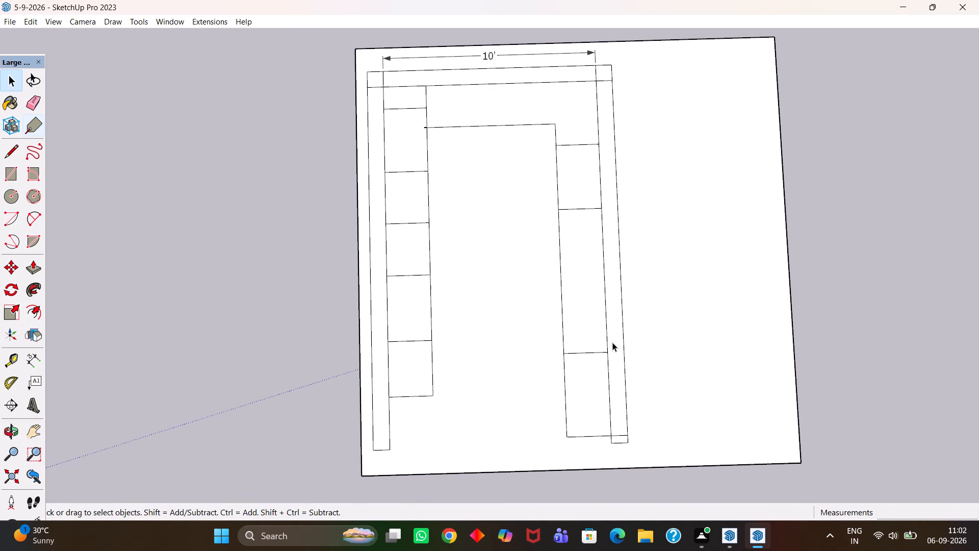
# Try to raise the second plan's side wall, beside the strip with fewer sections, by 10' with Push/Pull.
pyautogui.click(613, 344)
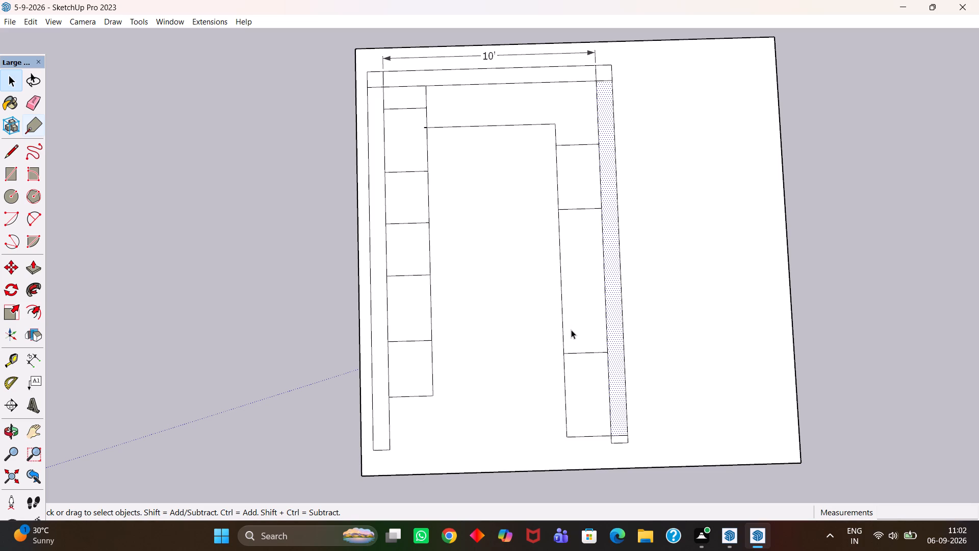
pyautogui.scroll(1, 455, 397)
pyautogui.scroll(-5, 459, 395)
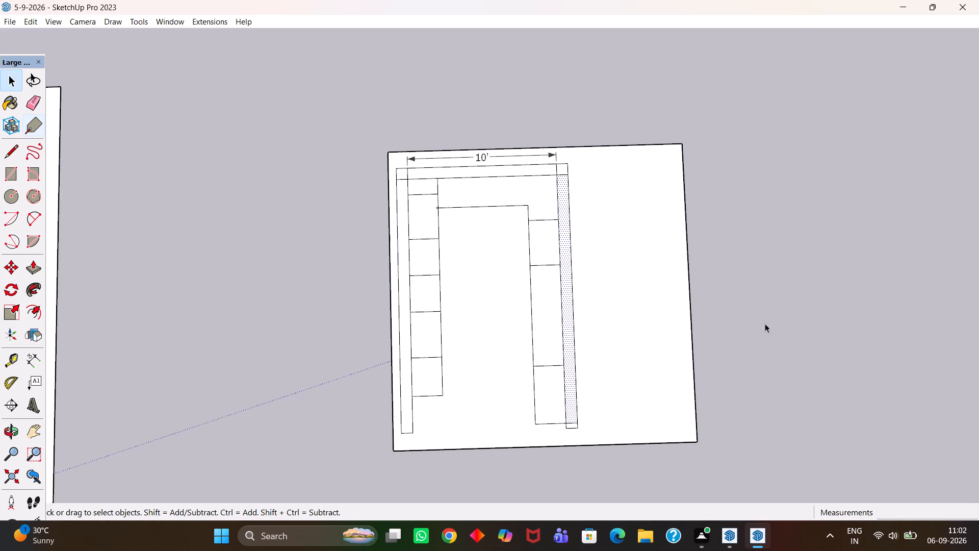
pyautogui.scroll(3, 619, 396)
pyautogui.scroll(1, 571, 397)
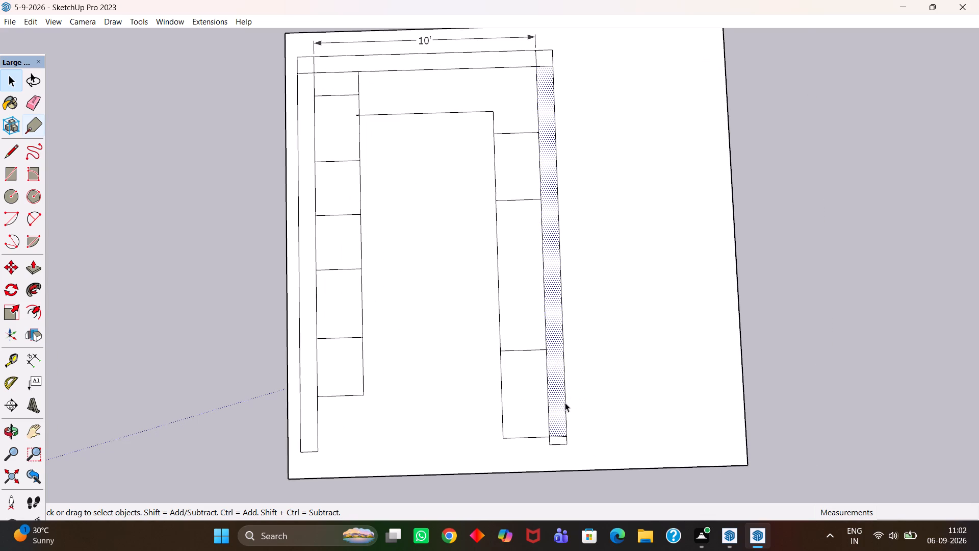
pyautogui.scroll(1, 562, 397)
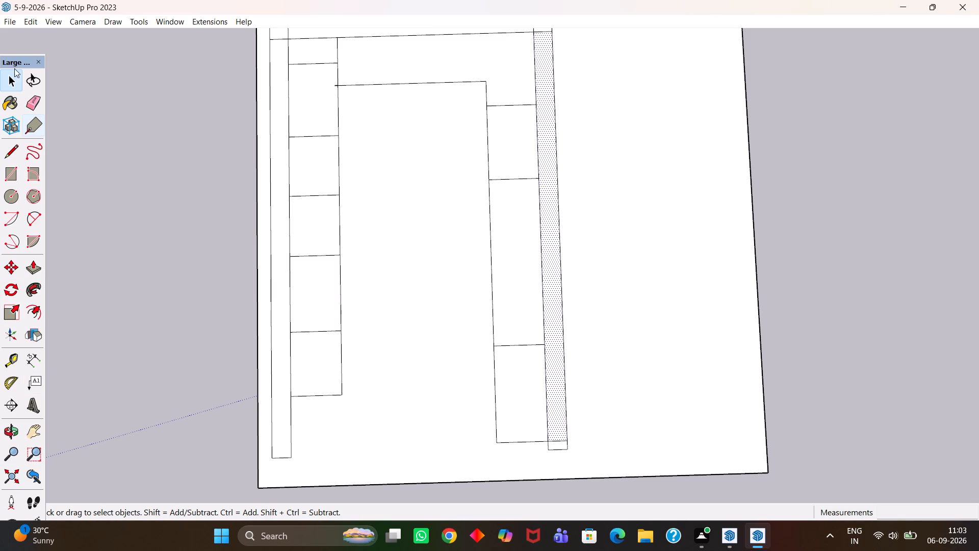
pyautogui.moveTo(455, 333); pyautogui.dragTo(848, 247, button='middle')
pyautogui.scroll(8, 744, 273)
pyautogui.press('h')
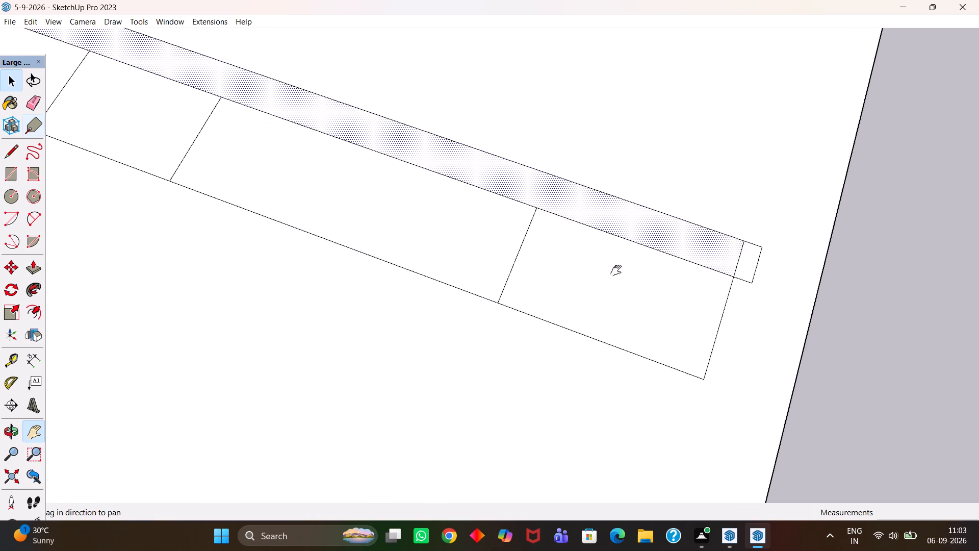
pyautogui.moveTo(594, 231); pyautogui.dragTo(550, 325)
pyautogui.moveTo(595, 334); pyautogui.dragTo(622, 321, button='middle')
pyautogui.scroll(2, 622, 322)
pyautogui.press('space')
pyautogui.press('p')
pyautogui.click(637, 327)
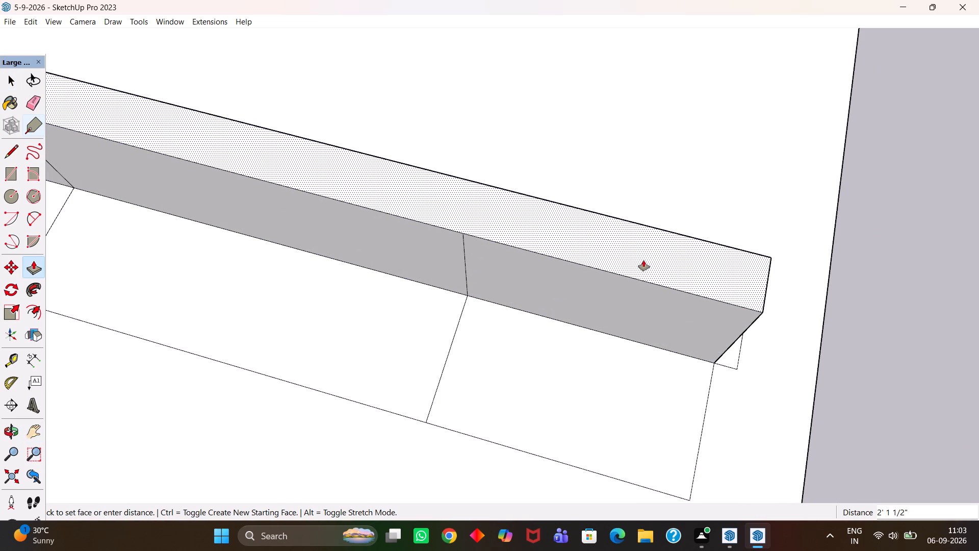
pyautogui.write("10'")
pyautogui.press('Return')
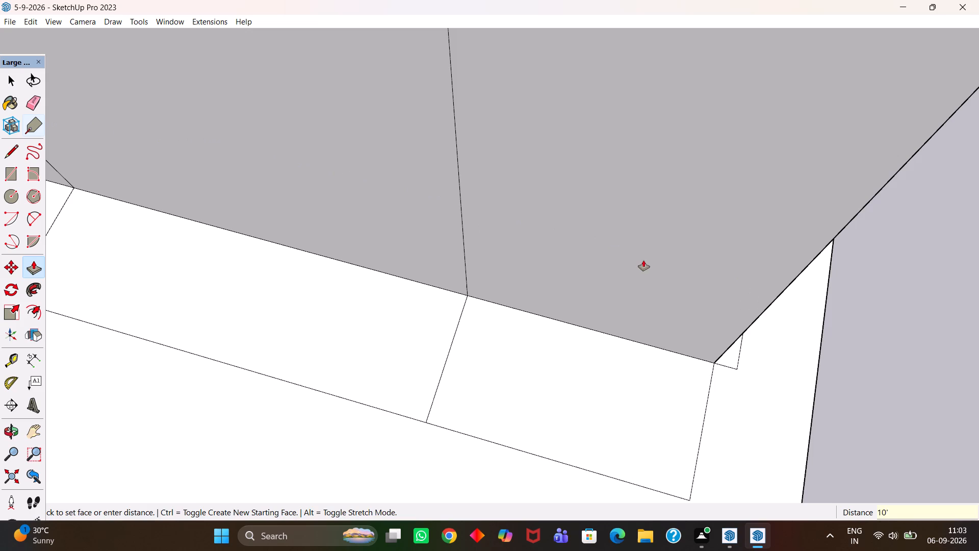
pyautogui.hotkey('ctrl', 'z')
# Erase the short lines crossing that side wall at its open end and at its back-wall corner.
pyautogui.scroll(-5, 624, 260)
pyautogui.moveTo(625, 287); pyautogui.dragTo(583, 300, button='middle')
pyautogui.scroll(3, 594, 303)
pyautogui.press('space')
pyautogui.click(584, 308)
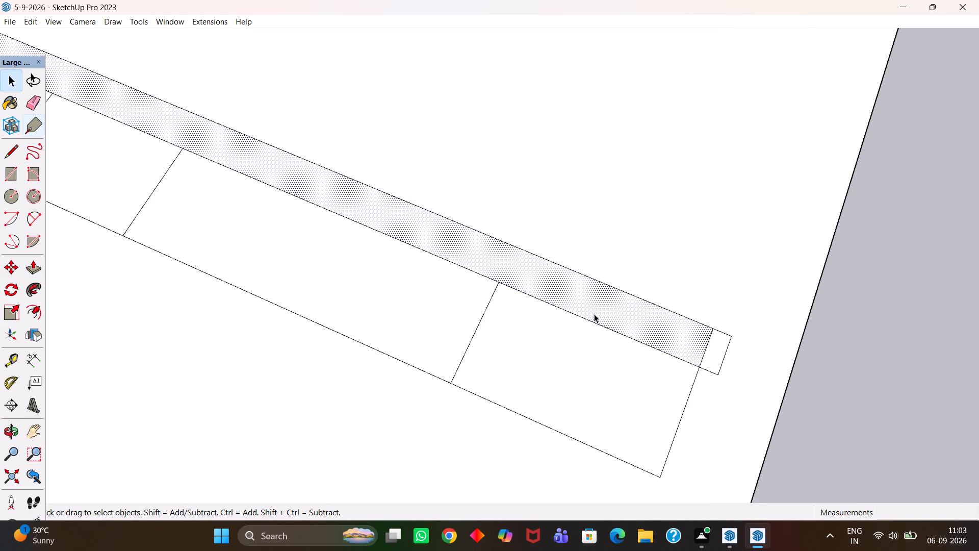
pyautogui.scroll(-2, 604, 317)
pyautogui.scroll(3, 613, 323)
pyautogui.press('e')
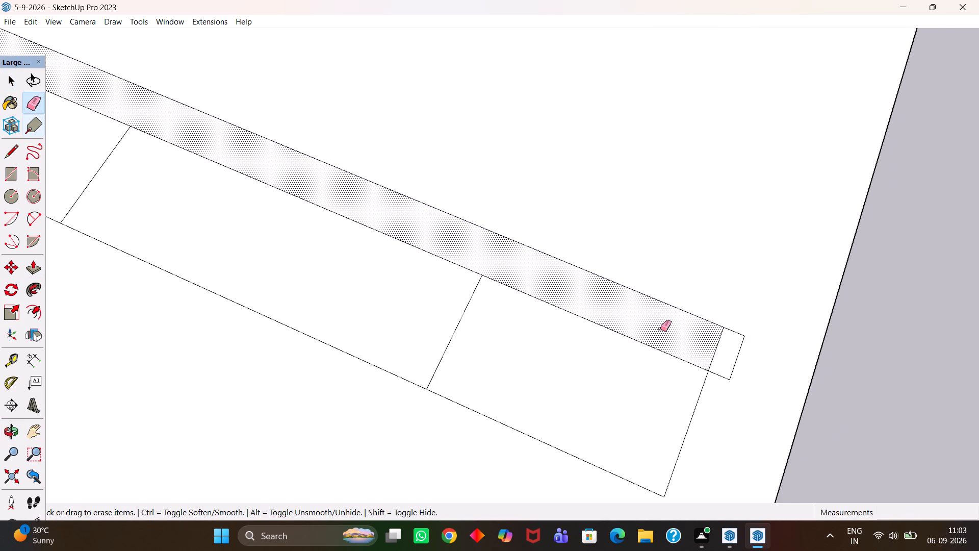
pyautogui.scroll(2, 660, 329)
pyautogui.click(726, 361)
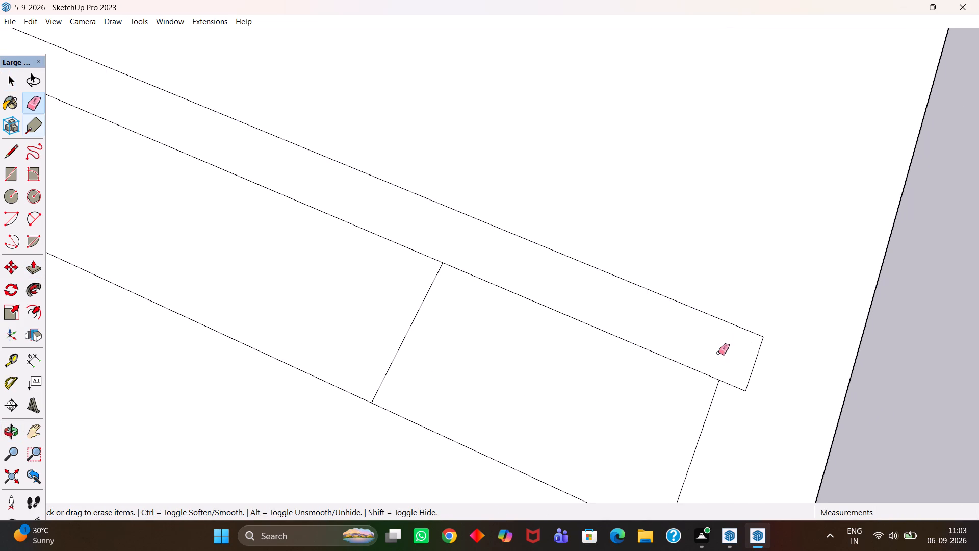
pyautogui.scroll(-13, 699, 350)
pyautogui.scroll(4, 299, 176)
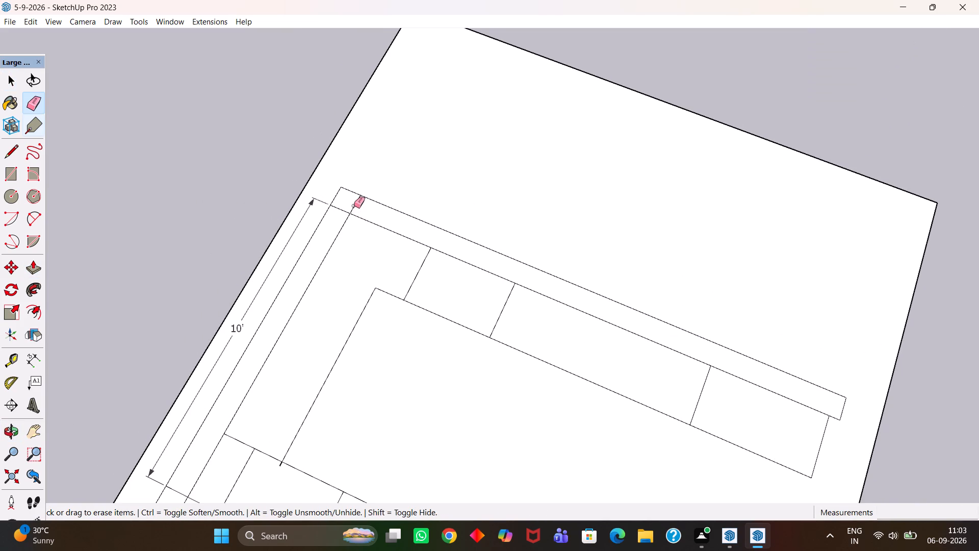
pyautogui.moveTo(354, 206); pyautogui.dragTo(351, 201)
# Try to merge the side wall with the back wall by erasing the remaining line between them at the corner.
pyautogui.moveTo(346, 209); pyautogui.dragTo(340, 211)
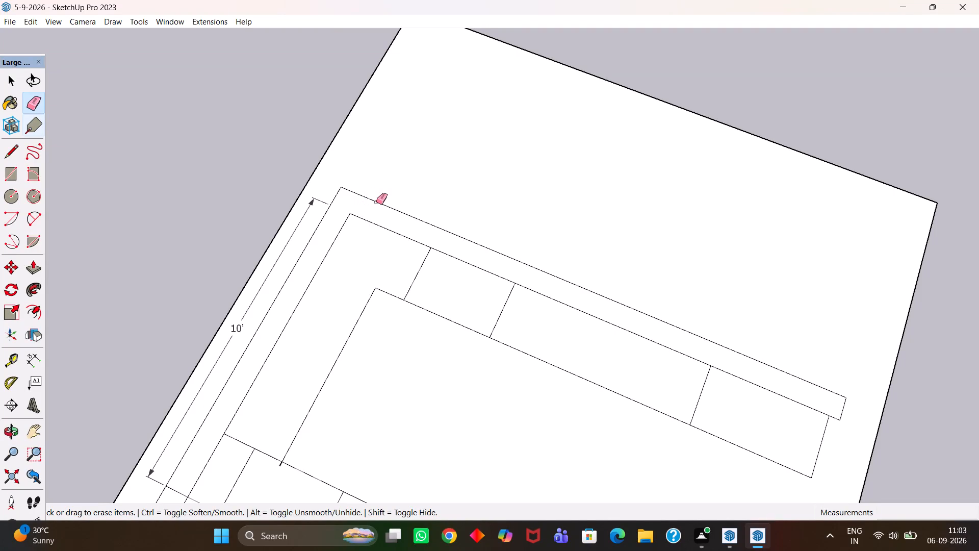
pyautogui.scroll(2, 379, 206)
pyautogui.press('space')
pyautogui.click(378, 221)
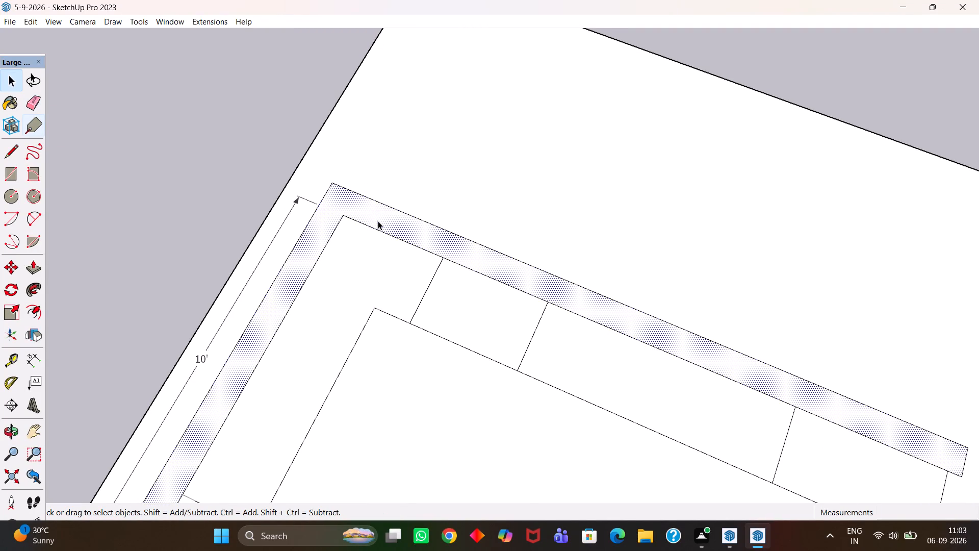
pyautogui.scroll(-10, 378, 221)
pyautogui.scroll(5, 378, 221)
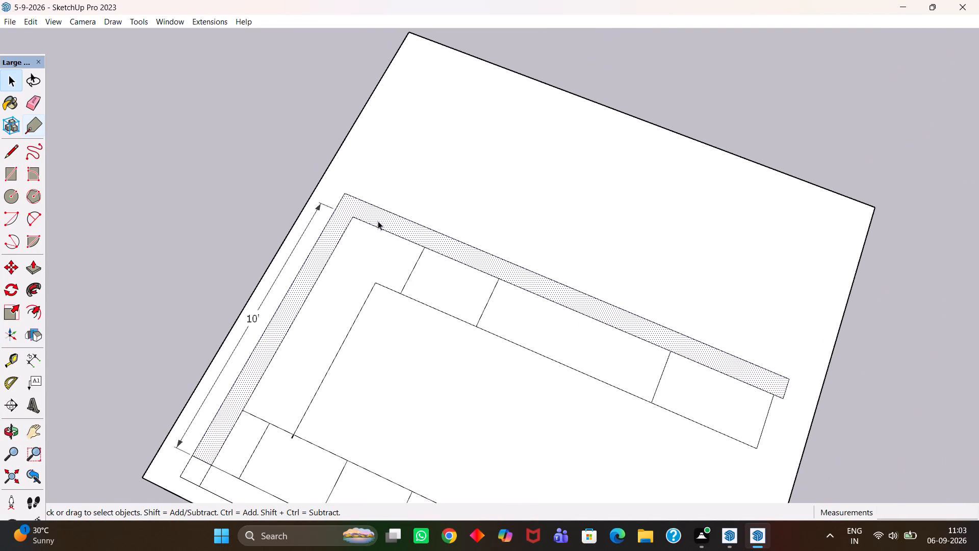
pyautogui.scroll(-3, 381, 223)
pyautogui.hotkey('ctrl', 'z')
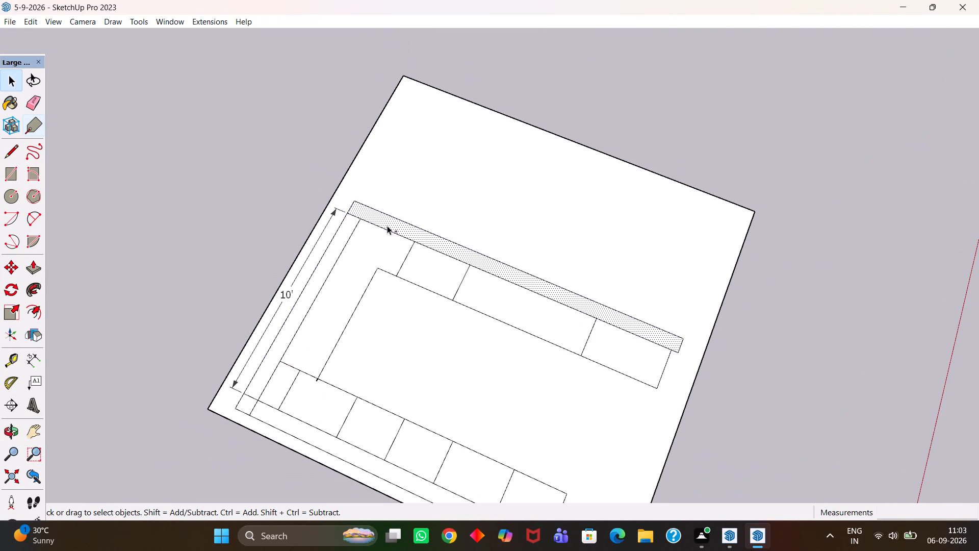
# Examine the second plan's back wall and the corner of the strip with more sections.
pyautogui.moveTo(397, 229); pyautogui.dragTo(259, 230, button='middle')
pyautogui.scroll(1, 259, 230)
pyautogui.scroll(-3, 259, 230)
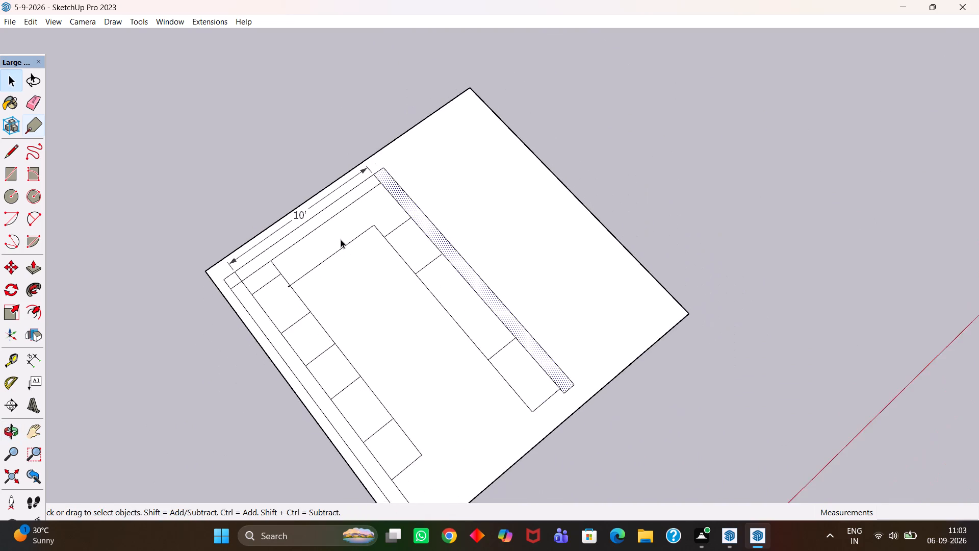
pyautogui.moveTo(343, 240); pyautogui.dragTo(205, 240, button='middle')
pyautogui.scroll(1, 343, 240)
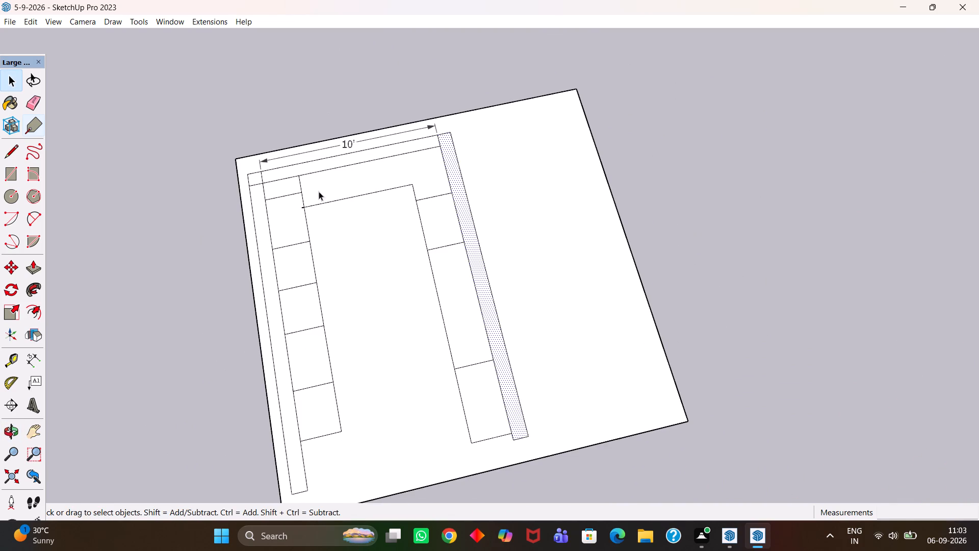
pyautogui.scroll(5, 317, 224)
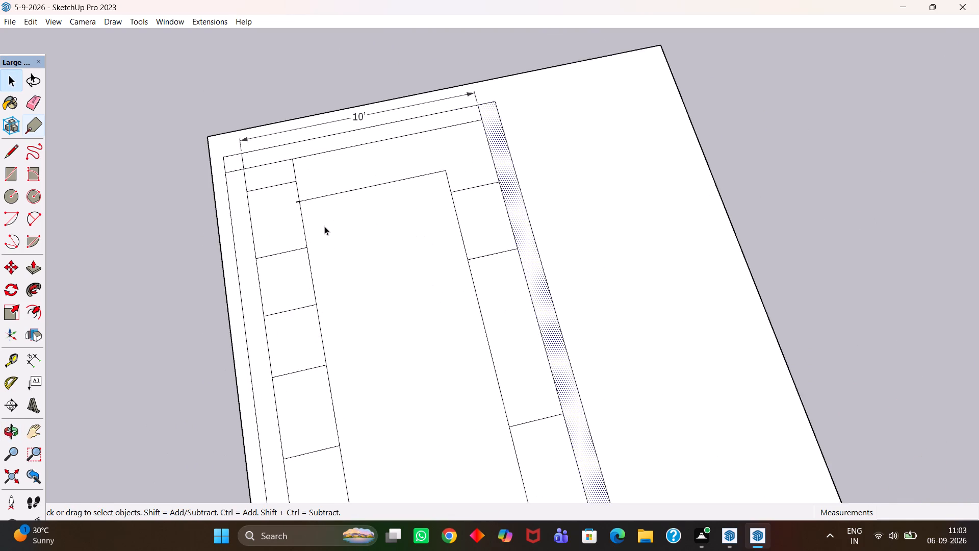
pyautogui.scroll(7, 324, 226)
pyautogui.moveTo(340, 247); pyautogui.dragTo(301, 252, button='middle')
pyautogui.press('h')
pyautogui.scroll(-3, 301, 252)
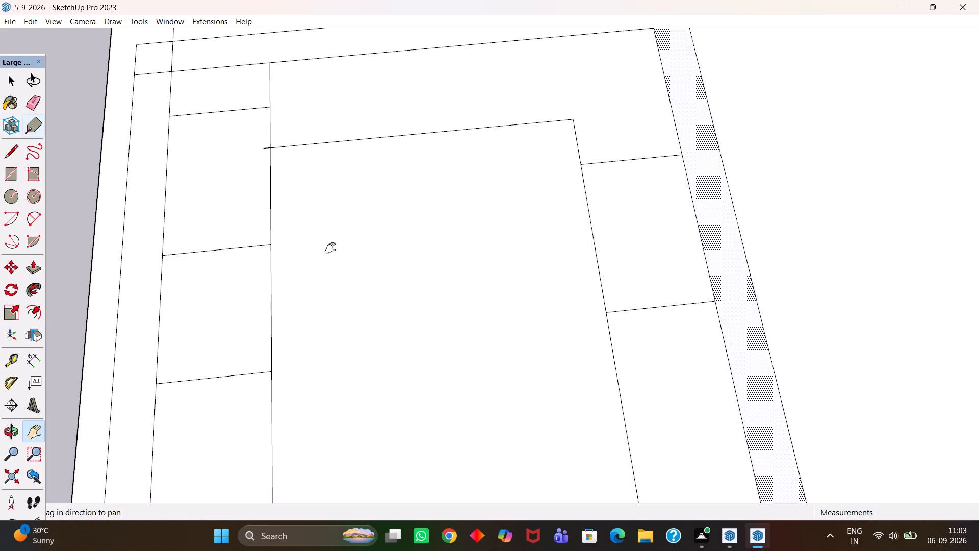
pyautogui.scroll(-5, 336, 252)
pyautogui.press('h')
pyautogui.moveTo(356, 226); pyautogui.dragTo(380, 320)
pyautogui.moveTo(400, 263); pyautogui.dragTo(416, 314)
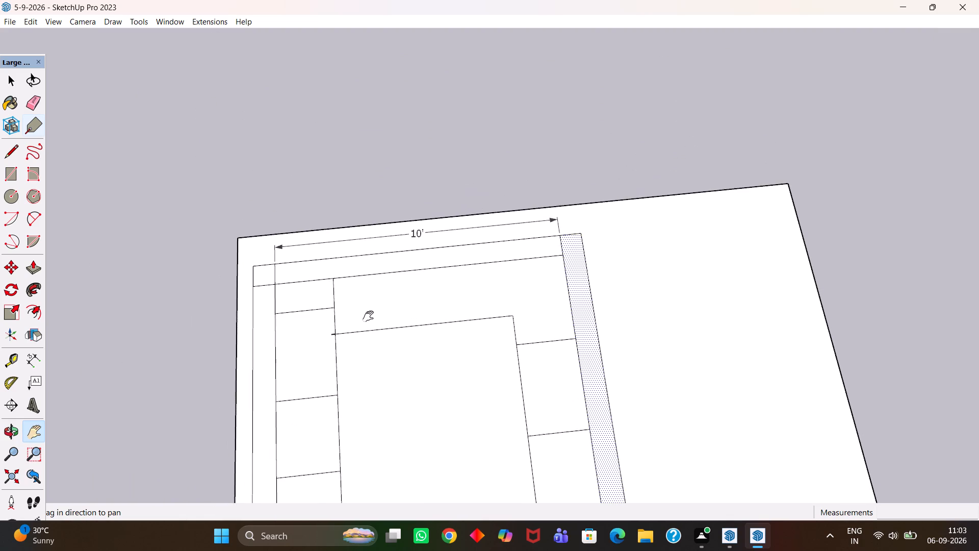
pyautogui.scroll(5, 368, 316)
pyautogui.scroll(-6, 368, 316)
pyautogui.moveTo(374, 325); pyautogui.dragTo(443, 248)
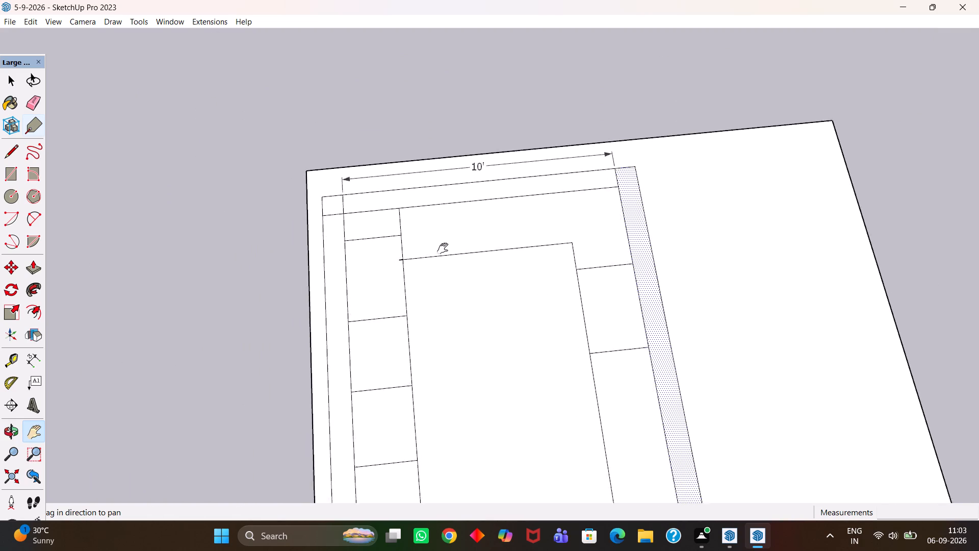
pyautogui.moveTo(443, 248); pyautogui.dragTo(425, 206)
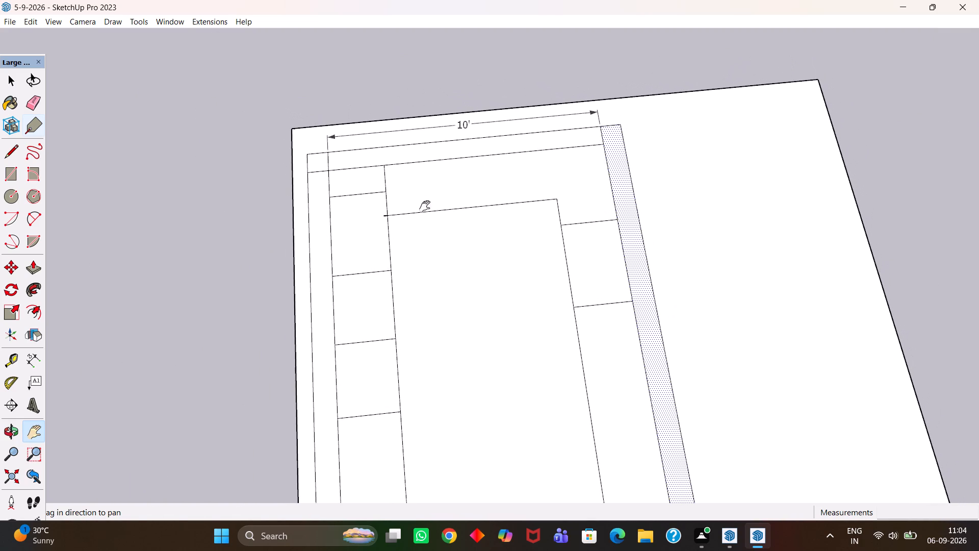
pyautogui.press('e')
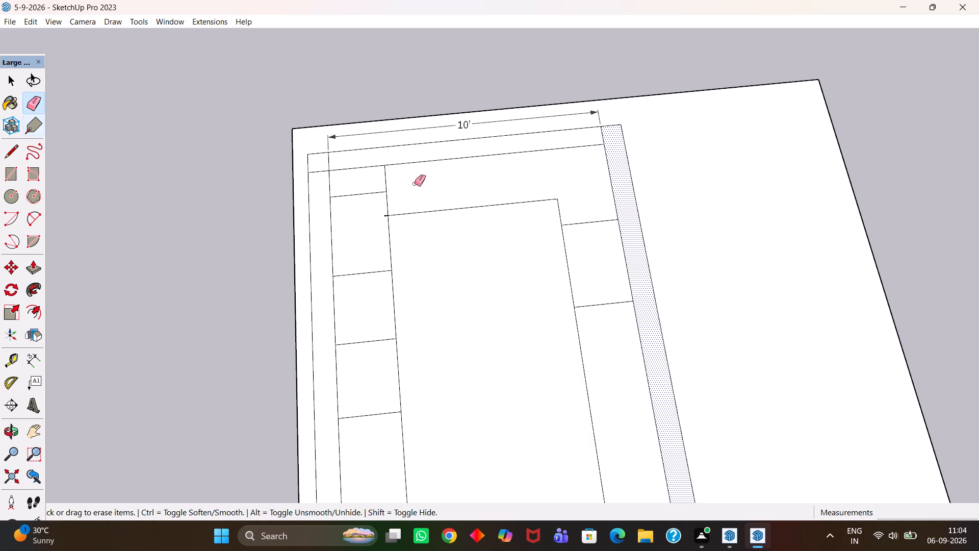
# Examine the dimensioned plan as a reference for the strip layout near the back wall.
pyautogui.press('h')
pyautogui.scroll(-7, 428, 199)
pyautogui.scroll(-5, 447, 240)
pyautogui.scroll(1, 449, 245)
pyautogui.moveTo(449, 245); pyautogui.dragTo(430, 286, button='middle')
pyautogui.scroll(-7, 430, 286)
pyautogui.press('h')
pyautogui.moveTo(354, 300); pyautogui.dragTo(422, 273)
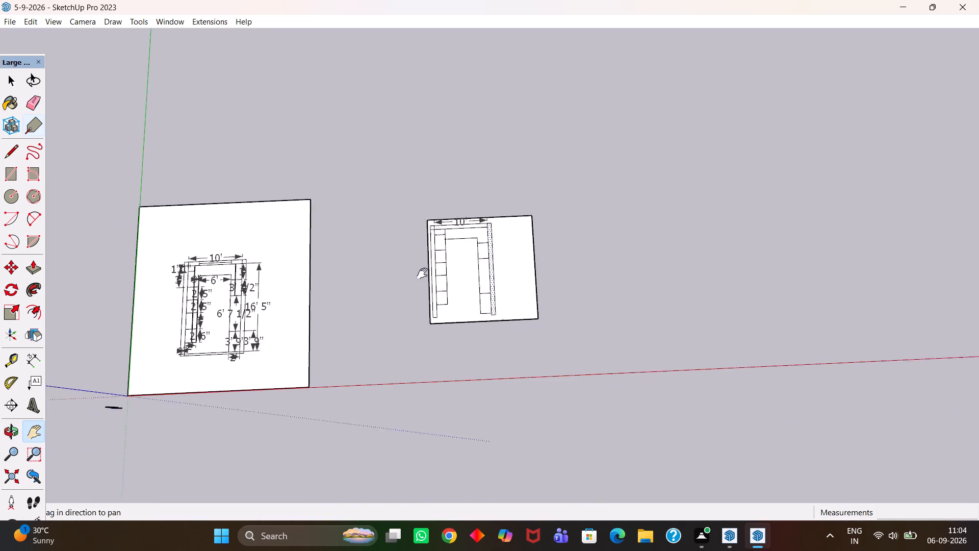
pyautogui.moveTo(422, 273); pyautogui.dragTo(484, 261)
pyautogui.scroll(12, 327, 284)
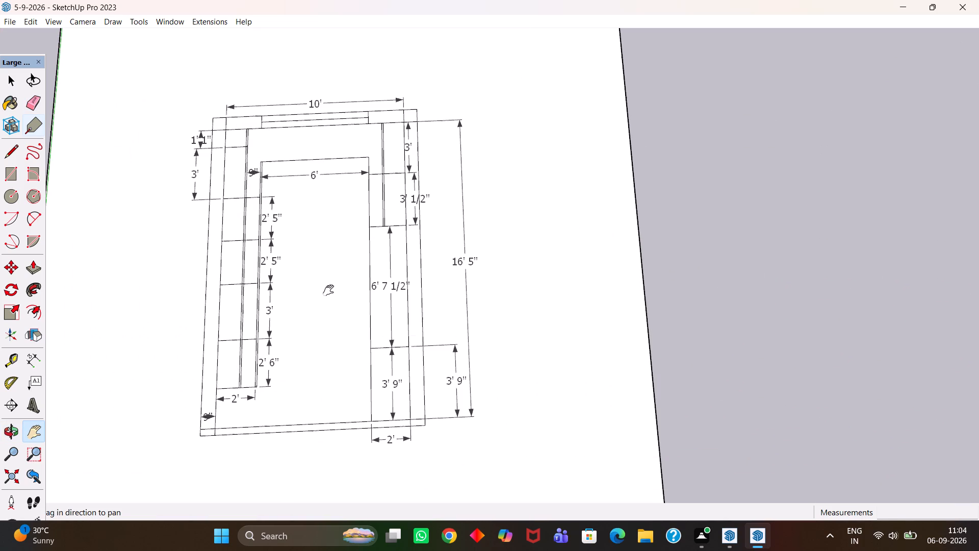
# Erase the second plan's strip front-edge segment between its first divider and the inner counter corner, on the side with more sections.
pyautogui.scroll(-7, 328, 290)
pyautogui.press('h')
pyautogui.moveTo(539, 225); pyautogui.dragTo(321, 253)
pyautogui.scroll(4, 447, 206)
pyautogui.scroll(10, 590, 160)
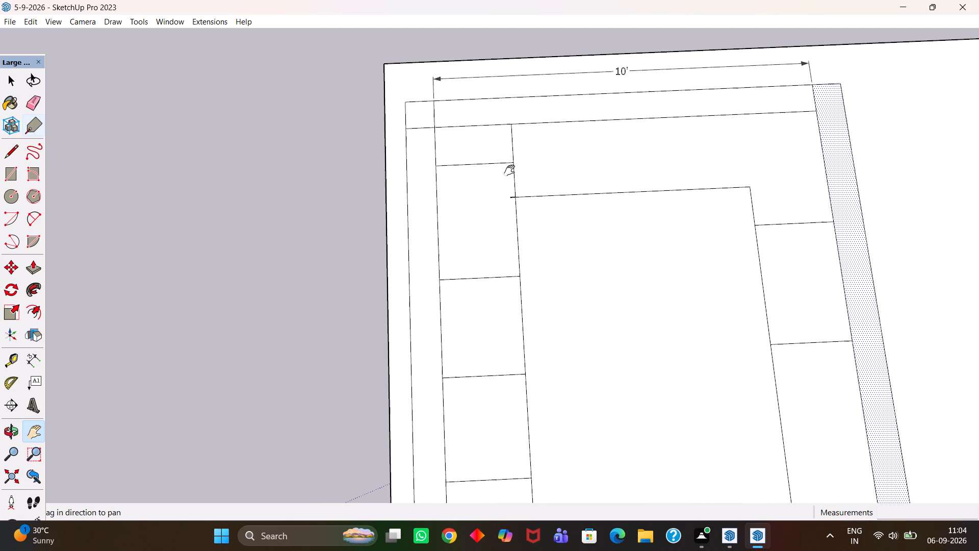
pyautogui.scroll(1, 515, 172)
pyautogui.press('e')
pyautogui.moveTo(524, 182); pyautogui.dragTo(504, 185)
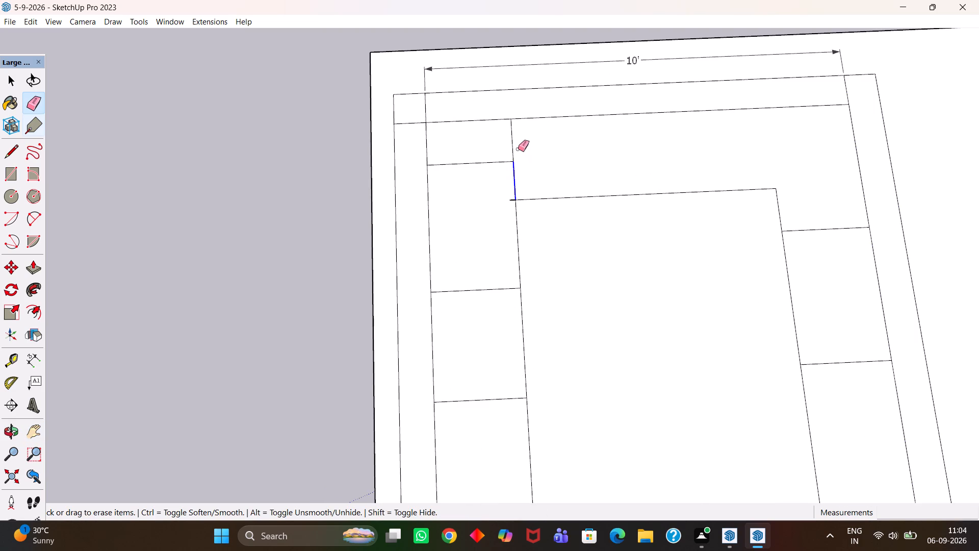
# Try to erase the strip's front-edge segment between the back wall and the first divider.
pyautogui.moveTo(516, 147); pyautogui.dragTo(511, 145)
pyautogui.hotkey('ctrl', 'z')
# Erase the tiny stub line overshooting the inner corner where the back strip meets the side strip.
pyautogui.press('h')
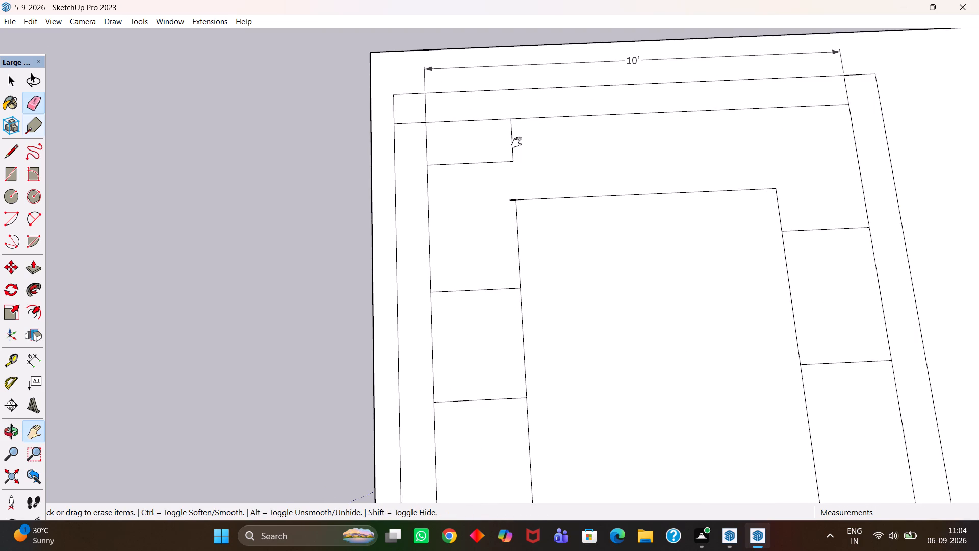
pyautogui.scroll(-4, 516, 144)
pyautogui.scroll(5, 513, 199)
pyautogui.press('t')
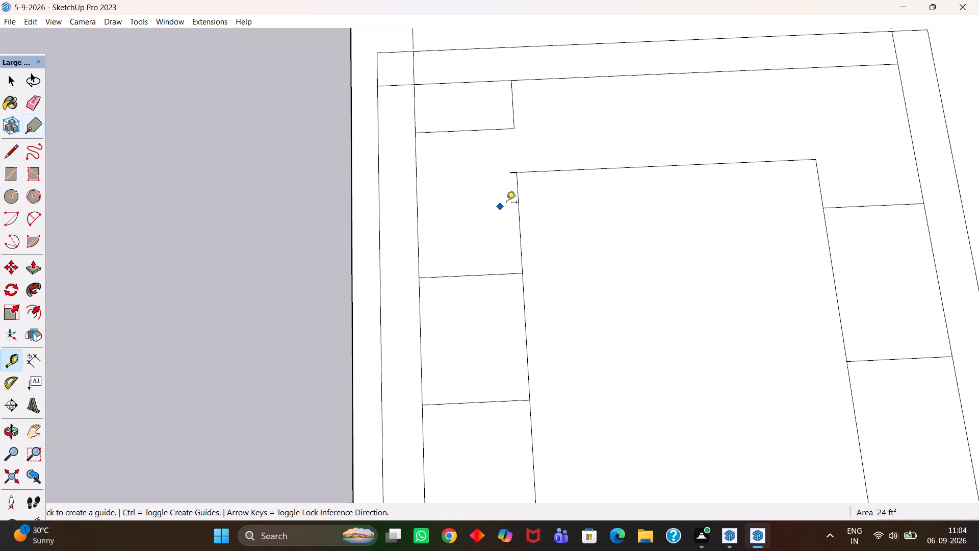
pyautogui.scroll(3, 517, 183)
pyautogui.press('e')
pyautogui.click(509, 169)
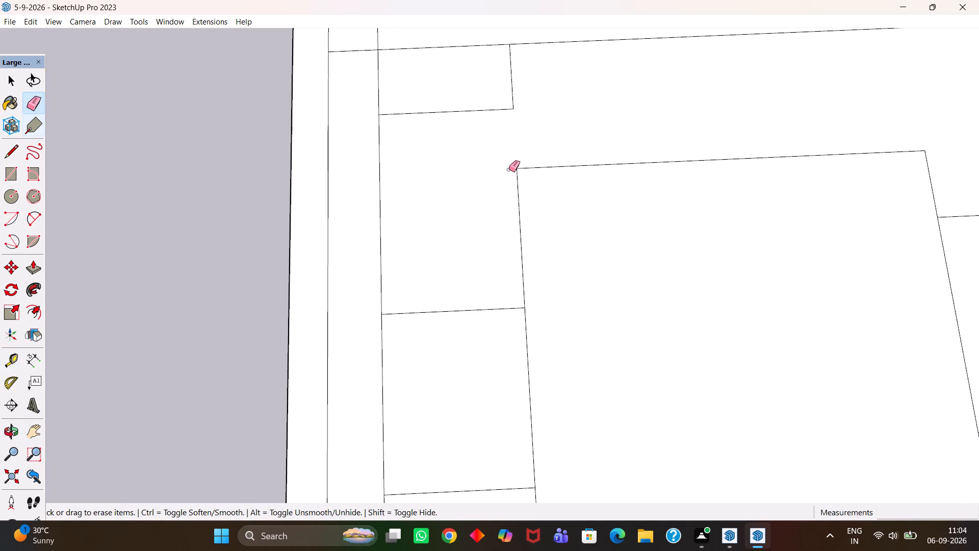
# Place a guide line along the front edge of the side strip with more sections, running through the back wall.
pyautogui.press('t')
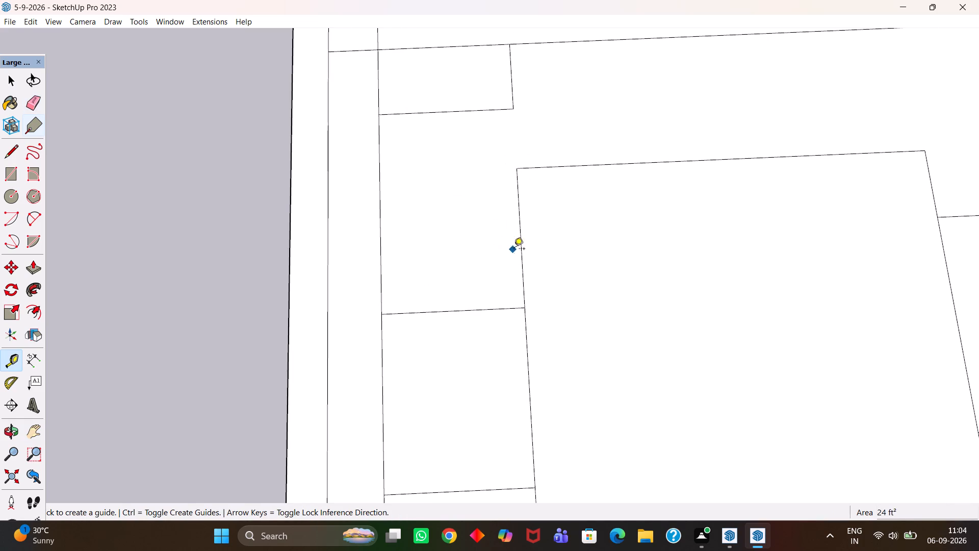
pyautogui.doubleClick(523, 253)
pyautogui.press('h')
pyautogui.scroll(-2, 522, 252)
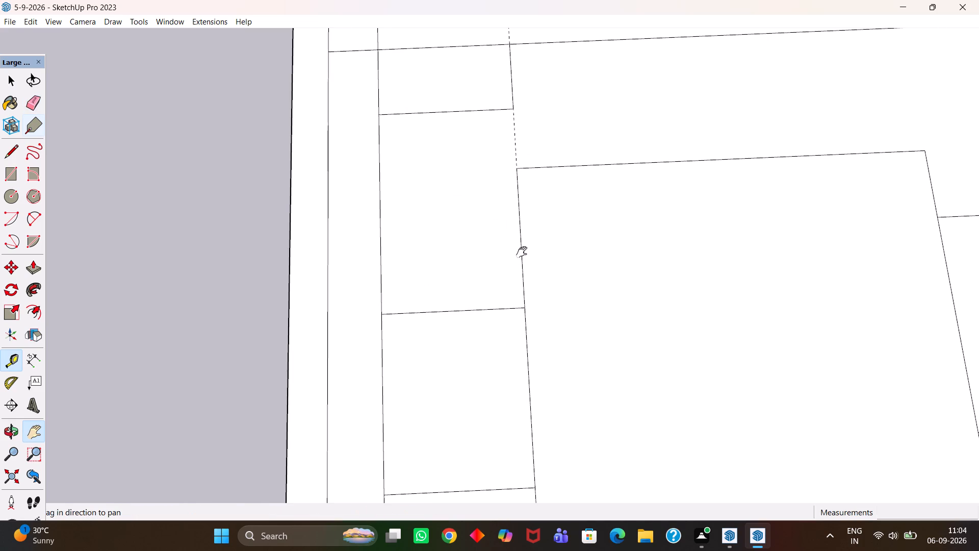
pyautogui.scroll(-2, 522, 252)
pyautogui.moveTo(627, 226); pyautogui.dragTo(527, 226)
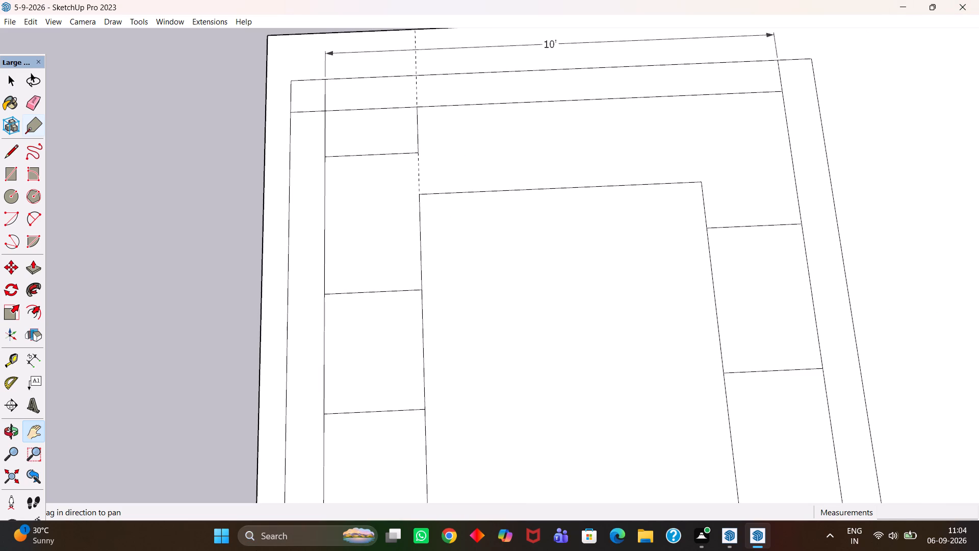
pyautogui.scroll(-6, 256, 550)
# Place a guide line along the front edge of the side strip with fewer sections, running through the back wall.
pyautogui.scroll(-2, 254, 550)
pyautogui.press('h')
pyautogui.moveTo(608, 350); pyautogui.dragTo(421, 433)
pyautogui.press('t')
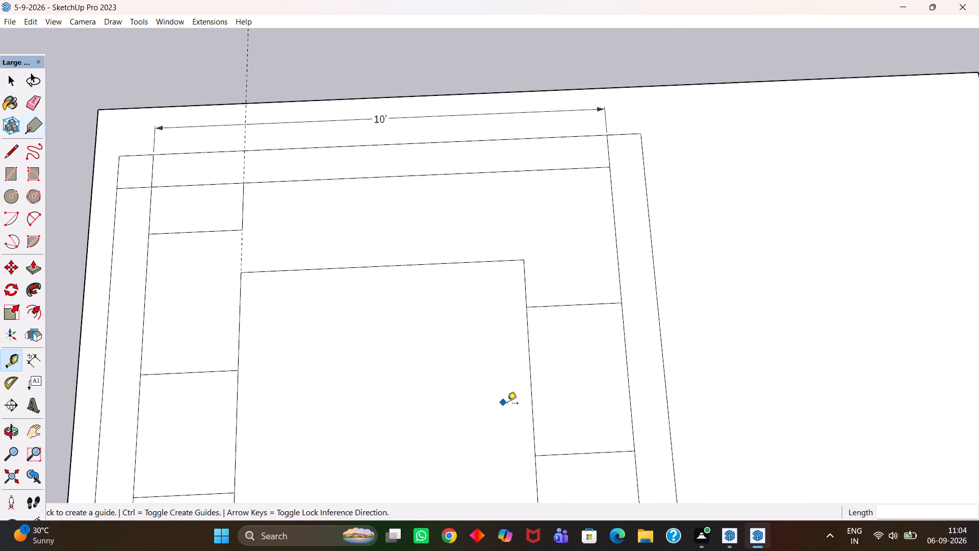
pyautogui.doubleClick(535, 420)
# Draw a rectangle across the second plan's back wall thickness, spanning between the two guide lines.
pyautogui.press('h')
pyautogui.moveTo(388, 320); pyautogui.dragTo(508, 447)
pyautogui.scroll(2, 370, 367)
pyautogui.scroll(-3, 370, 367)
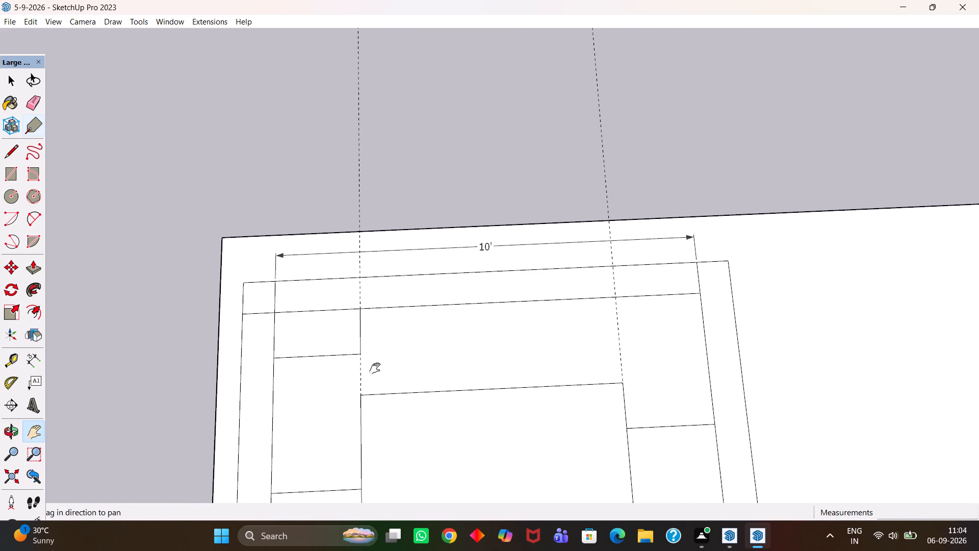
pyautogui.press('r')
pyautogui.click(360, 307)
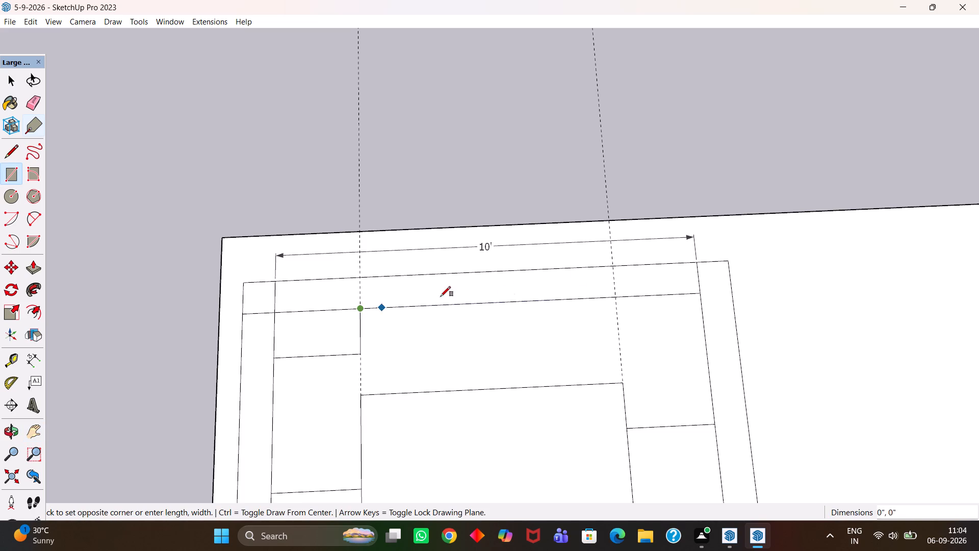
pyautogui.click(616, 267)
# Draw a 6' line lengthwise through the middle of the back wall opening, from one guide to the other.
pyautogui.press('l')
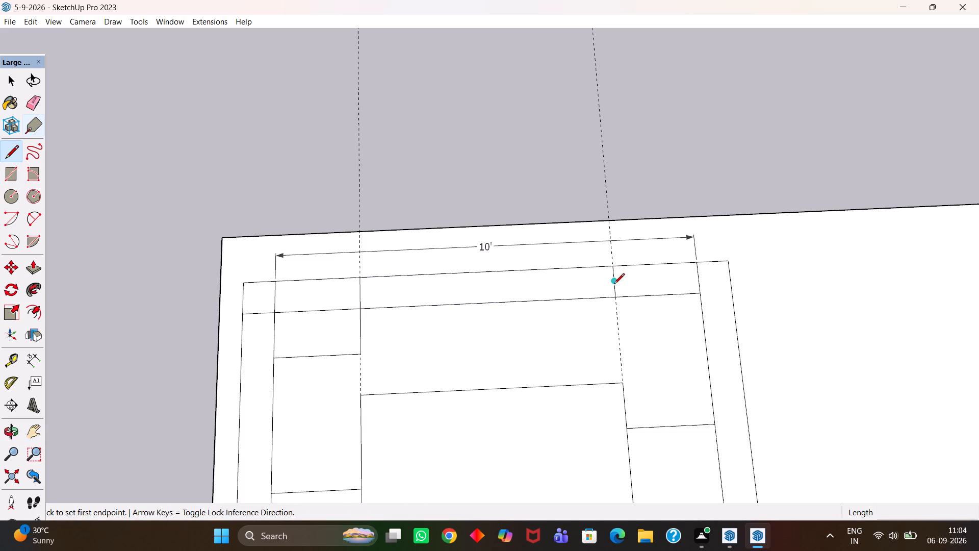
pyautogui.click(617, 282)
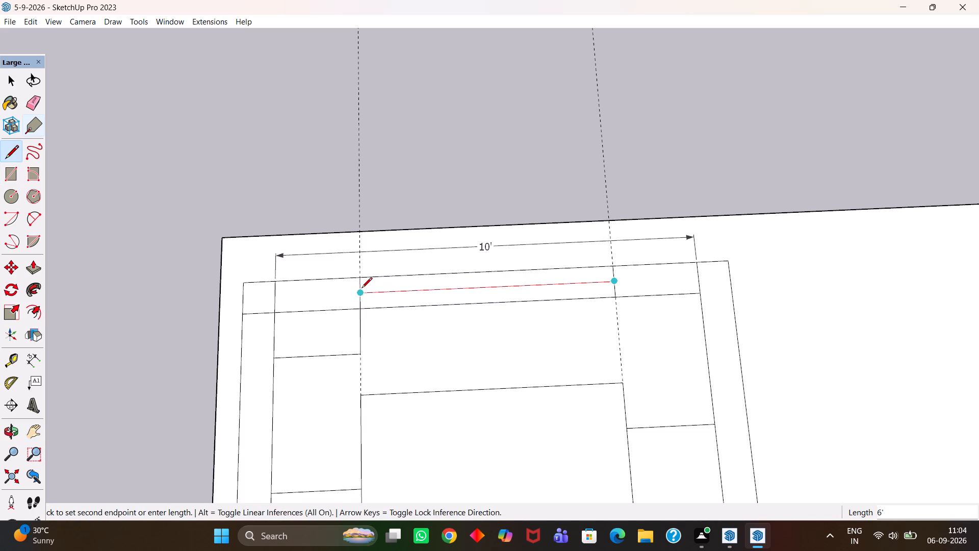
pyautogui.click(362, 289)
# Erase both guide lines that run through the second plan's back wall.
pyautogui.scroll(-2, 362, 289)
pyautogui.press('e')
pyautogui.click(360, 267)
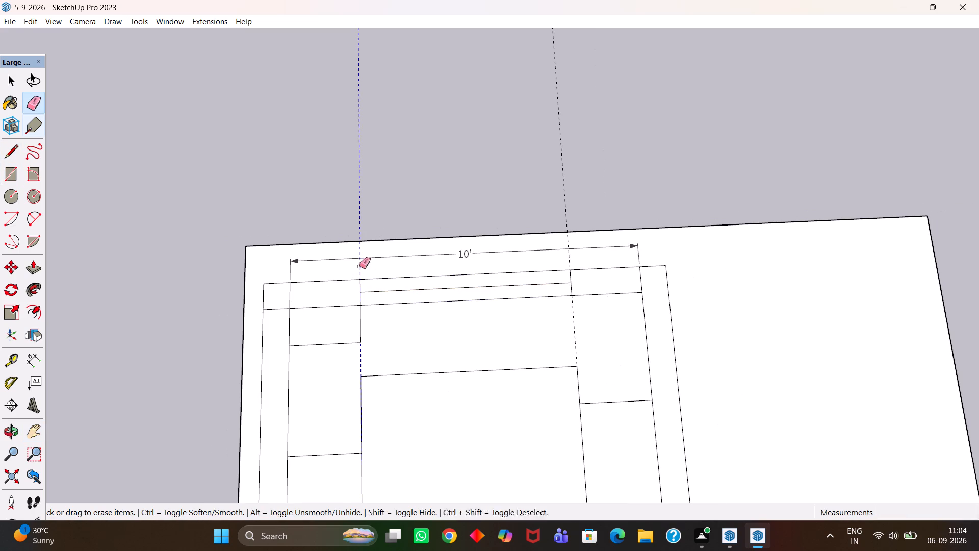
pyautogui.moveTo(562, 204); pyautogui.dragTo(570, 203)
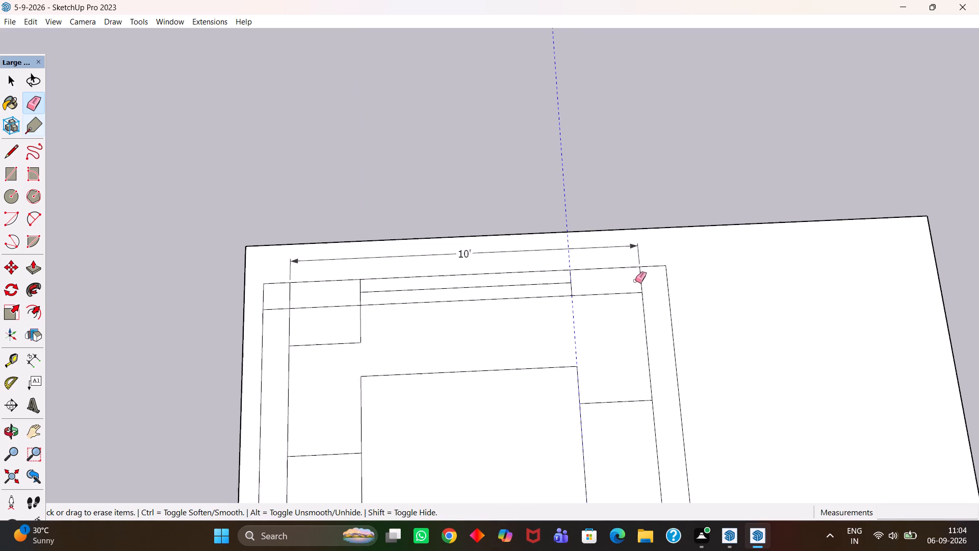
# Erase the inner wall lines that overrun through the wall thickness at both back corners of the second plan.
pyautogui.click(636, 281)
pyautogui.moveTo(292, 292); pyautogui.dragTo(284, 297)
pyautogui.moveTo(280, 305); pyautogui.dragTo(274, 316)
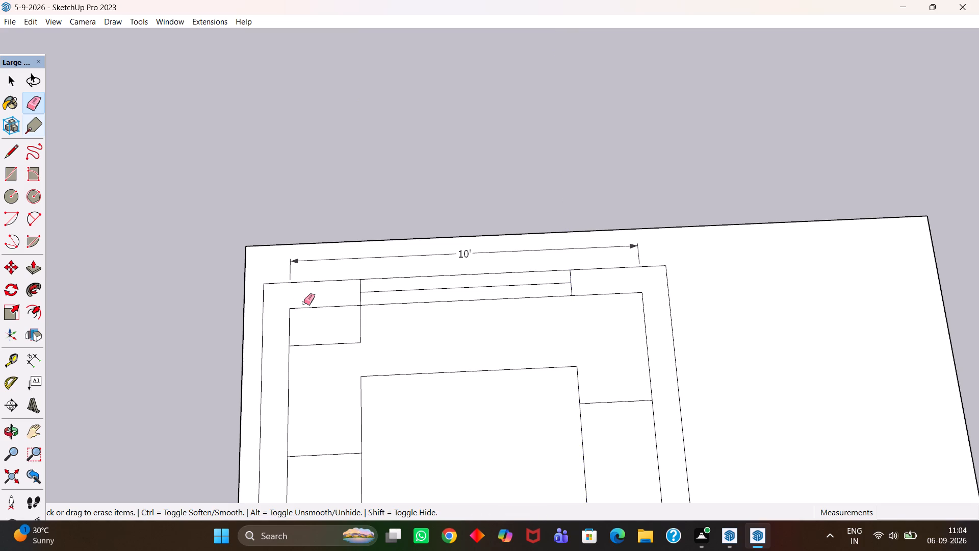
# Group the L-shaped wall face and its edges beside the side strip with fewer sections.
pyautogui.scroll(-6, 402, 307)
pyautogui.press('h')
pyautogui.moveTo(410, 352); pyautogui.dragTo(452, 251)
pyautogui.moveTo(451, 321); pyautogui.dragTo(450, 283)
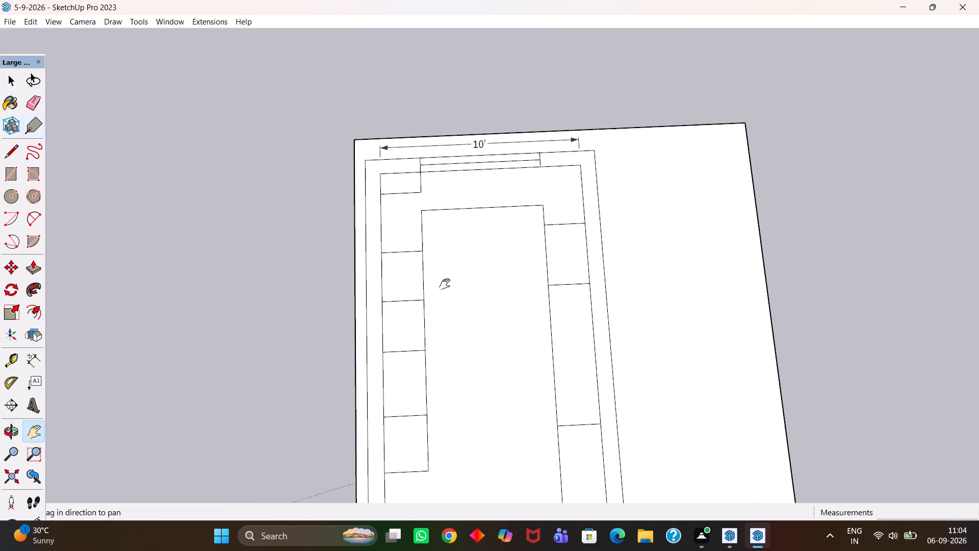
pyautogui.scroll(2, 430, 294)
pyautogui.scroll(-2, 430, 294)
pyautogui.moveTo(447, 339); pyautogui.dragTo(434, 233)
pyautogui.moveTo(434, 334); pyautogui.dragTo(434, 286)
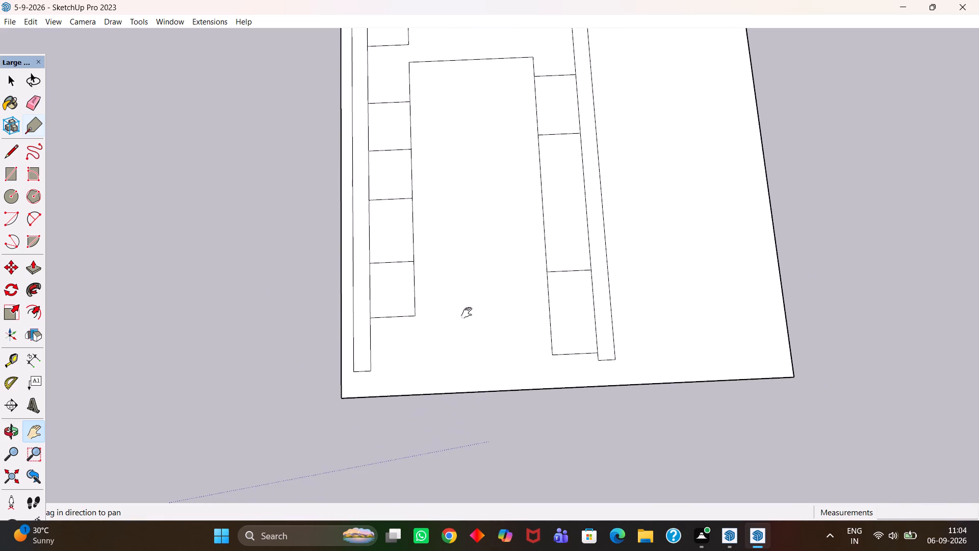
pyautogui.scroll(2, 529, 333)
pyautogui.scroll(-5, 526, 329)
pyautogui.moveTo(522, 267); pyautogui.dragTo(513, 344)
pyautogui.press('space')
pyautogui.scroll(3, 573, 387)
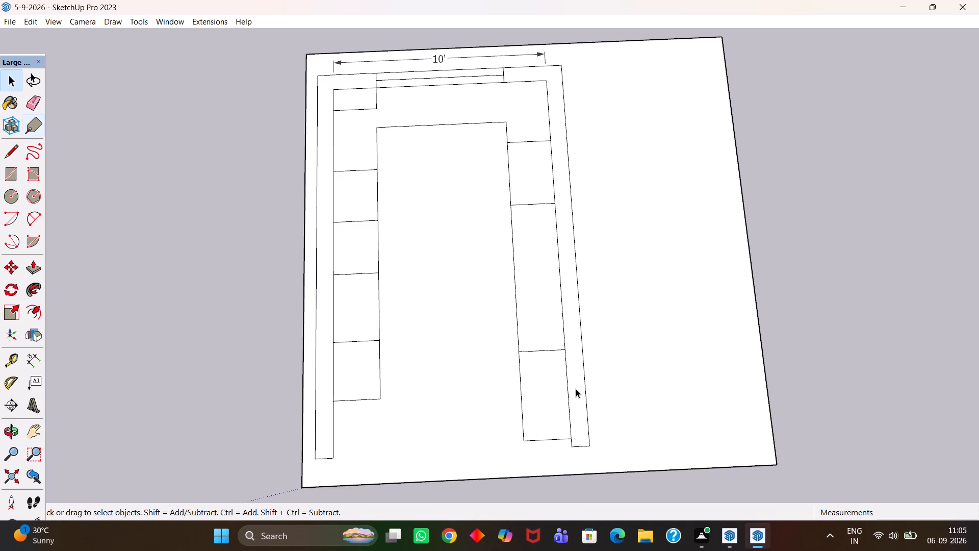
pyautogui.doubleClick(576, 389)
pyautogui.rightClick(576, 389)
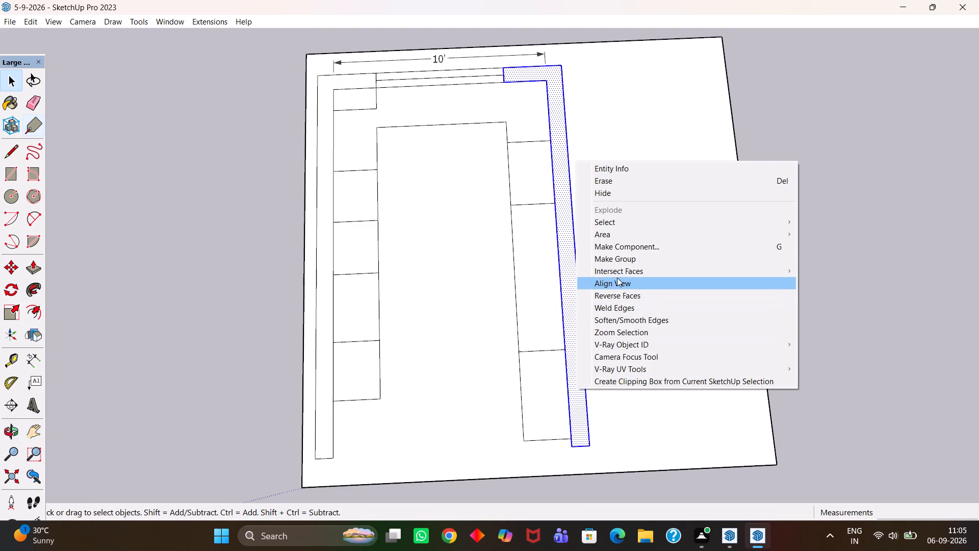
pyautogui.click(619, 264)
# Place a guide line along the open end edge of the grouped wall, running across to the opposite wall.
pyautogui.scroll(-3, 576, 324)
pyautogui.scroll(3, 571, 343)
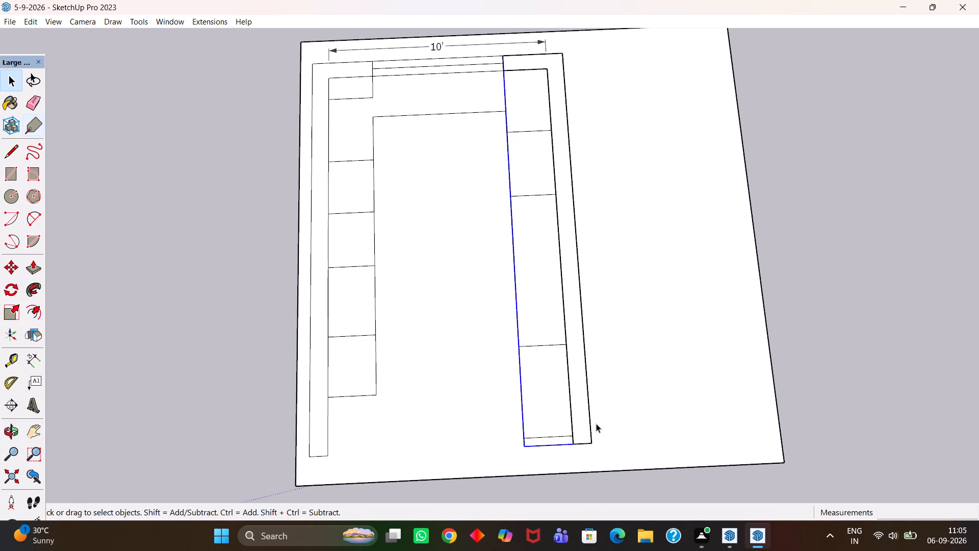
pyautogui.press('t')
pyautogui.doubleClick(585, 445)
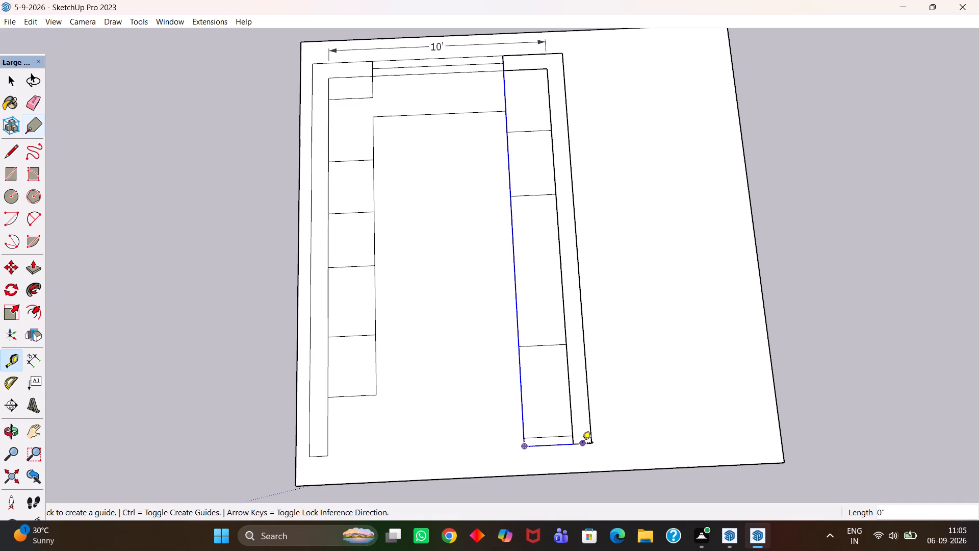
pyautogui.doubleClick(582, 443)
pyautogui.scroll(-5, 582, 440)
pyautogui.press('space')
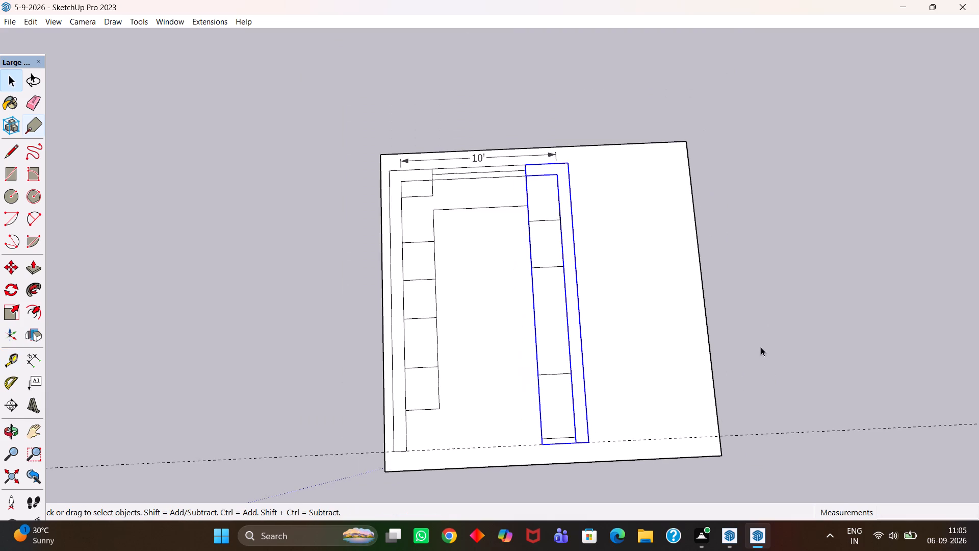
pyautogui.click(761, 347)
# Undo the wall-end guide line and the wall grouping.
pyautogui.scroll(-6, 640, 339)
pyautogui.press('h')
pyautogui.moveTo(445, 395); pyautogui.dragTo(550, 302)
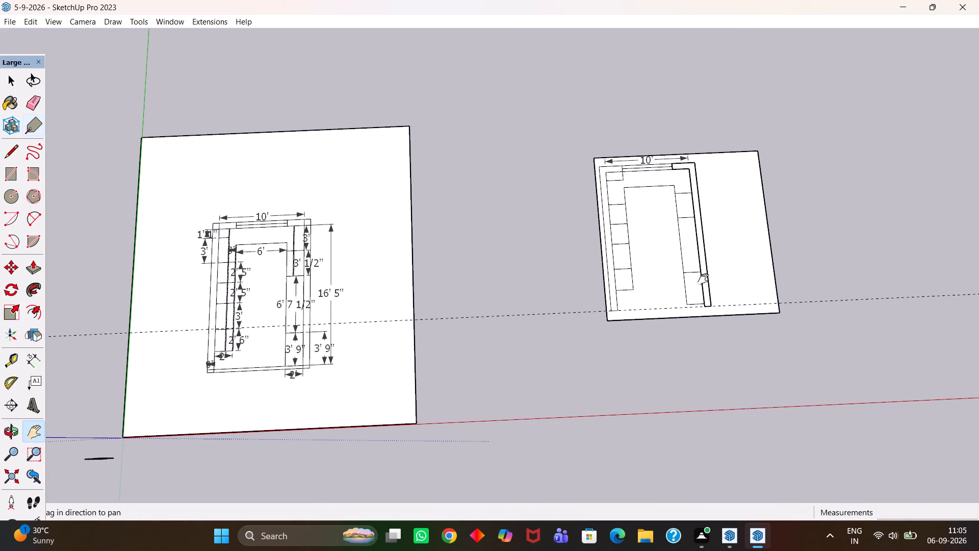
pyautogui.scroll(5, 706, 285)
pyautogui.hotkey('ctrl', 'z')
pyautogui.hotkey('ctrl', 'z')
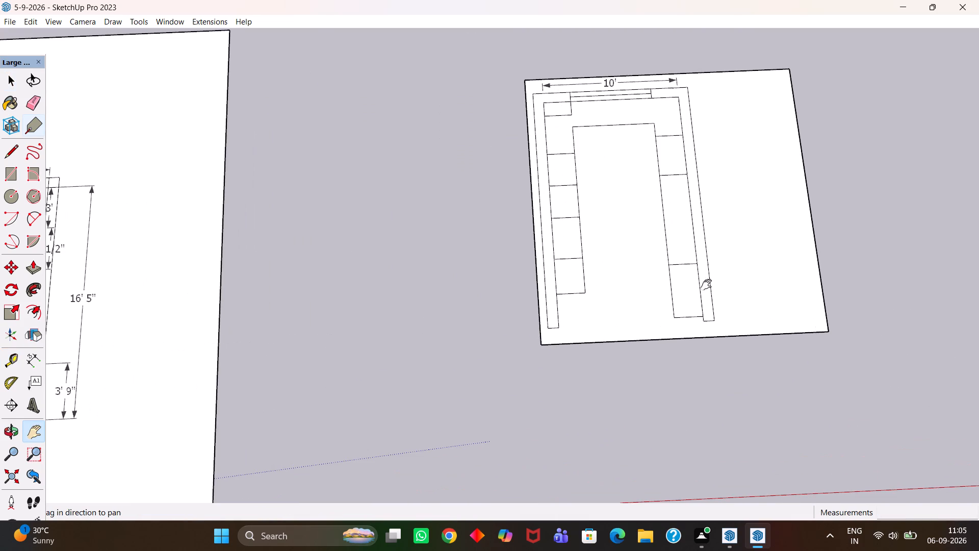
# Delete the entire second plan, including its base face and 10' dimension.
pyautogui.scroll(-5, 699, 289)
pyautogui.press('space')
pyautogui.moveTo(822, 109); pyautogui.dragTo(537, 361)
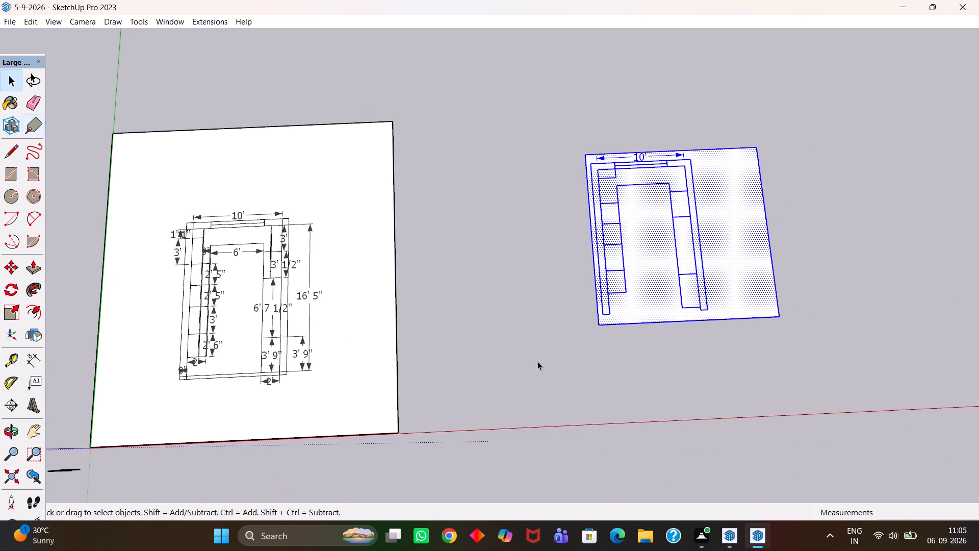
pyautogui.press('Delete')
# Copy the whole dimensioned plan with its base face from its origin corner to an empty spot beside it along the red axis.
pyautogui.scroll(-3, 382, 325)
pyautogui.moveTo(457, 139); pyautogui.dragTo(319, 258)
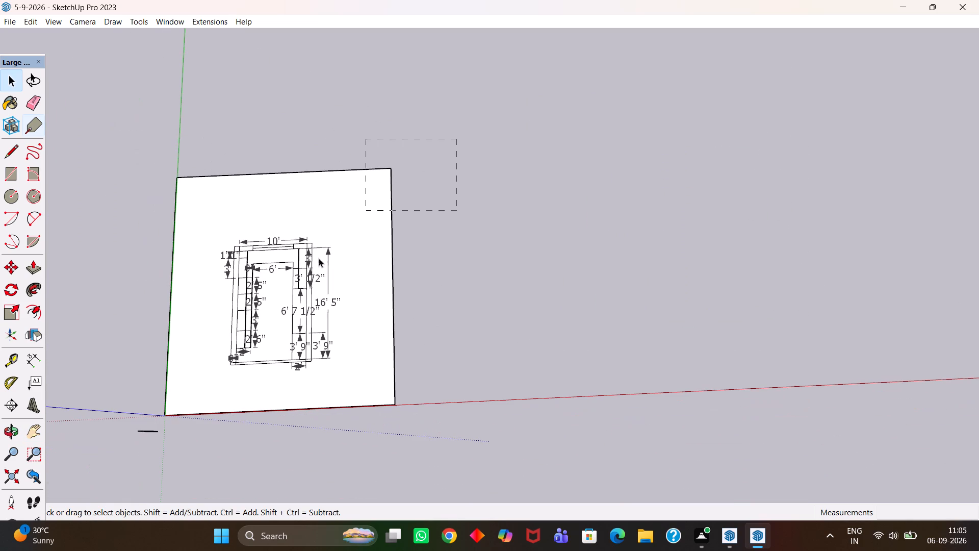
pyautogui.moveTo(319, 258); pyautogui.dragTo(137, 415)
pyautogui.press('m')
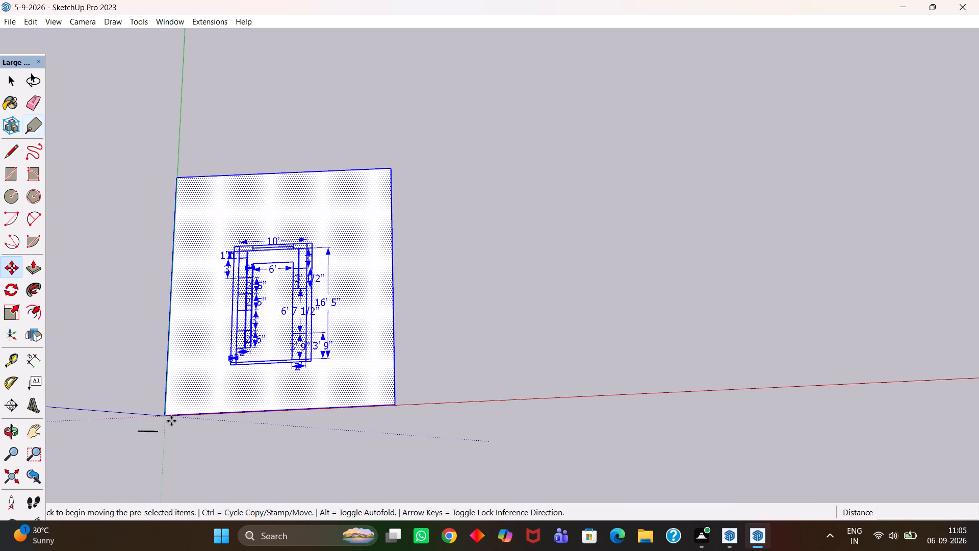
pyautogui.click(166, 418)
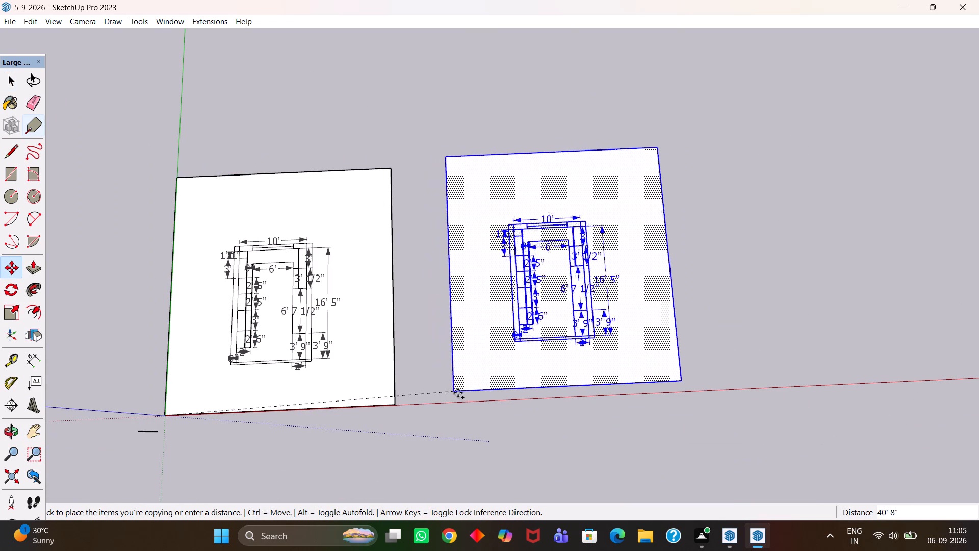
pyautogui.click(474, 395)
pyautogui.press('h')
pyautogui.scroll(4, 540, 337)
pyautogui.press('space')
pyautogui.scroll(1, 536, 336)
pyautogui.click(932, 251)
# Erase the copy's two 3' 9", 6' 7 1/2", 16' 5", 3' 1/2" and 3' dimensions on the side with fewer sections.
pyautogui.scroll(8, 625, 333)
pyautogui.press('h')
pyautogui.scroll(-3, 615, 324)
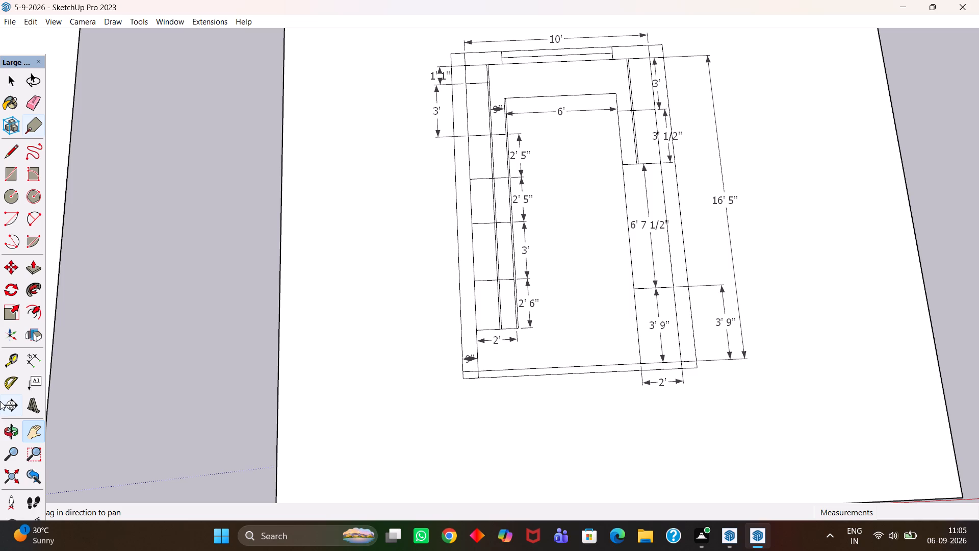
pyautogui.scroll(2, 0, 399)
pyautogui.press('h')
pyautogui.scroll(-3, 595, 364)
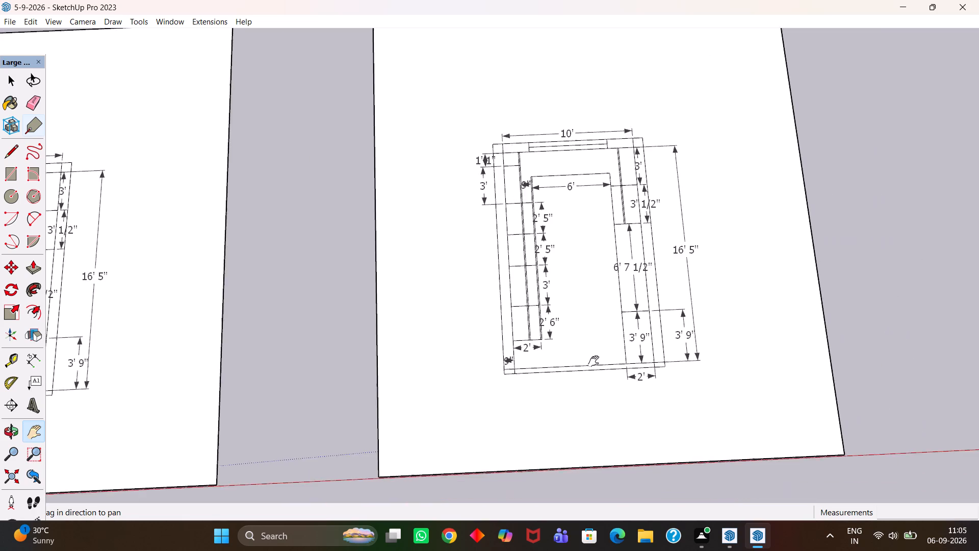
pyautogui.scroll(-6, 594, 361)
pyautogui.moveTo(607, 303); pyautogui.dragTo(487, 336)
pyautogui.scroll(9, 479, 346)
pyautogui.moveTo(494, 395); pyautogui.dragTo(484, 388, button='middle')
pyautogui.scroll(1, 488, 390)
pyautogui.press('e')
pyautogui.scroll(-3, 488, 390)
pyautogui.moveTo(507, 400); pyautogui.dragTo(499, 396)
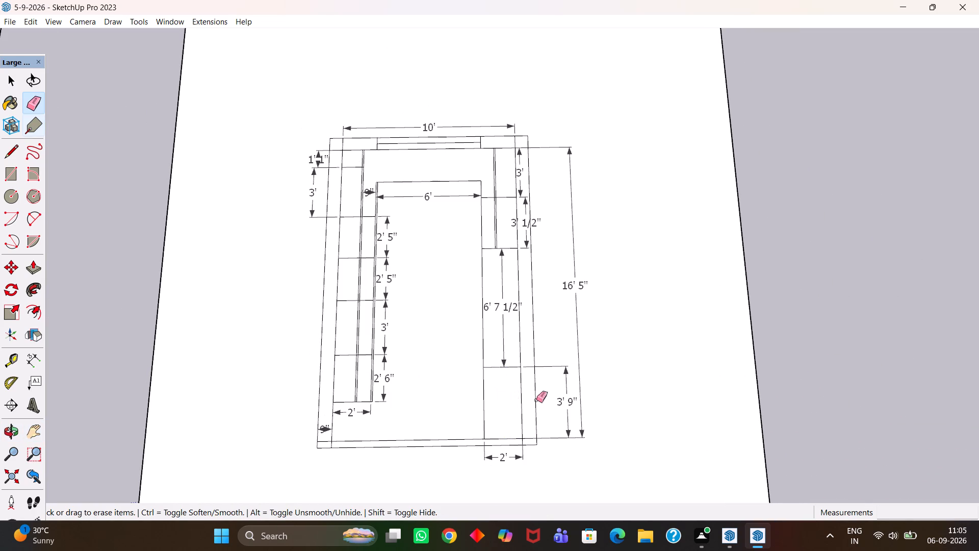
pyautogui.moveTo(570, 398); pyautogui.dragTo(565, 391)
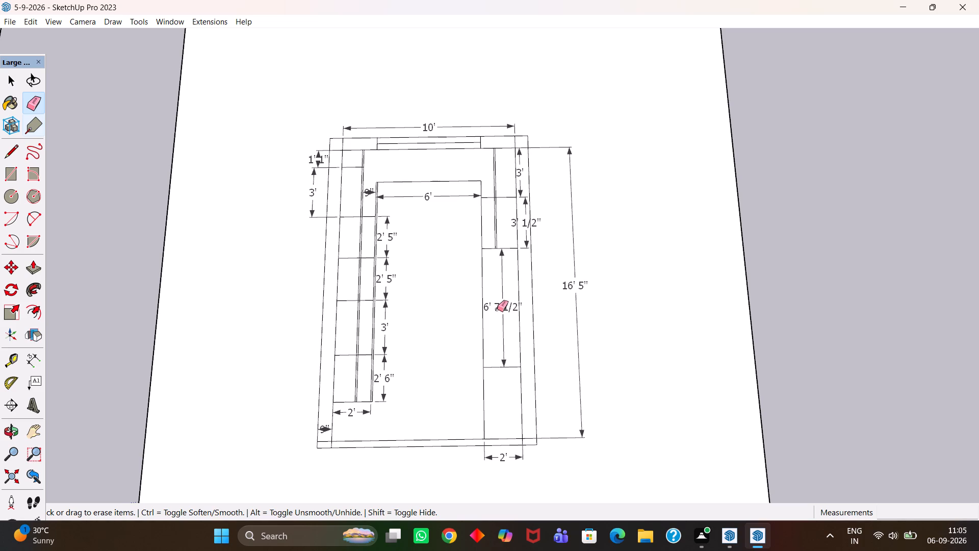
pyautogui.click(505, 298)
pyautogui.moveTo(570, 287); pyautogui.dragTo(575, 291)
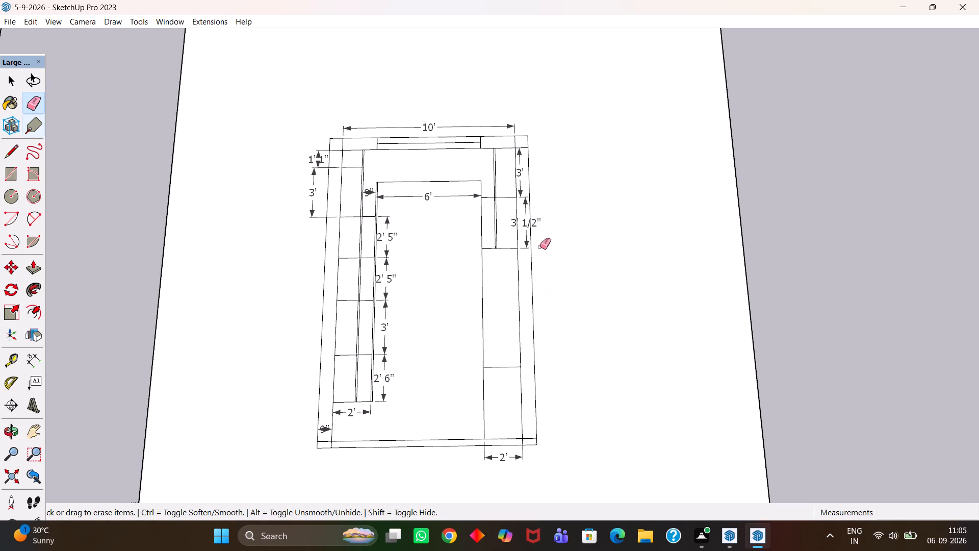
pyautogui.click(525, 229)
pyautogui.scroll(2, 530, 189)
pyautogui.click(518, 177)
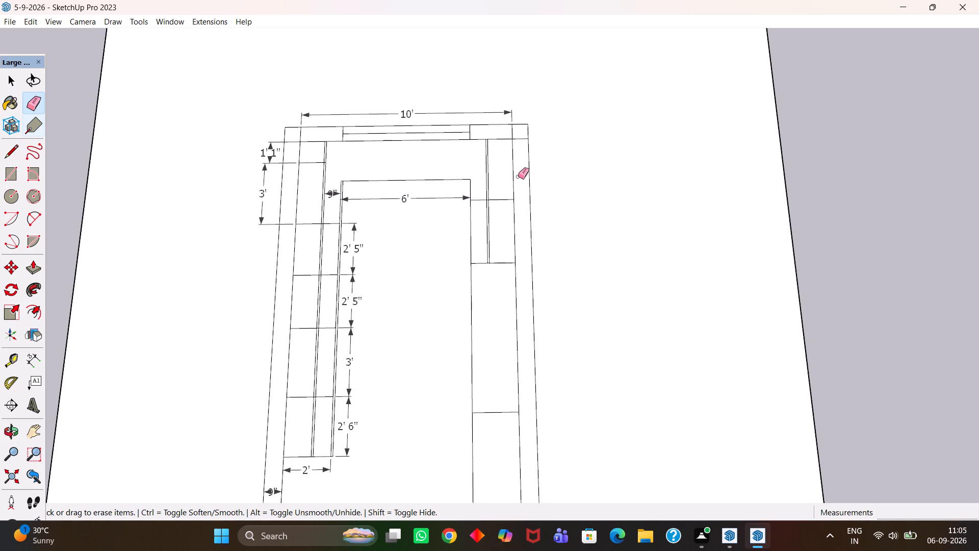
# Erase the copied plan's 6' inner width and 10' overall width dimensions.
pyautogui.click(421, 200)
pyautogui.moveTo(396, 109); pyautogui.dragTo(400, 113)
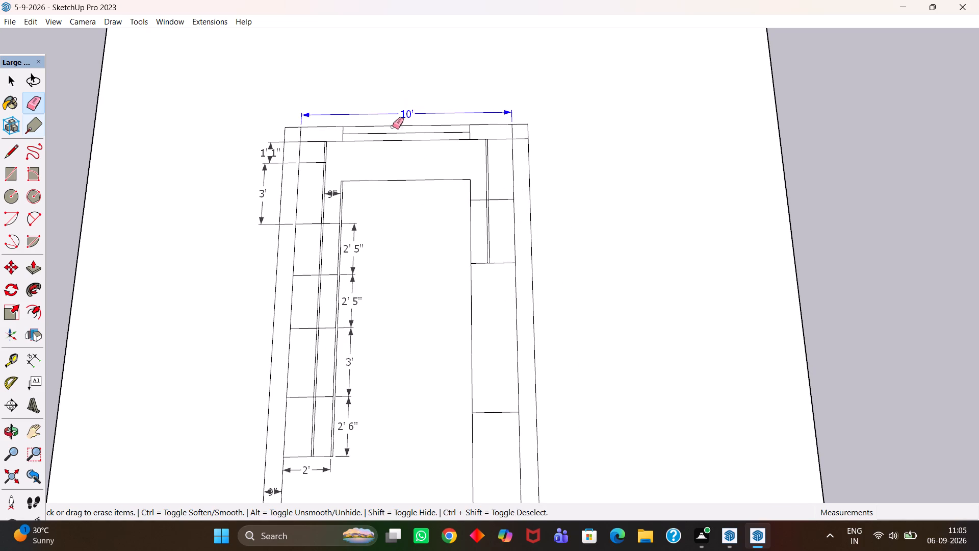
# Erase the copy's 1' 1", both 3', 9", both 2' 5" and 2' 6" dimensions on the side with more sections.
pyautogui.click(266, 157)
pyautogui.moveTo(255, 178); pyautogui.dragTo(252, 192)
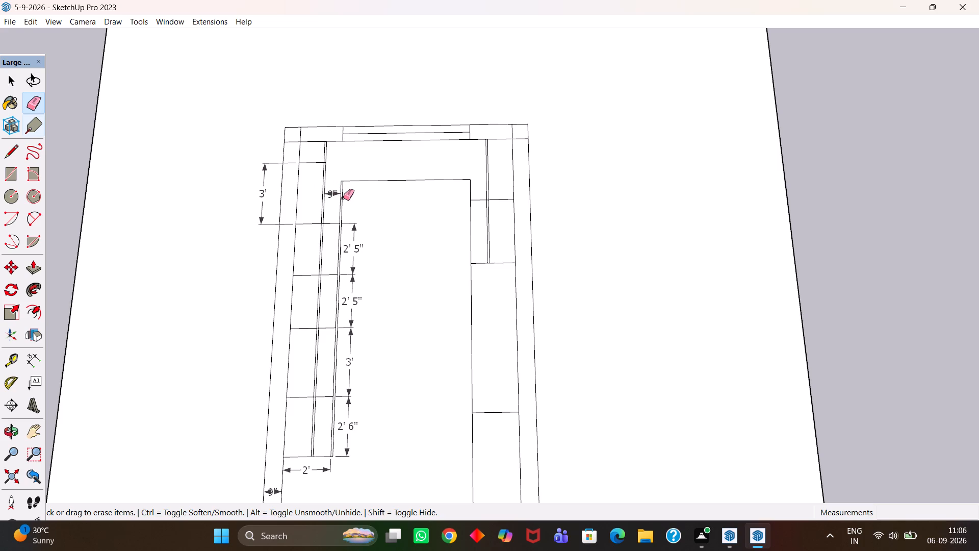
pyautogui.scroll(3, 344, 198)
pyautogui.moveTo(247, 194); pyautogui.dragTo(218, 186)
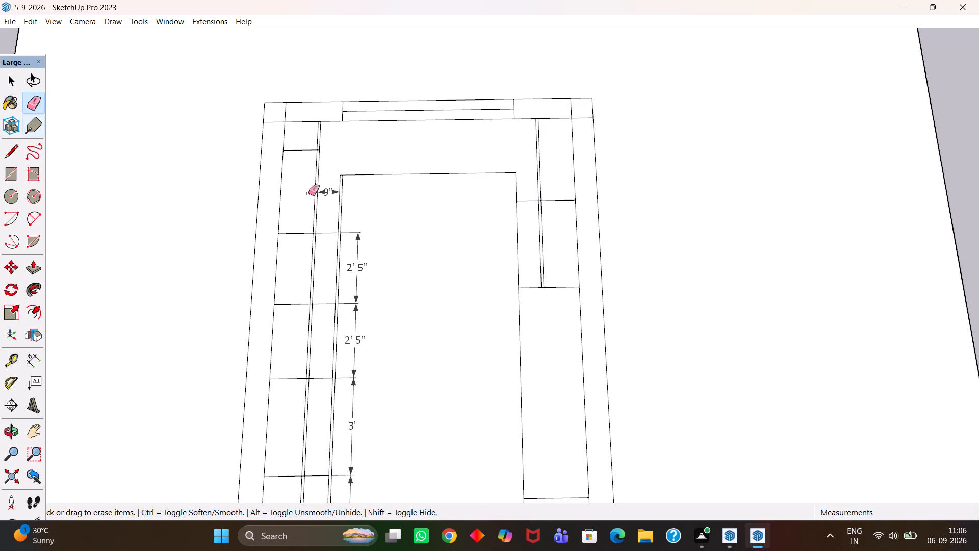
pyautogui.click(324, 195)
pyautogui.scroll(1, 346, 216)
pyautogui.moveTo(364, 261); pyautogui.dragTo(357, 272)
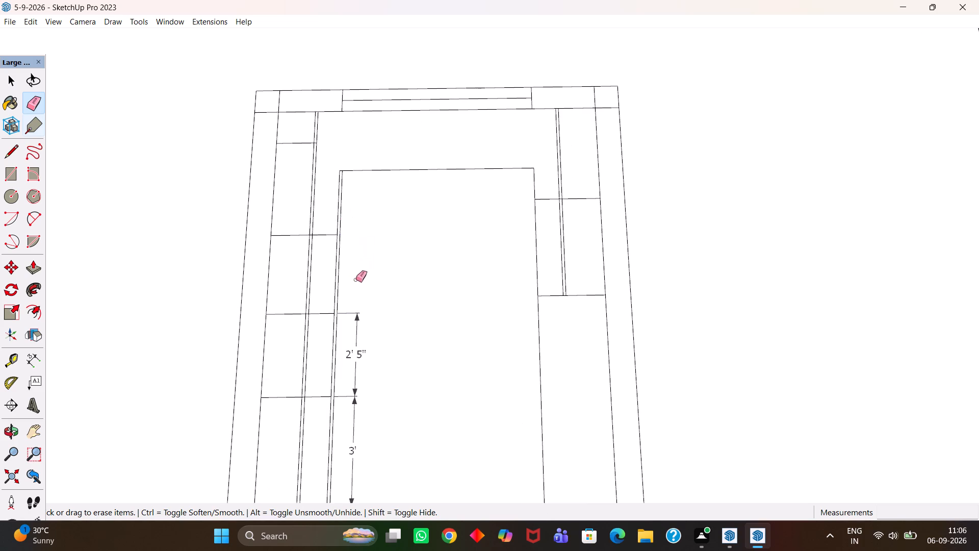
pyautogui.scroll(-4, 356, 285)
pyautogui.scroll(1, 356, 291)
pyautogui.moveTo(359, 321); pyautogui.dragTo(354, 335)
pyautogui.scroll(-7, 355, 330)
pyautogui.click(355, 365)
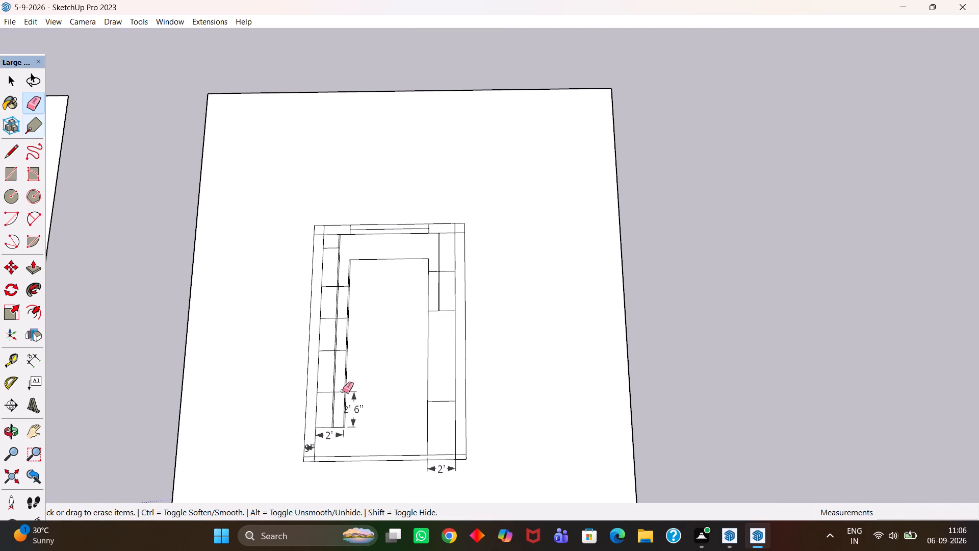
pyautogui.scroll(4, 350, 407)
pyautogui.click(355, 408)
# Erase the copied plan's two 2' width dimensions and the 9" wall thickness dimension at the front end.
pyautogui.click(323, 449)
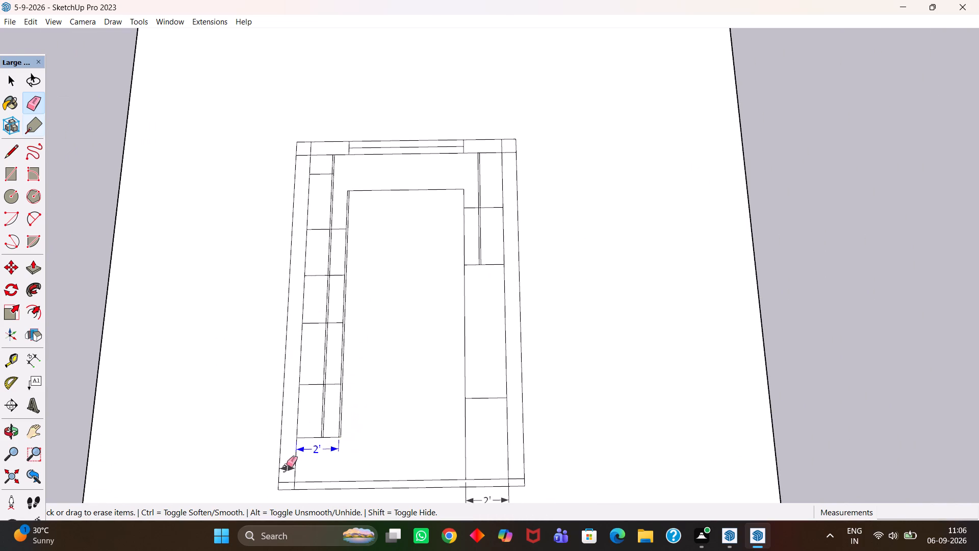
pyautogui.scroll(4, 276, 476)
pyautogui.moveTo(293, 463); pyautogui.dragTo(296, 454)
pyautogui.scroll(-6, 384, 391)
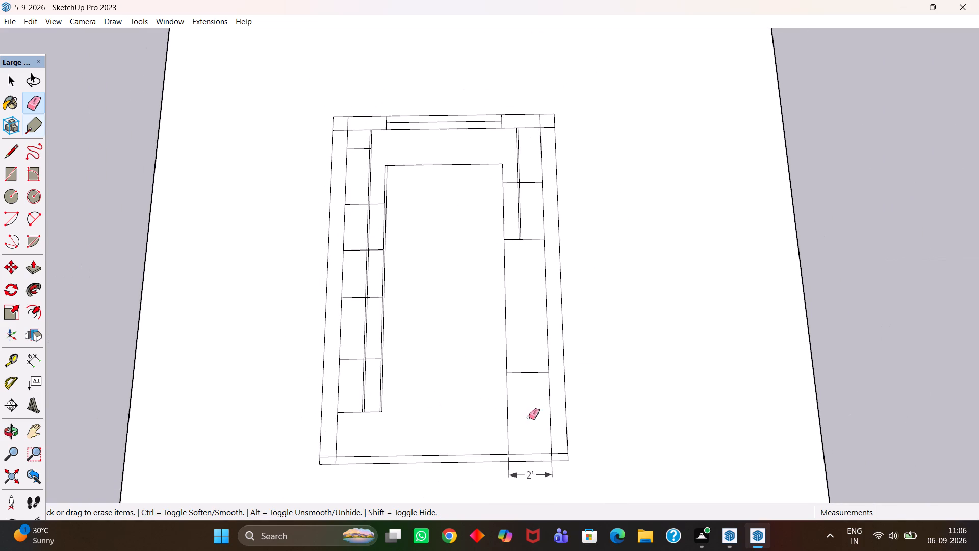
pyautogui.scroll(2, 511, 461)
pyautogui.click(507, 464)
# Erase the short edges crossing both side walls at the thin front strip so each wall runs to the outer edge.
pyautogui.scroll(3, 341, 439)
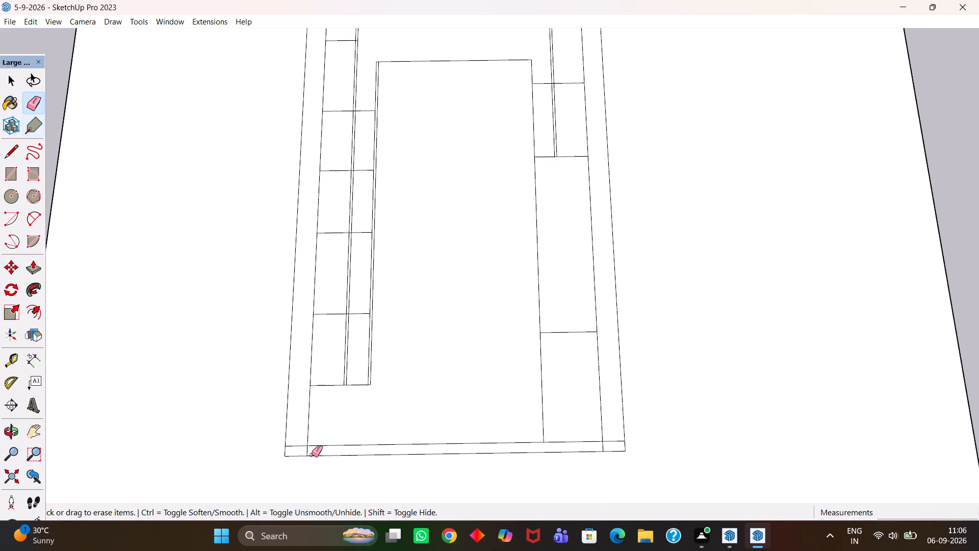
pyautogui.click(307, 449)
pyautogui.hotkey('ctrl', 'z')
pyautogui.moveTo(297, 440); pyautogui.dragTo(297, 445)
pyautogui.click(609, 442)
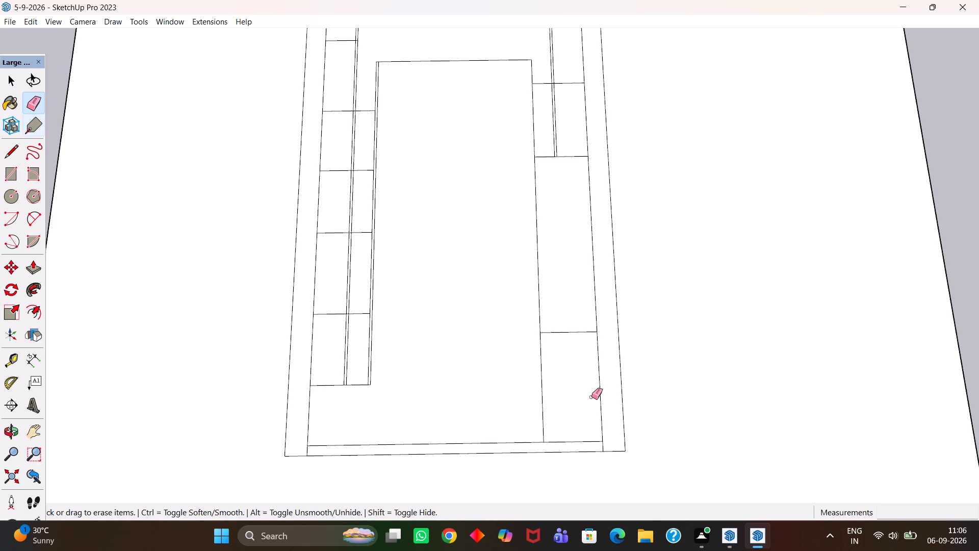
# Erase the short crossing edges inside both rear wall corners so each side wall forms one L-shaped face.
pyautogui.scroll(-5, 591, 401)
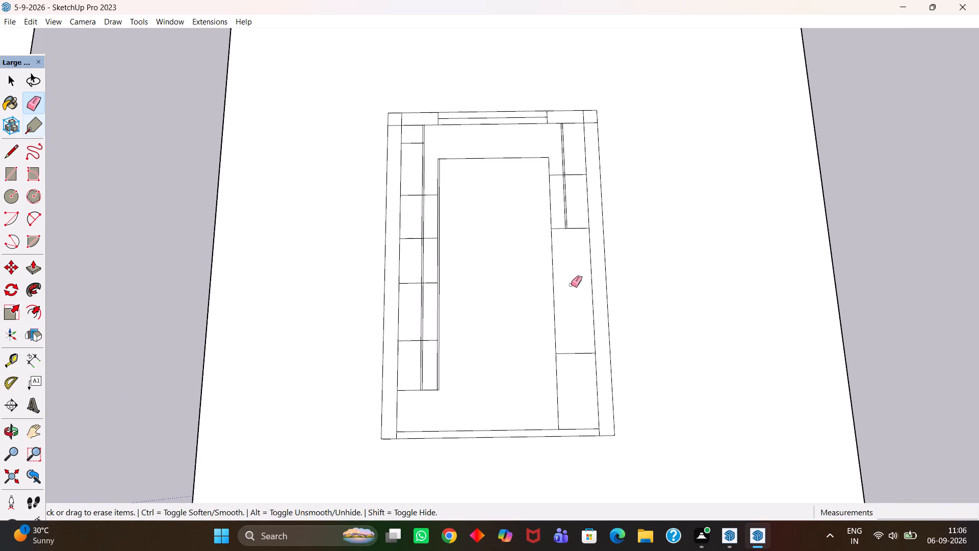
pyautogui.scroll(3, 563, 190)
pyautogui.click(592, 130)
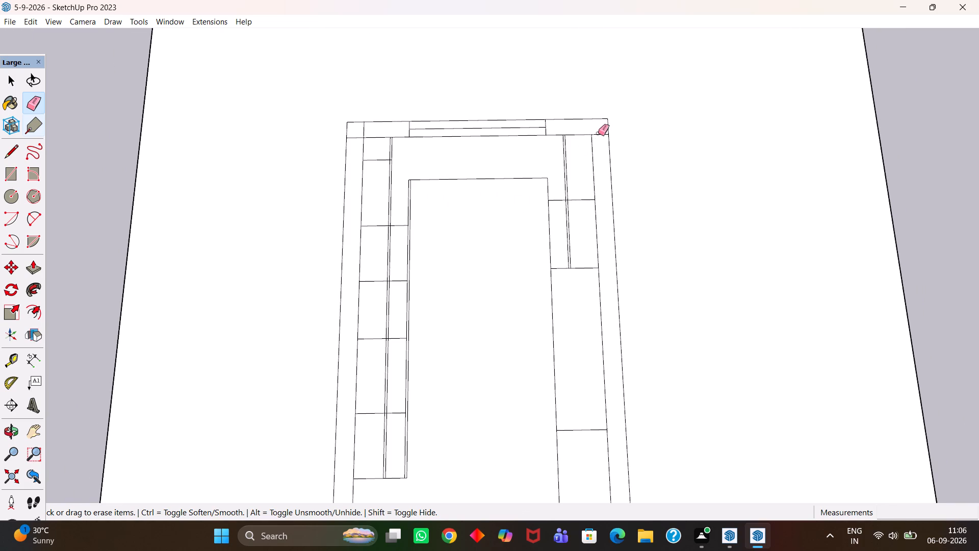
pyautogui.click(598, 133)
pyautogui.scroll(-5, 584, 144)
pyautogui.scroll(3, 440, 189)
pyautogui.scroll(3, 463, 133)
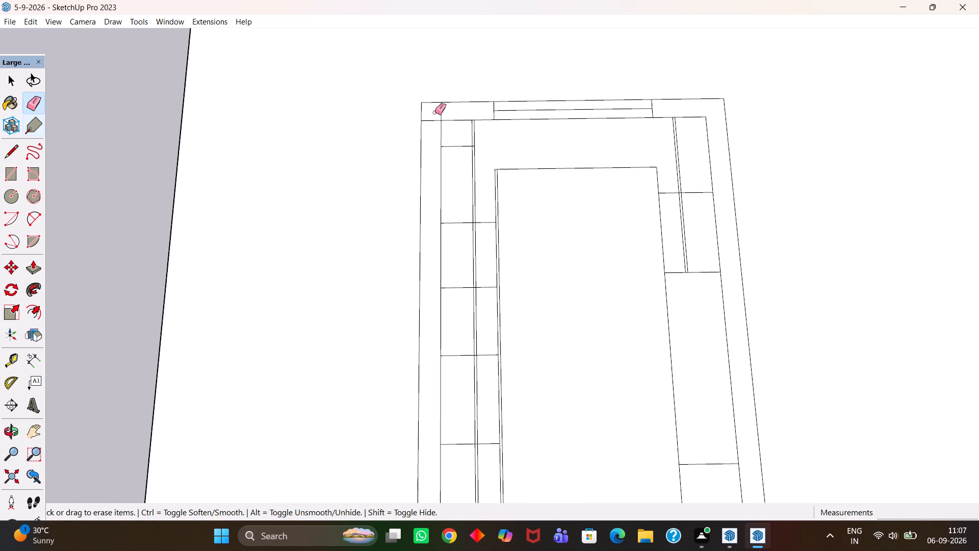
pyautogui.moveTo(435, 112); pyautogui.dragTo(441, 113)
pyautogui.moveTo(429, 116); pyautogui.dragTo(428, 125)
# Group the L-shaped wall face with its edges on the side with fewer sections.
pyautogui.scroll(-6, 463, 111)
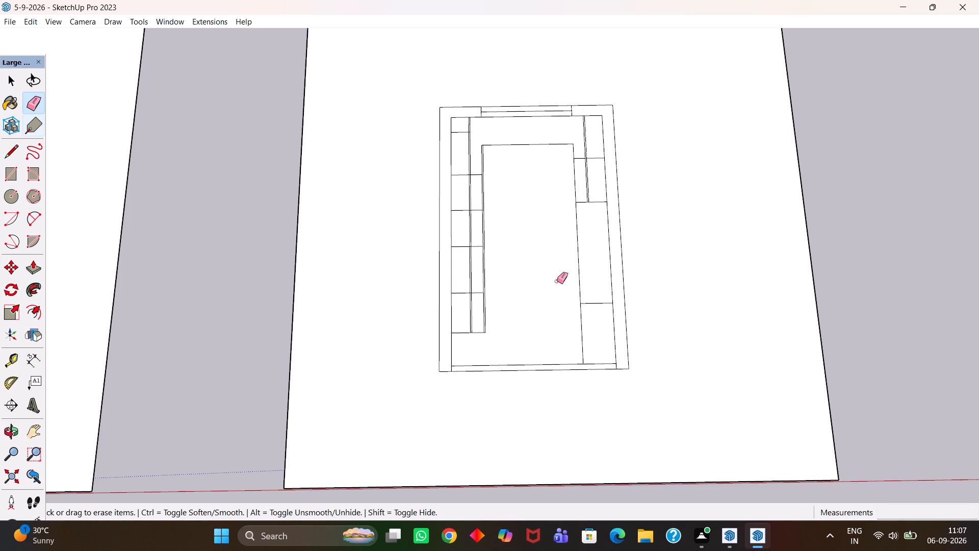
pyautogui.scroll(1, 553, 284)
pyautogui.moveTo(546, 281); pyautogui.dragTo(540, 274, button='middle')
pyautogui.press('space')
pyautogui.doubleClick(628, 312)
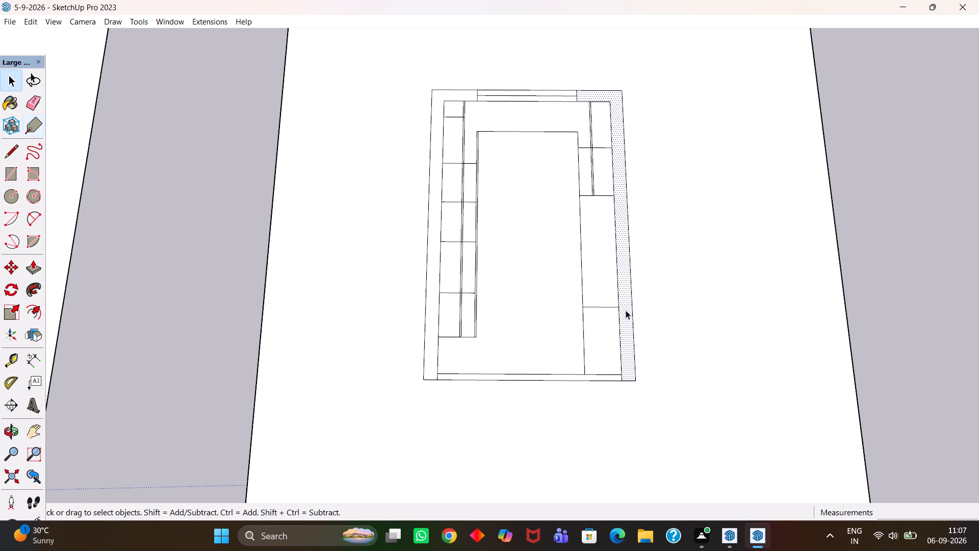
pyautogui.doubleClick(626, 310)
pyautogui.doubleClick(626, 310)
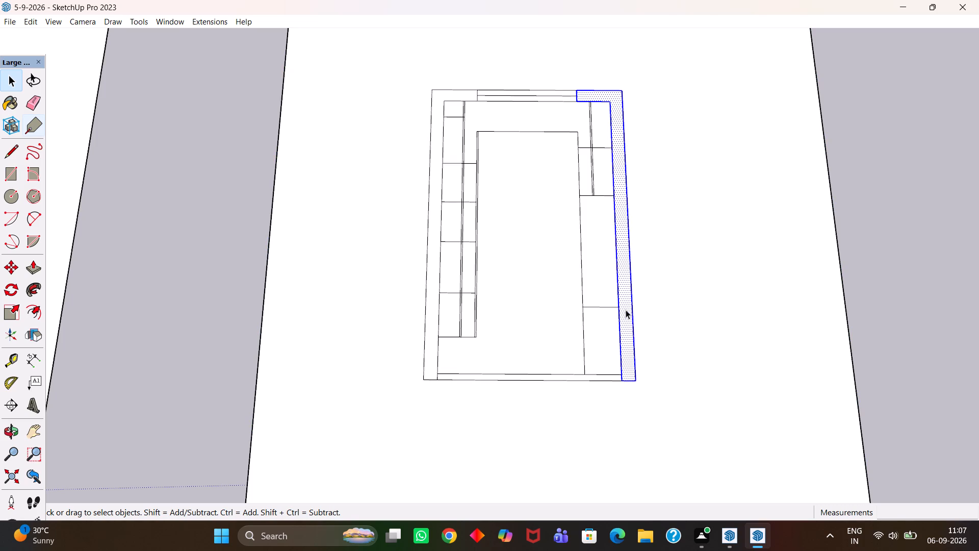
pyautogui.rightClick(627, 307)
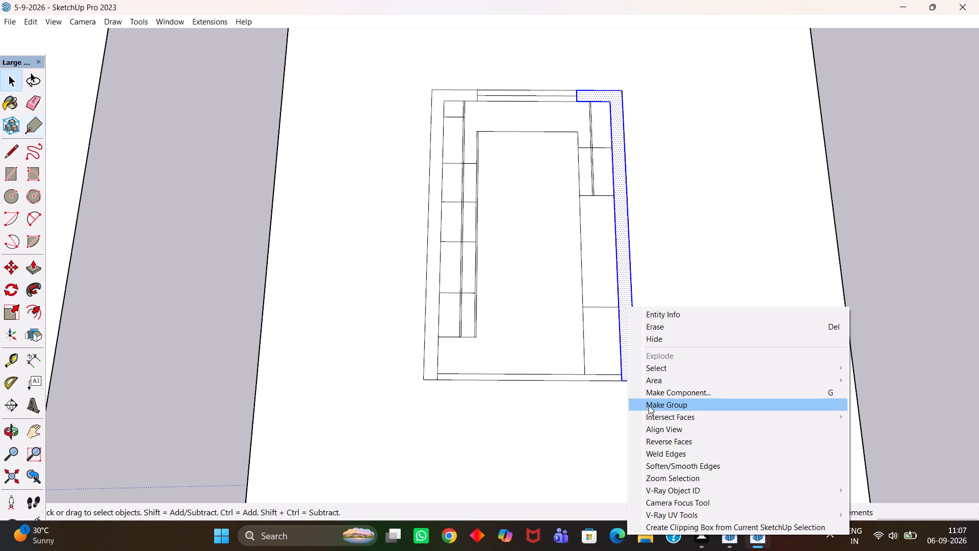
pyautogui.moveTo(650, 406); pyautogui.dragTo(650, 398)
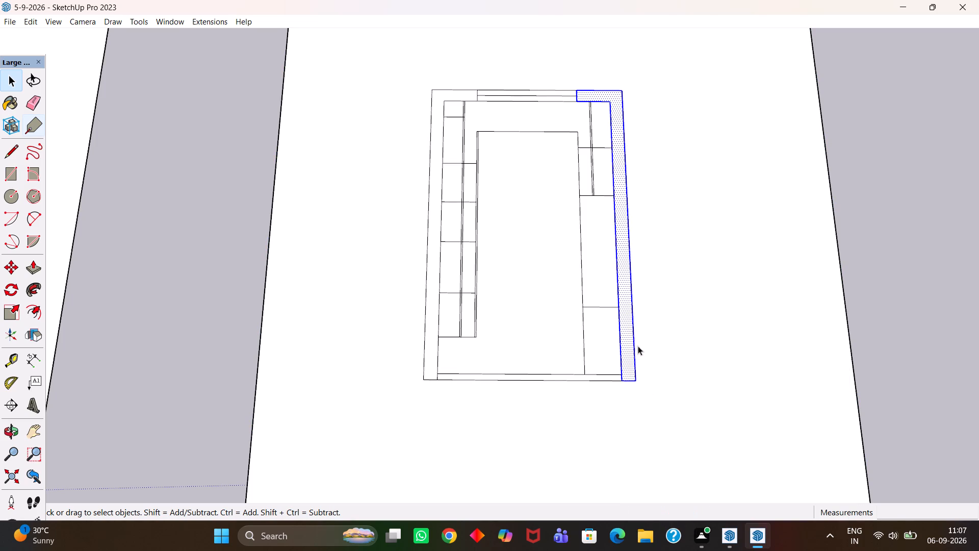
# Raise the grouped L-shaped wall beside the fewer sections to a height of 10' and exit the group.
pyautogui.scroll(2, 624, 322)
pyautogui.doubleClick(631, 320)
pyautogui.click(627, 318)
pyautogui.click(626, 316)
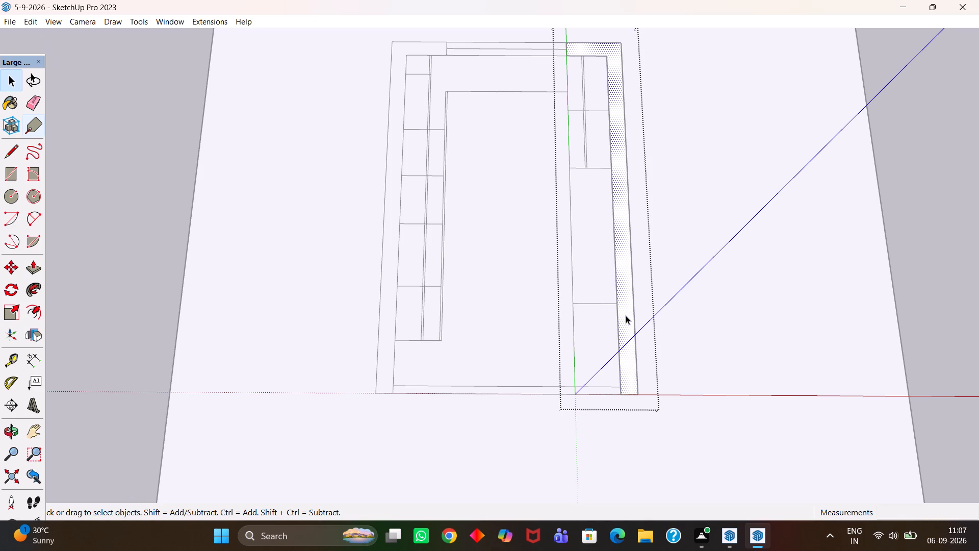
pyautogui.press('p')
pyautogui.click(626, 317)
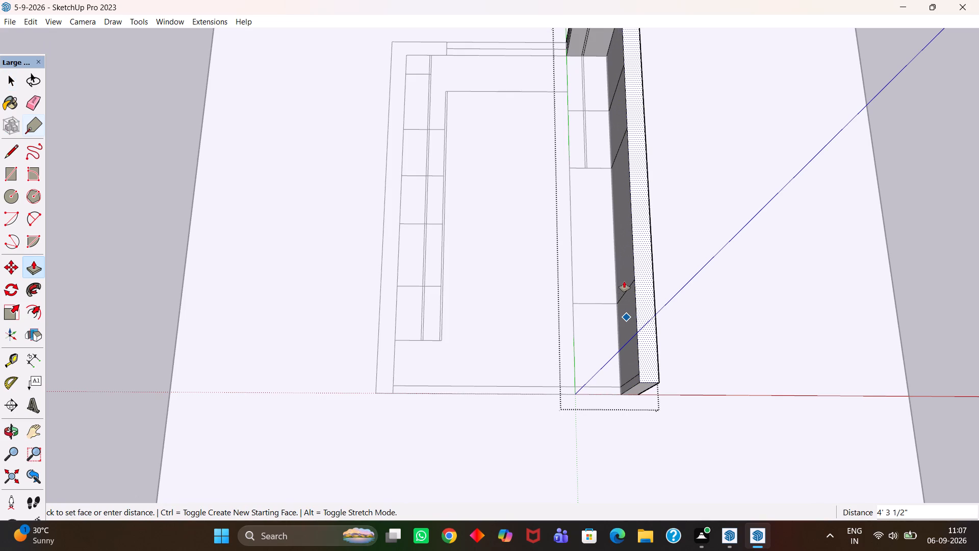
pyautogui.write("10'")
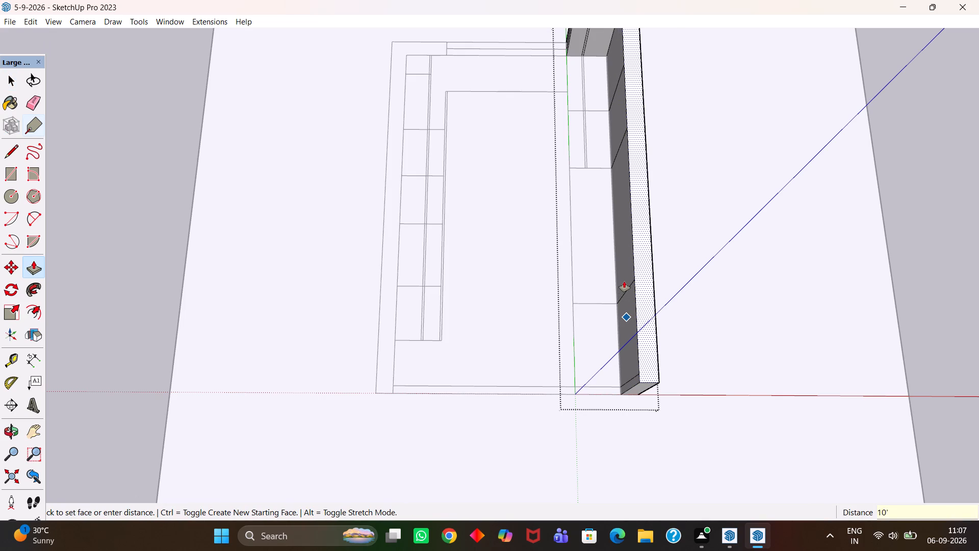
pyautogui.press('Return')
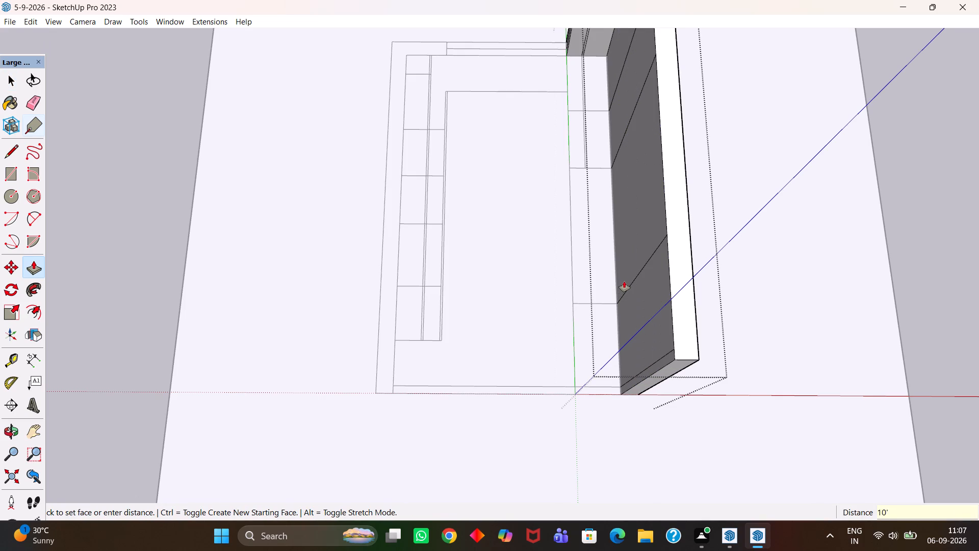
pyautogui.press('g')
pyautogui.scroll(-6, 624, 288)
pyautogui.press('h')
pyautogui.scroll(1, 623, 300)
pyautogui.scroll(-4, 619, 298)
pyautogui.moveTo(607, 280); pyautogui.dragTo(587, 337)
pyautogui.press('space')
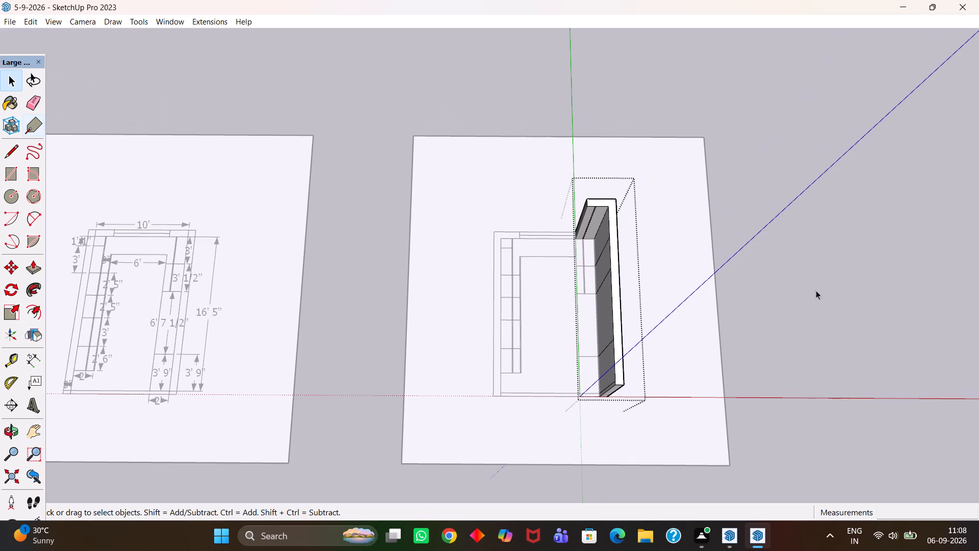
pyautogui.click(770, 282)
# Group the opposite L-shaped wall face with its edges, on the side with more sections.
pyautogui.scroll(9, 547, 234)
pyautogui.press('space')
pyautogui.doubleClick(477, 231)
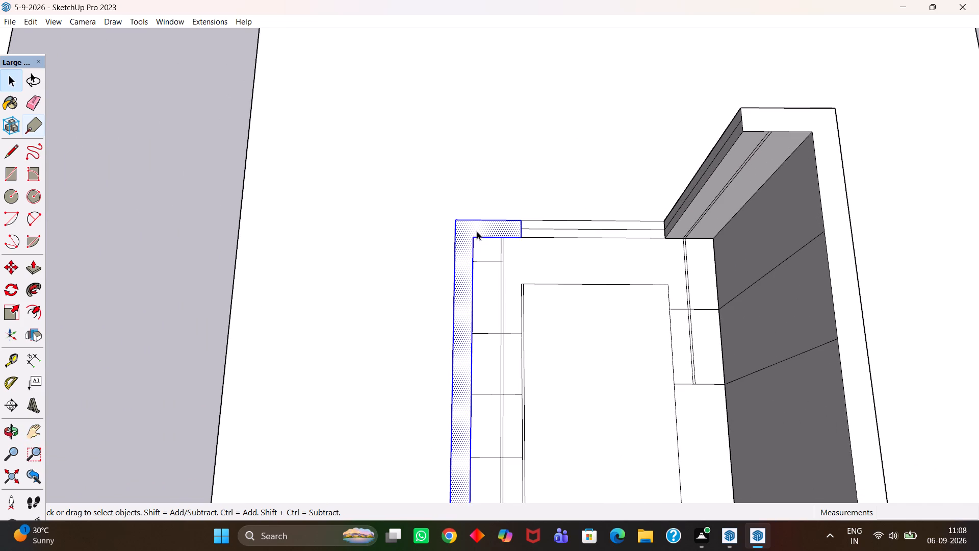
pyautogui.rightClick(476, 230)
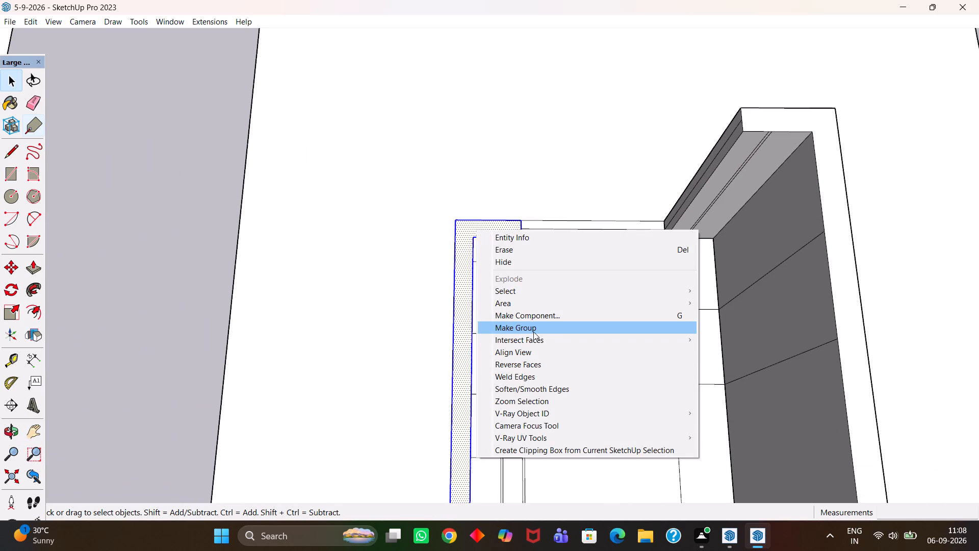
pyautogui.click(533, 329)
# Raise the second grouped L-shaped wall to a height of 10' and exit the group.
pyautogui.scroll(3, 461, 248)
pyautogui.click(463, 232)
pyautogui.click(463, 232)
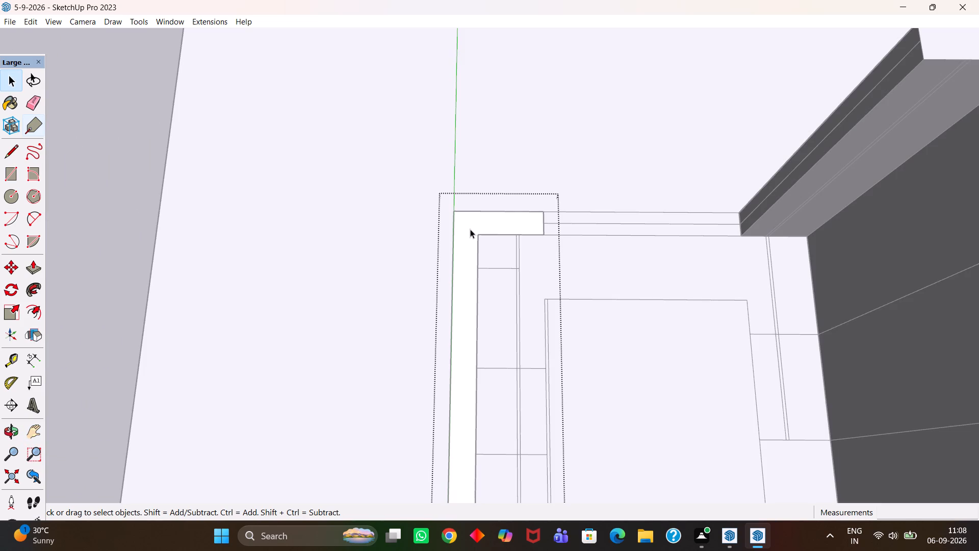
pyautogui.click(470, 229)
pyautogui.scroll(-2, 470, 229)
pyautogui.press('p')
pyautogui.click(470, 229)
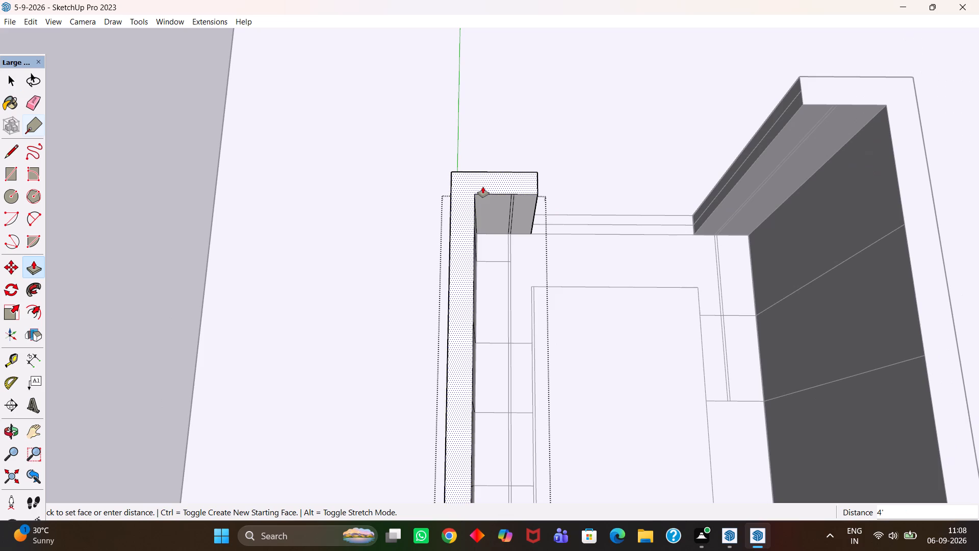
pyautogui.write("10'")
pyautogui.press('Return')
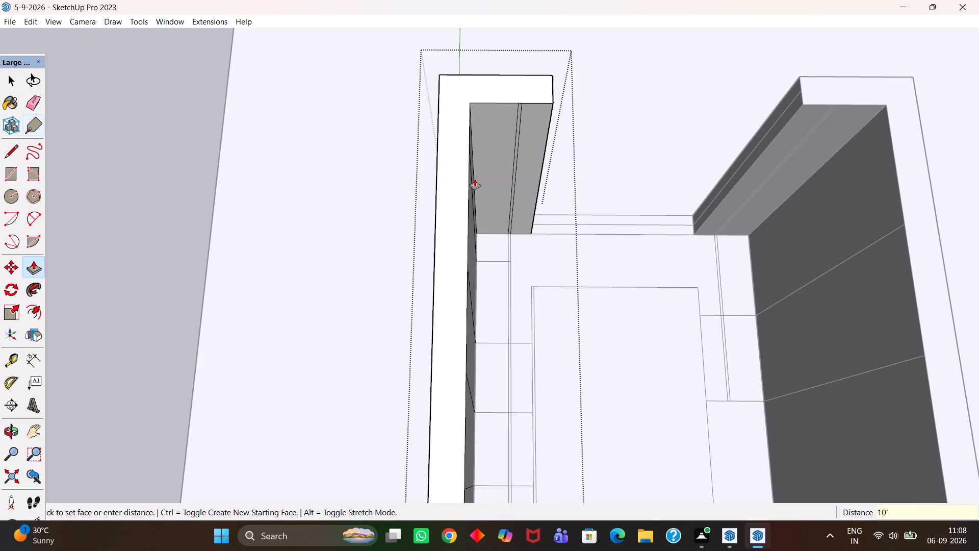
pyautogui.press('space')
pyautogui.scroll(-11, 483, 220)
pyautogui.doubleClick(892, 266)
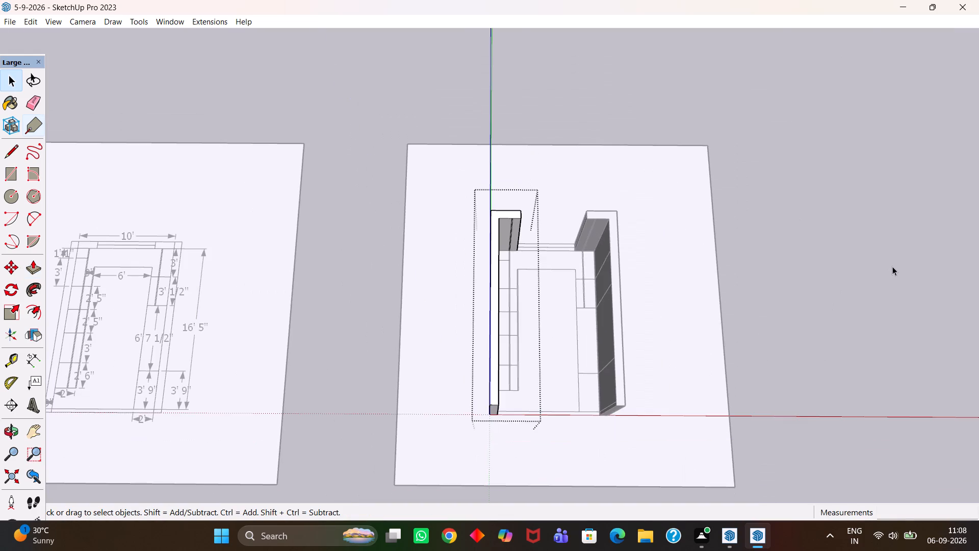
# Examine the two raised walls and the floor linework around the rear opening from inside the room.
pyautogui.scroll(4, 544, 310)
pyautogui.moveTo(539, 342); pyautogui.dragTo(454, 263, button='middle')
pyautogui.scroll(1, 498, 308)
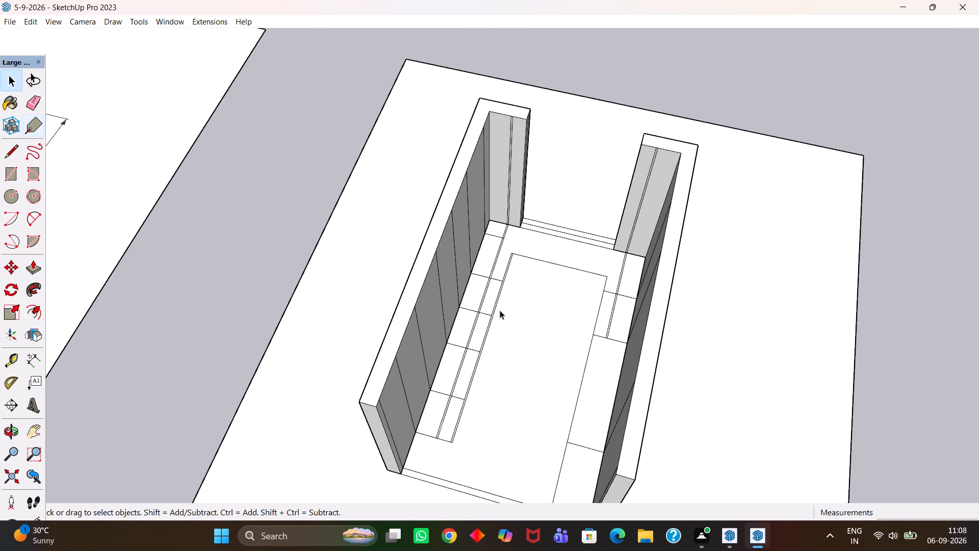
pyautogui.scroll(1, 512, 320)
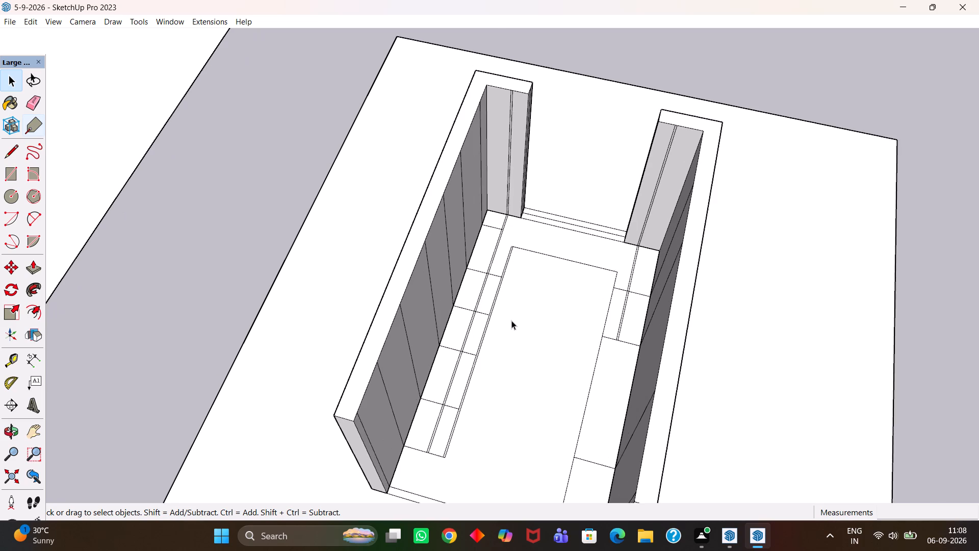
pyautogui.scroll(1, 511, 320)
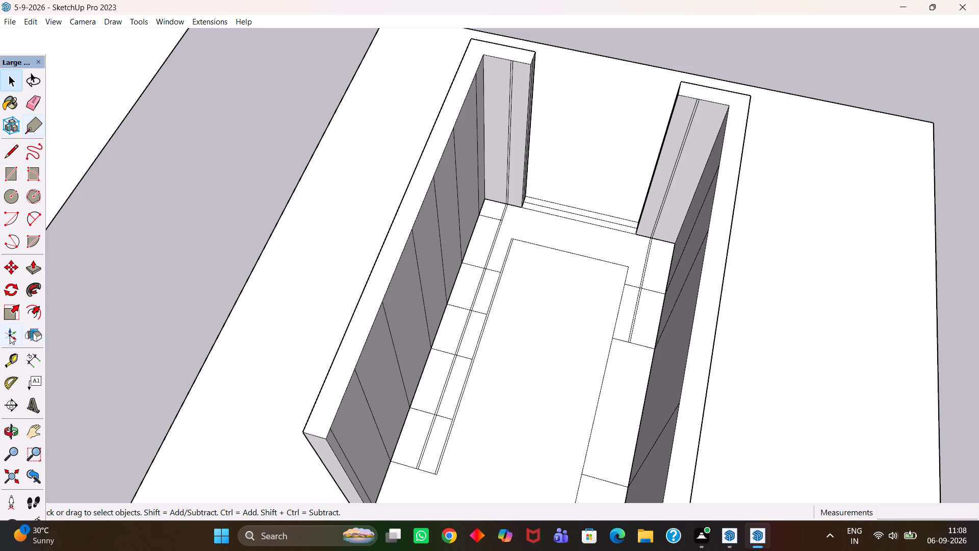
pyautogui.scroll(-7, 235, 253)
pyautogui.scroll(1, 241, 327)
pyautogui.moveTo(241, 329); pyautogui.dragTo(487, 287, button='middle')
pyautogui.scroll(10, 487, 287)
pyautogui.scroll(5, 410, 299)
pyautogui.moveTo(360, 240); pyautogui.dragTo(486, 215, button='middle')
pyautogui.scroll(1, 394, 237)
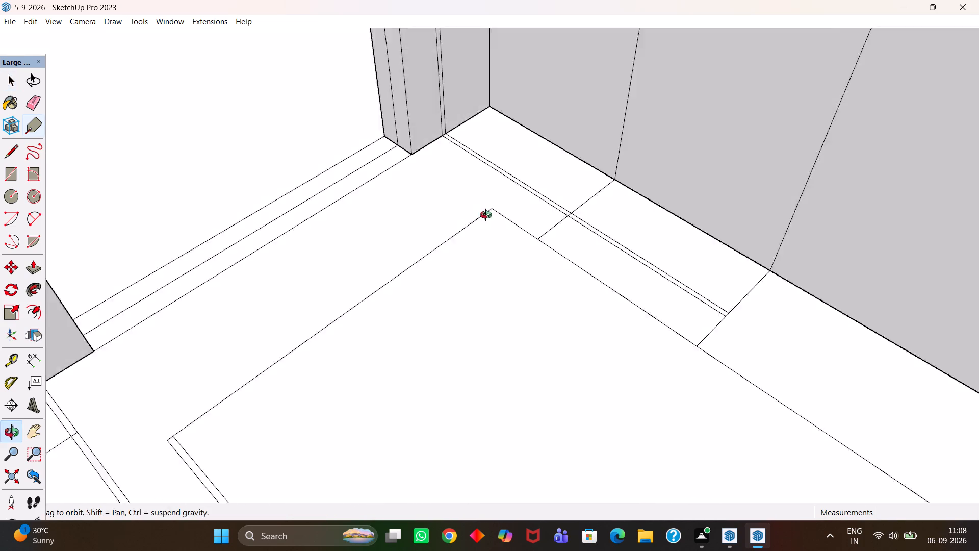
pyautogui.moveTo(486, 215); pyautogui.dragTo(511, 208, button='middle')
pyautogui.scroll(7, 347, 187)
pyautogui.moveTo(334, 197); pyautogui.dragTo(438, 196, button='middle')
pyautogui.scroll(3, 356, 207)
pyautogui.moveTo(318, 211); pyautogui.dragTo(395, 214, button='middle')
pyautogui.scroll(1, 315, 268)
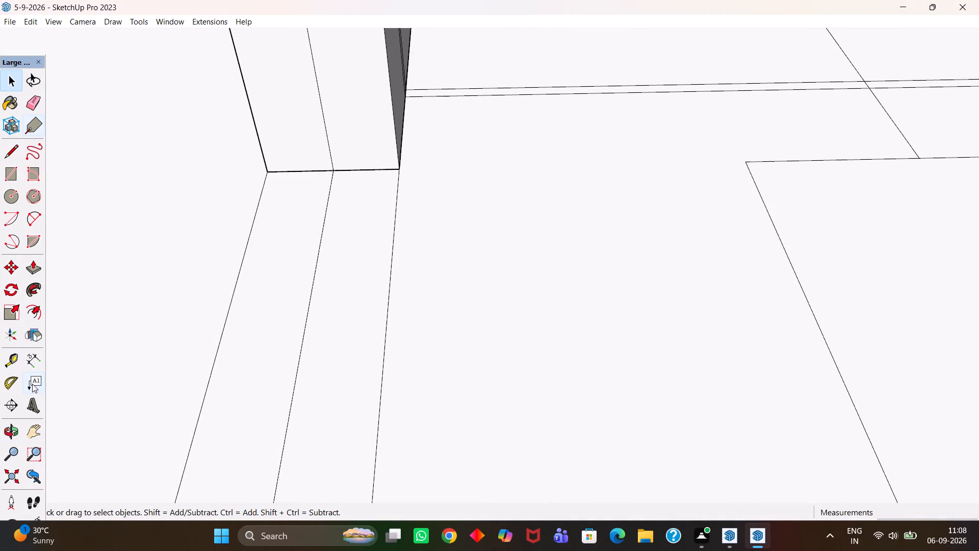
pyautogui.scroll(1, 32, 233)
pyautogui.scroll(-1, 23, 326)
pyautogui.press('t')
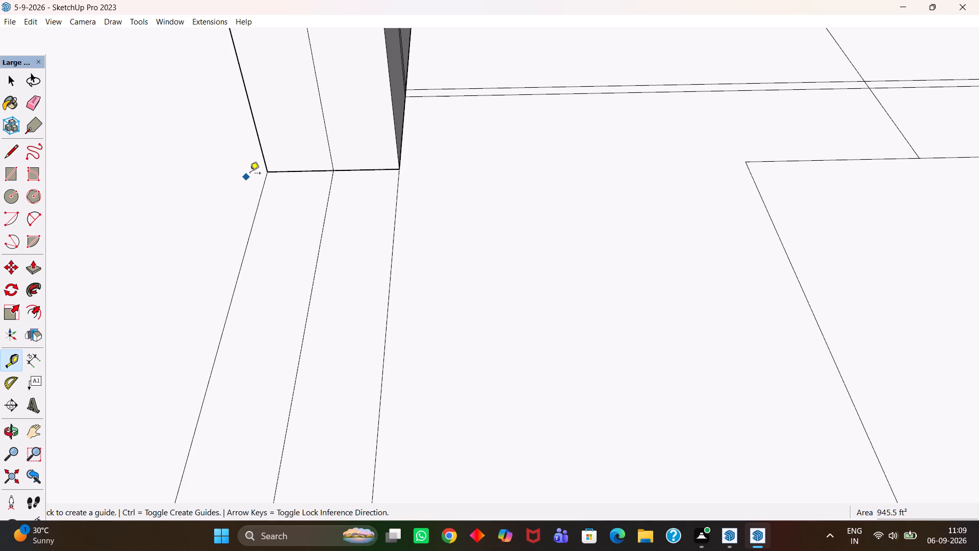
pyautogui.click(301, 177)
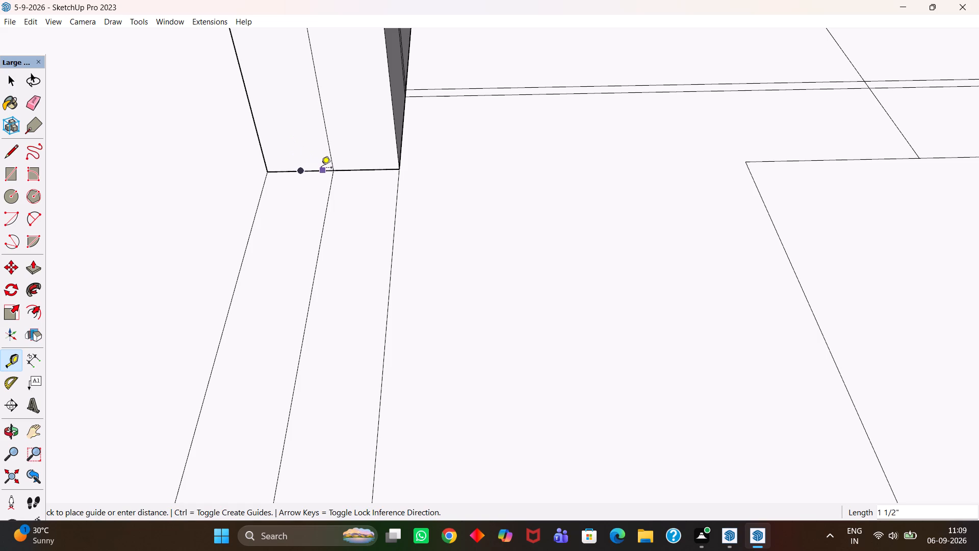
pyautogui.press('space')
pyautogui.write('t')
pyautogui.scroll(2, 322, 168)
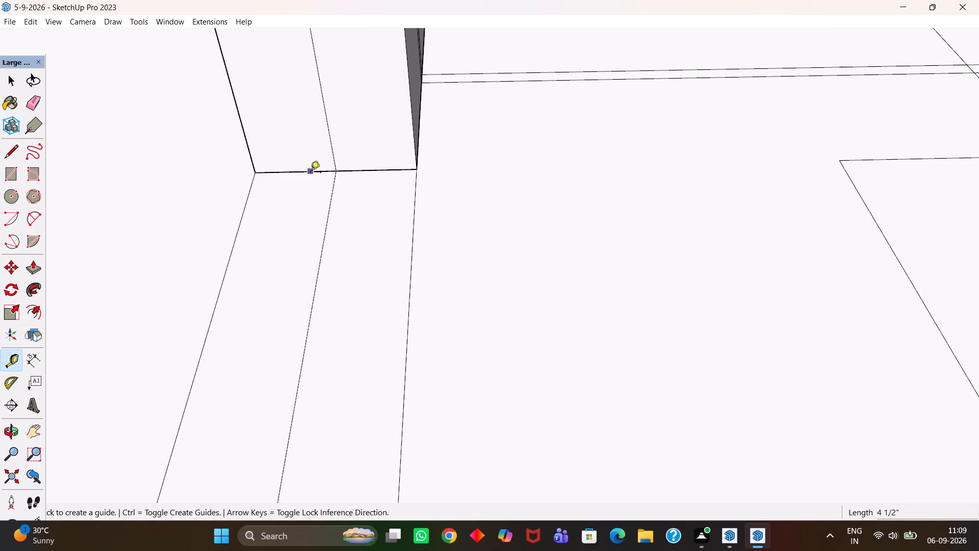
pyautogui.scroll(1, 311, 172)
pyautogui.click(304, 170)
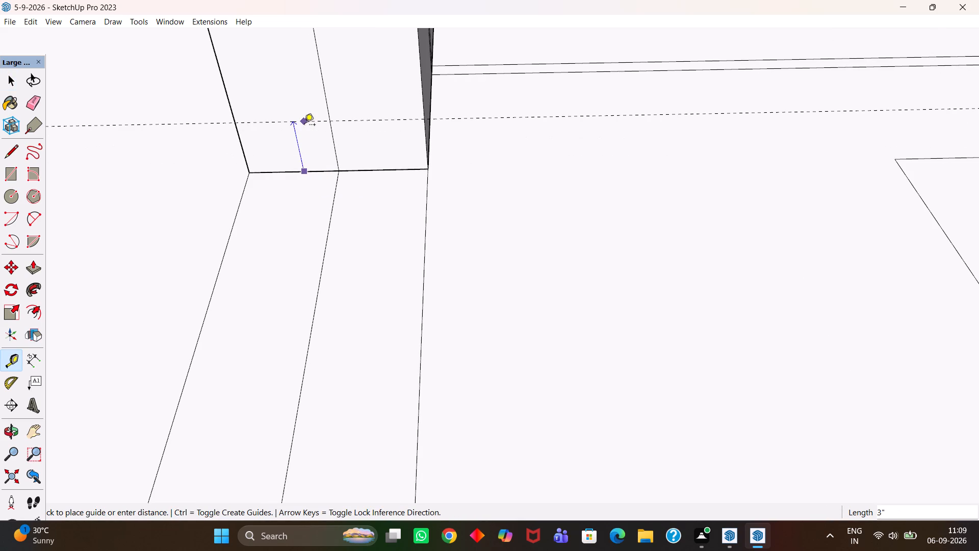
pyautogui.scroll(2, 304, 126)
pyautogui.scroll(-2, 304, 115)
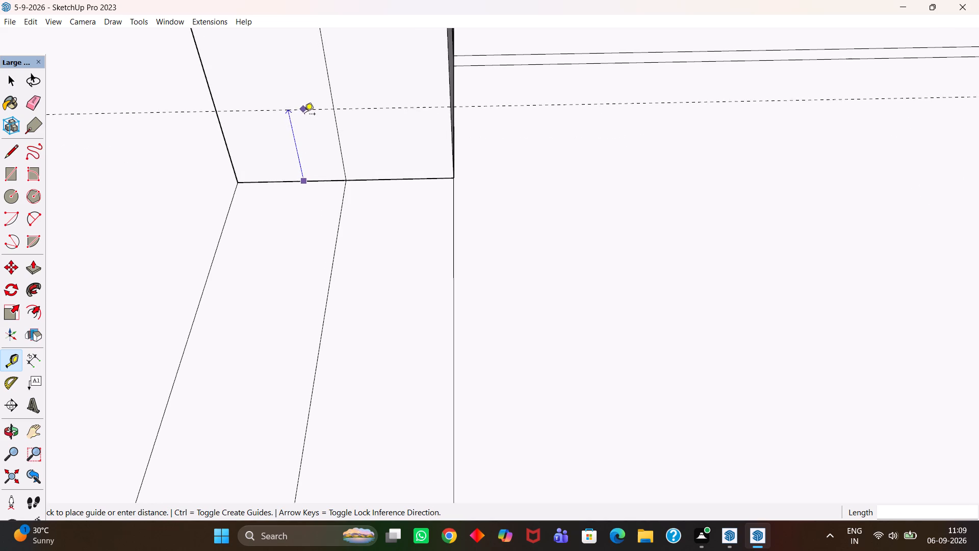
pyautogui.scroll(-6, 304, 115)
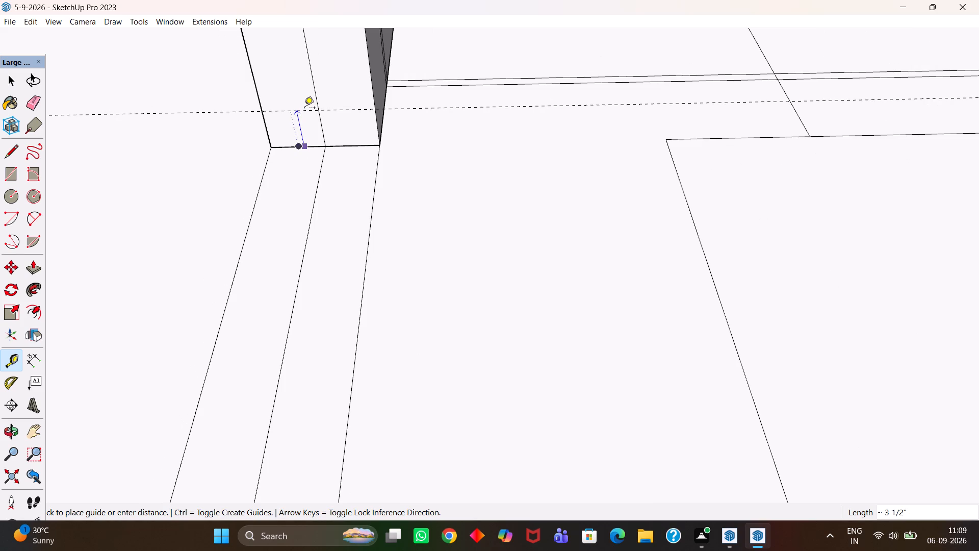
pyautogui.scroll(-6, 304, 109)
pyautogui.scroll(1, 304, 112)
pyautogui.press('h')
# Erase the three vertical division lines inside the wall group with fewer sections, on its long inner face, and exit the group.
pyautogui.scroll(-3, 304, 112)
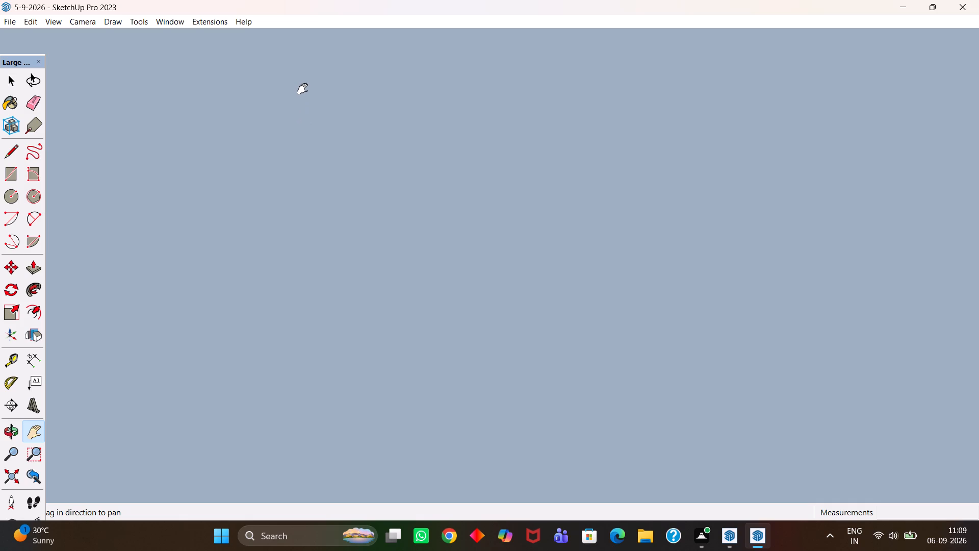
pyautogui.scroll(-6, 369, 339)
pyautogui.scroll(-20, 369, 333)
pyautogui.scroll(-20, 369, 333)
pyautogui.scroll(-1, 369, 333)
pyautogui.press('h')
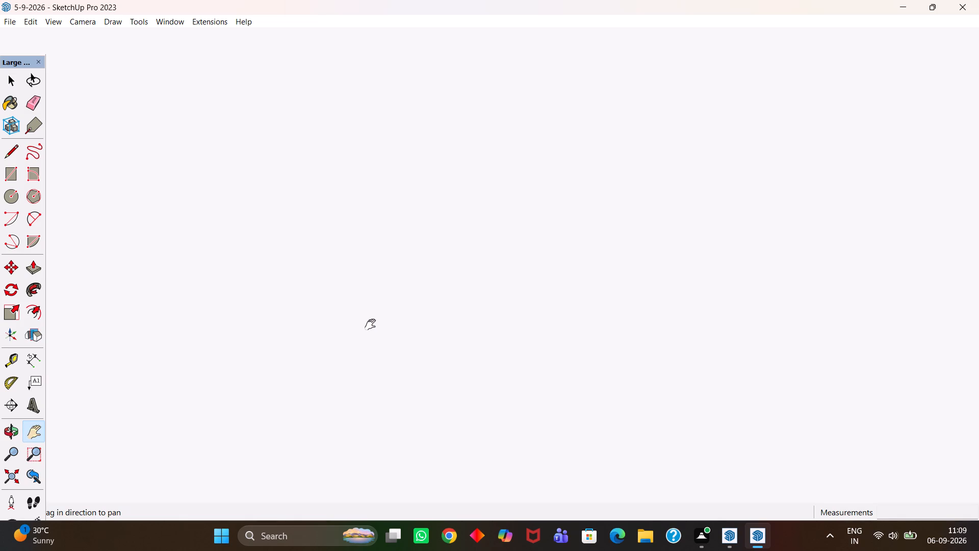
pyautogui.scroll(-20, 370, 324)
pyautogui.scroll(-20, 370, 324)
pyautogui.scroll(-1, 370, 324)
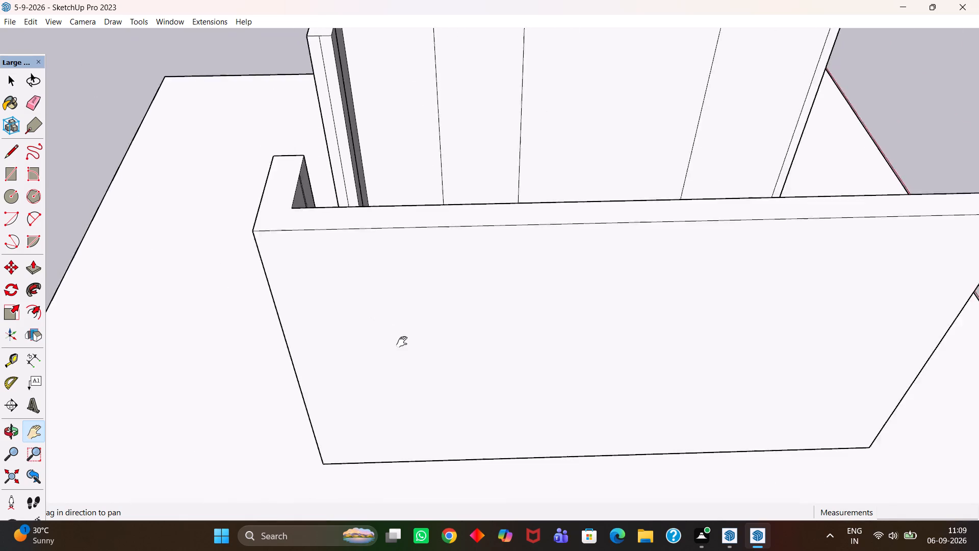
pyautogui.scroll(-16, 402, 342)
pyautogui.moveTo(427, 304); pyautogui.dragTo(421, 356, button='middle')
pyautogui.scroll(5, 421, 356)
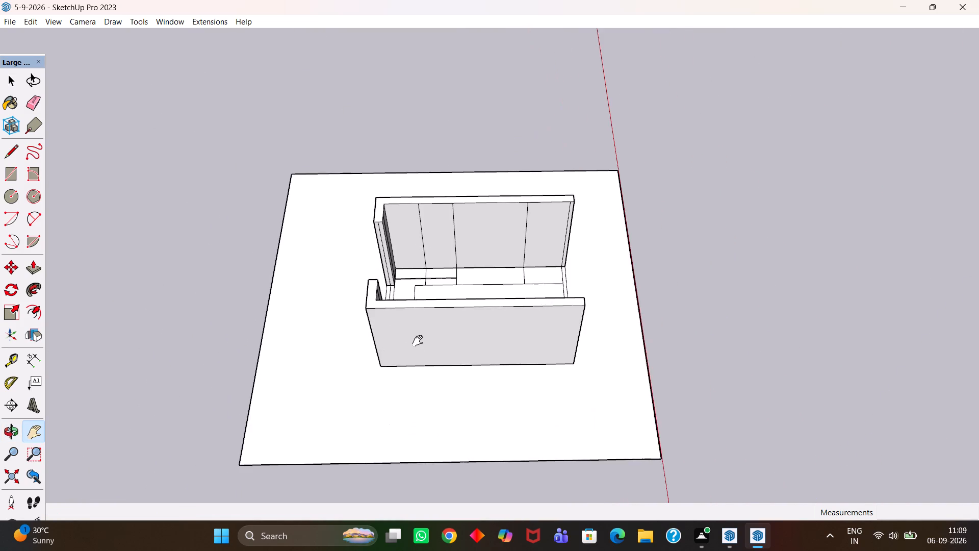
pyautogui.scroll(5, 418, 341)
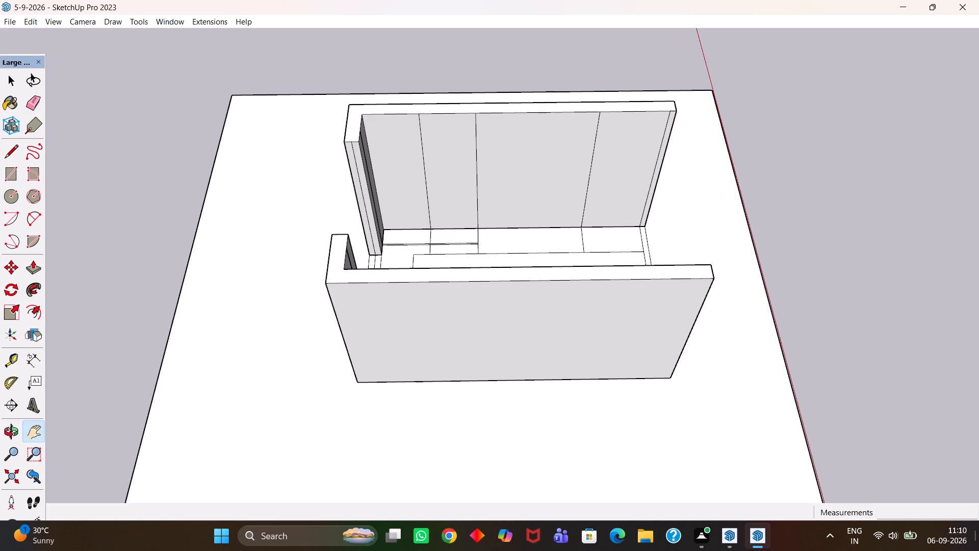
pyautogui.scroll(6, 644, 274)
pyautogui.scroll(1, 586, 306)
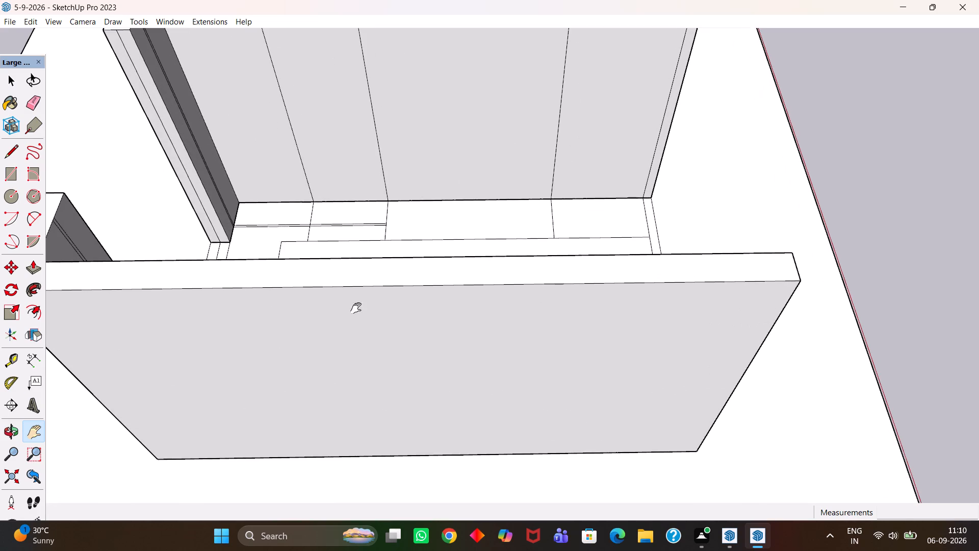
pyautogui.scroll(1, 562, 269)
pyautogui.scroll(-8, 562, 269)
pyautogui.moveTo(480, 216); pyautogui.dragTo(483, 334)
pyautogui.moveTo(371, 313); pyautogui.dragTo(385, 344, button='middle')
pyautogui.scroll(4, 371, 313)
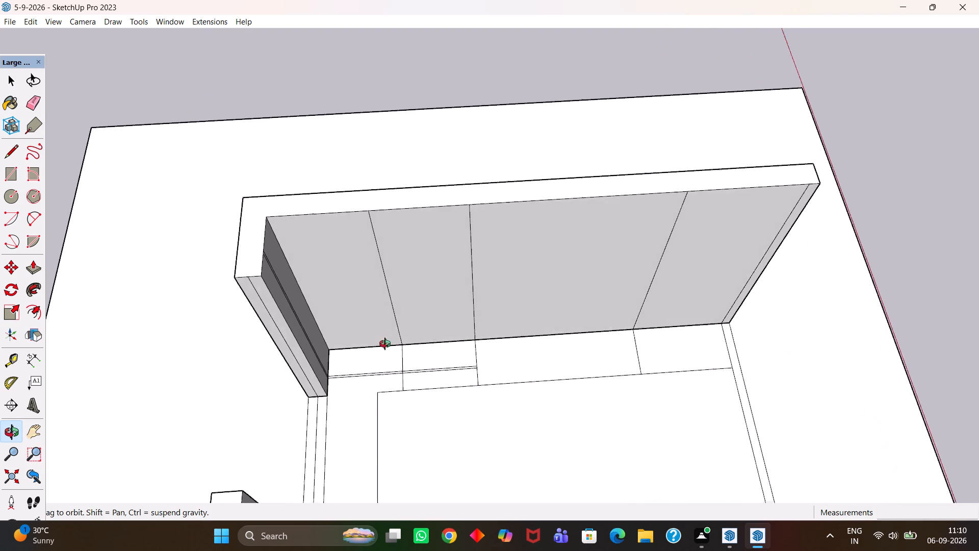
pyautogui.moveTo(385, 344); pyautogui.dragTo(371, 345, button='middle')
pyautogui.scroll(1, 370, 344)
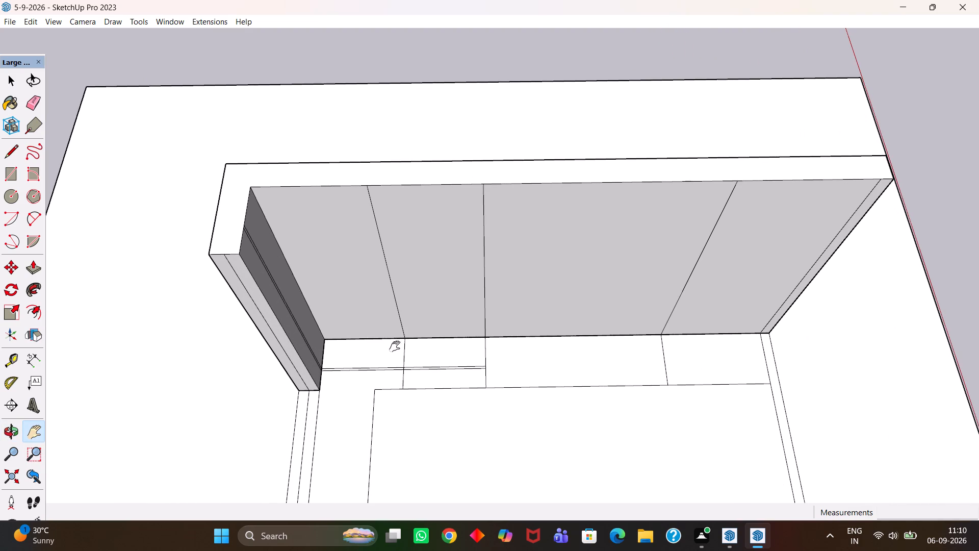
pyautogui.scroll(6, 395, 346)
pyautogui.scroll(-4, 400, 369)
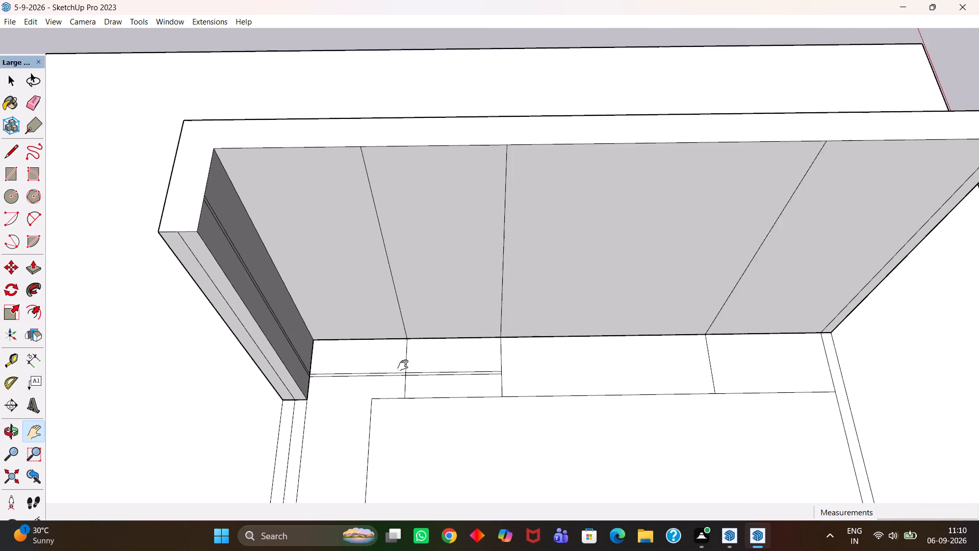
pyautogui.scroll(-4, 403, 365)
pyautogui.moveTo(451, 387); pyautogui.dragTo(459, 346, button='middle')
pyautogui.press('h')
pyautogui.scroll(4, 459, 346)
pyautogui.moveTo(473, 312); pyautogui.dragTo(454, 396)
pyautogui.moveTo(450, 419); pyautogui.dragTo(450, 406, button='middle')
pyautogui.scroll(2, 450, 409)
pyautogui.press('space')
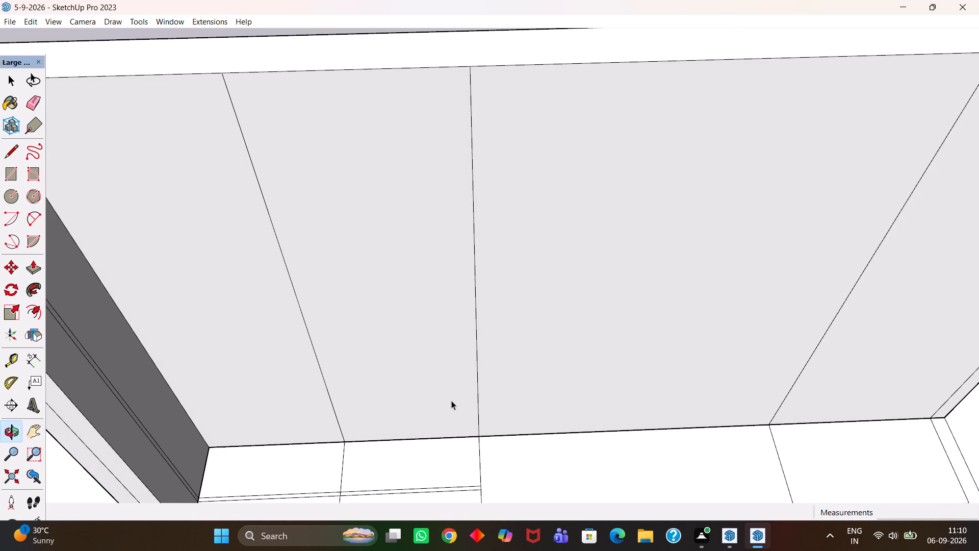
pyautogui.doubleClick(497, 360)
pyautogui.click(497, 358)
pyautogui.doubleClick(497, 357)
pyautogui.press('e')
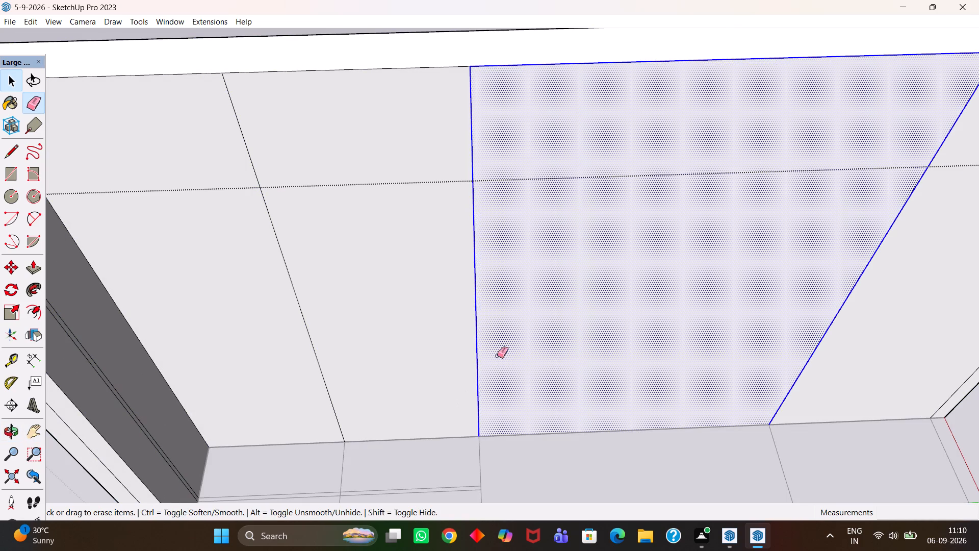
pyautogui.moveTo(488, 344); pyautogui.dragTo(477, 344)
pyautogui.moveTo(291, 347); pyautogui.dragTo(345, 355)
pyautogui.scroll(-3, 331, 350)
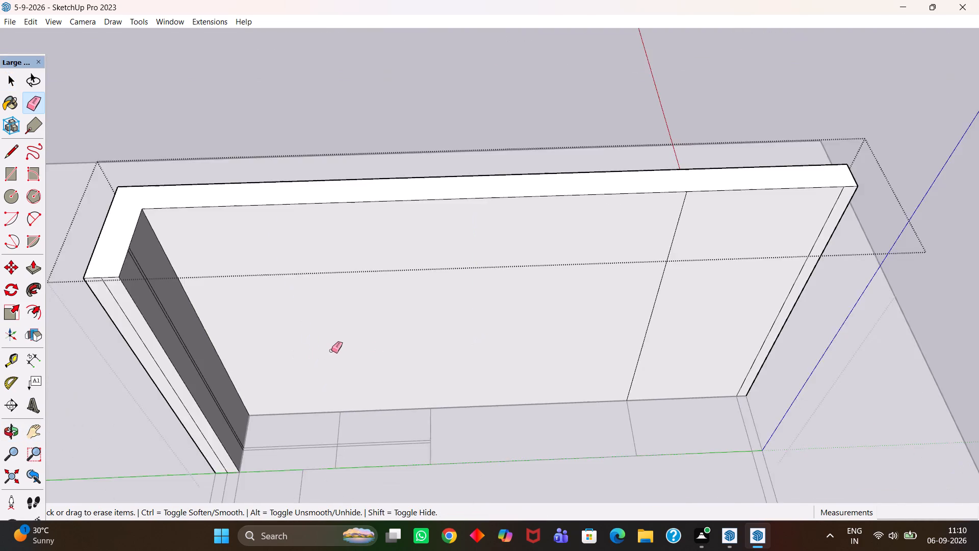
pyautogui.scroll(-5, 331, 350)
pyautogui.moveTo(586, 340); pyautogui.dragTo(571, 335)
pyautogui.press('space')
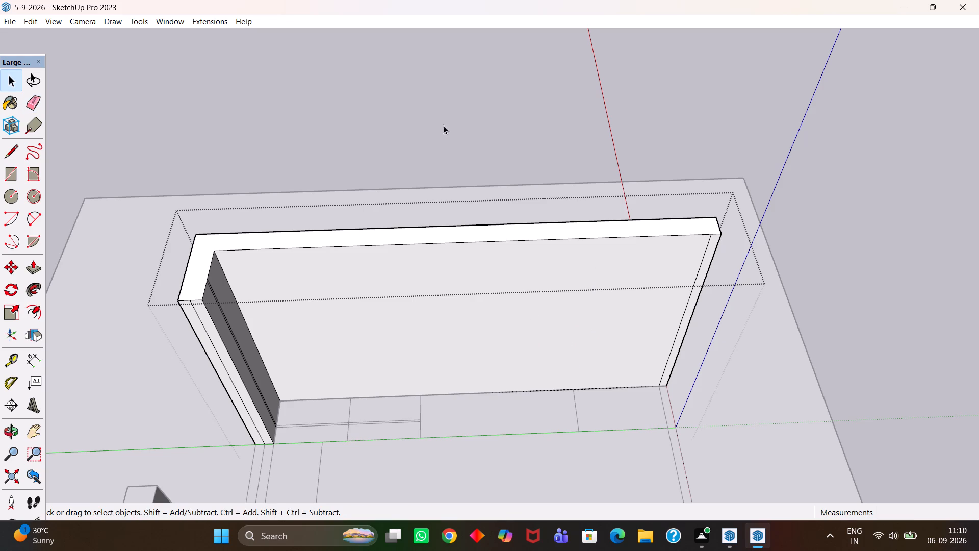
pyautogui.doubleClick(437, 112)
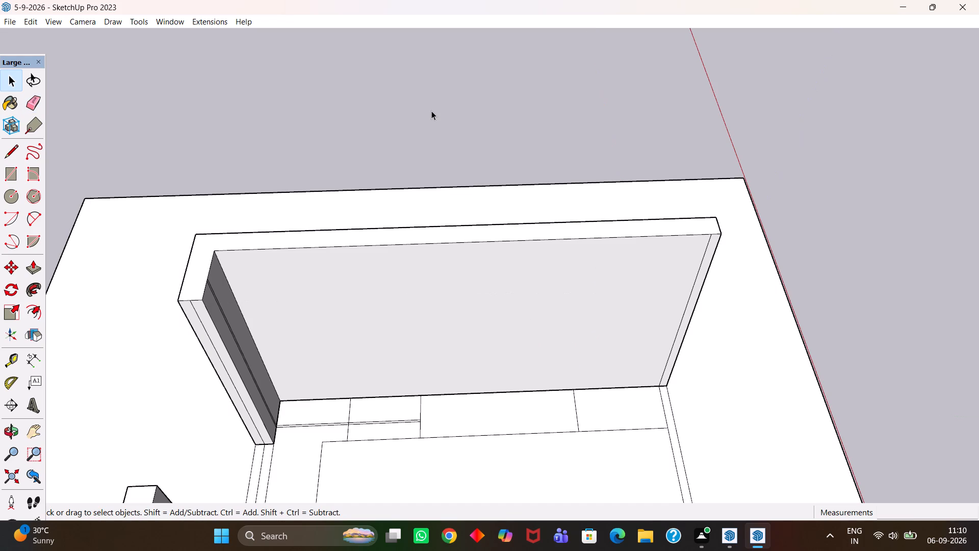
# Delete the remaining vertical line beside the free end of the same wall's long inner face and exit the group.
pyautogui.scroll(4, 731, 373)
pyautogui.scroll(2, 666, 354)
pyautogui.moveTo(665, 354); pyautogui.dragTo(677, 364, button='middle')
pyautogui.press('e')
pyautogui.scroll(1, 675, 354)
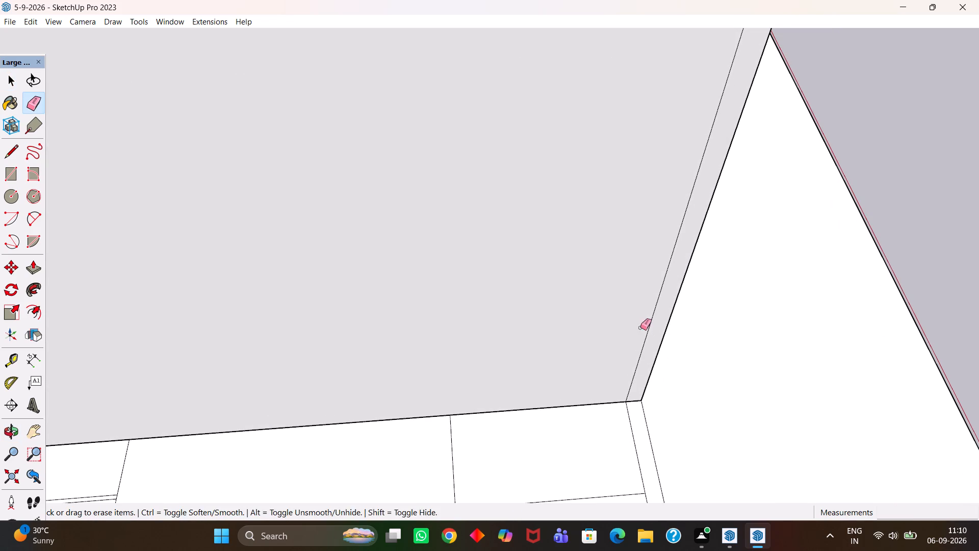
pyautogui.press('space')
pyautogui.doubleClick(650, 336)
pyautogui.click(648, 334)
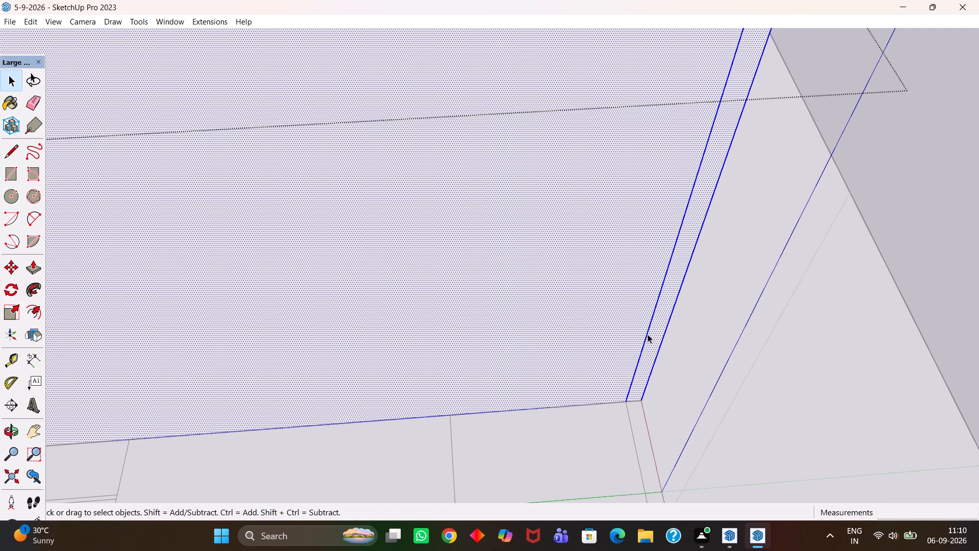
pyautogui.click(648, 334)
pyautogui.press('Delete')
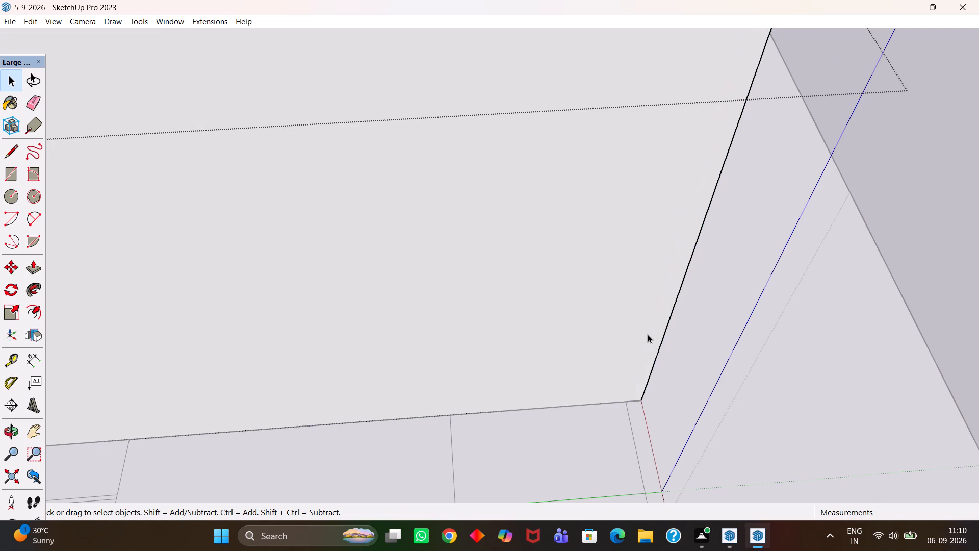
pyautogui.scroll(-10, 648, 334)
pyautogui.press('space')
pyautogui.click(832, 247)
pyautogui.click(832, 247)
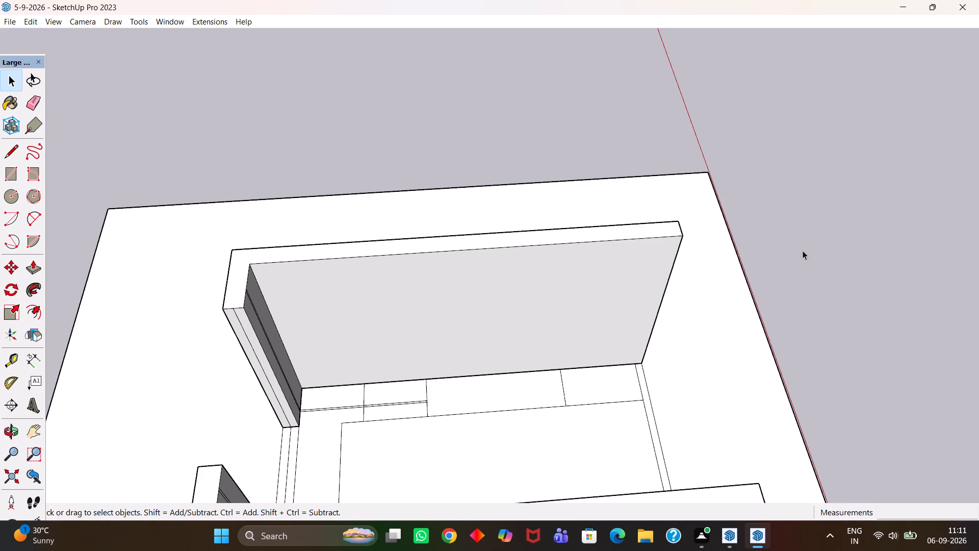
# Examine both raised walls from inside the room and from outside, checking their faces for remaining division lines.
pyautogui.scroll(-10, 803, 251)
pyautogui.scroll(1, 796, 282)
pyautogui.moveTo(798, 284); pyautogui.dragTo(259, 309, button='middle')
pyautogui.scroll(6, 258, 306)
pyautogui.scroll(5, 404, 317)
pyautogui.moveTo(470, 346); pyautogui.dragTo(345, 350, button='middle')
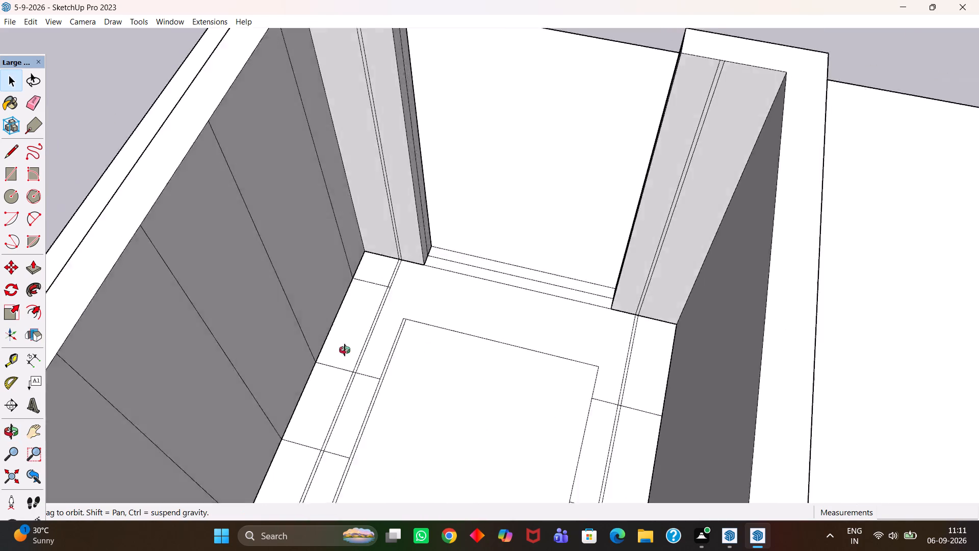
pyautogui.moveTo(345, 350); pyautogui.dragTo(129, 329, button='middle')
pyautogui.scroll(1, 211, 309)
pyautogui.scroll(-12, 235, 304)
pyautogui.scroll(1, 316, 290)
pyautogui.moveTo(316, 290); pyautogui.dragTo(217, 293, button='middle')
pyautogui.scroll(4, 217, 293)
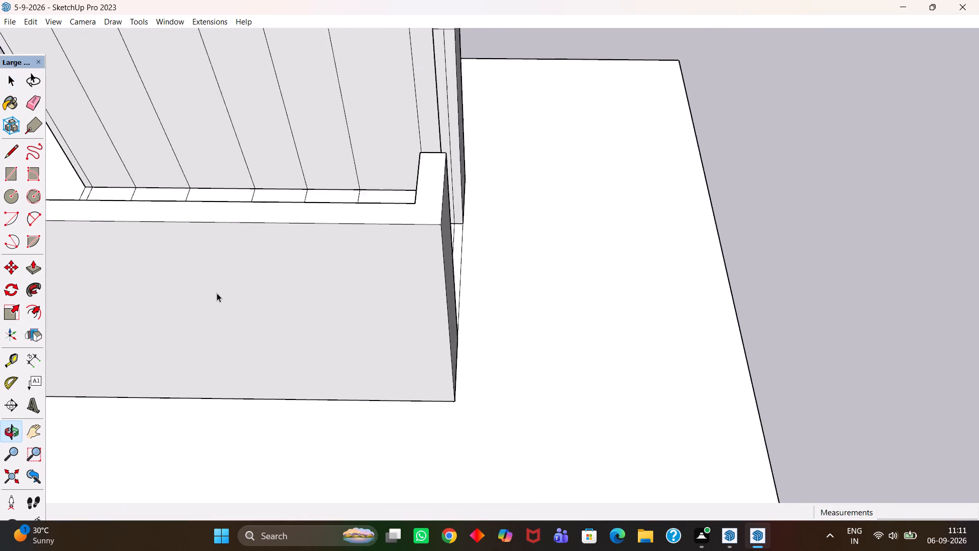
pyautogui.scroll(3, 217, 293)
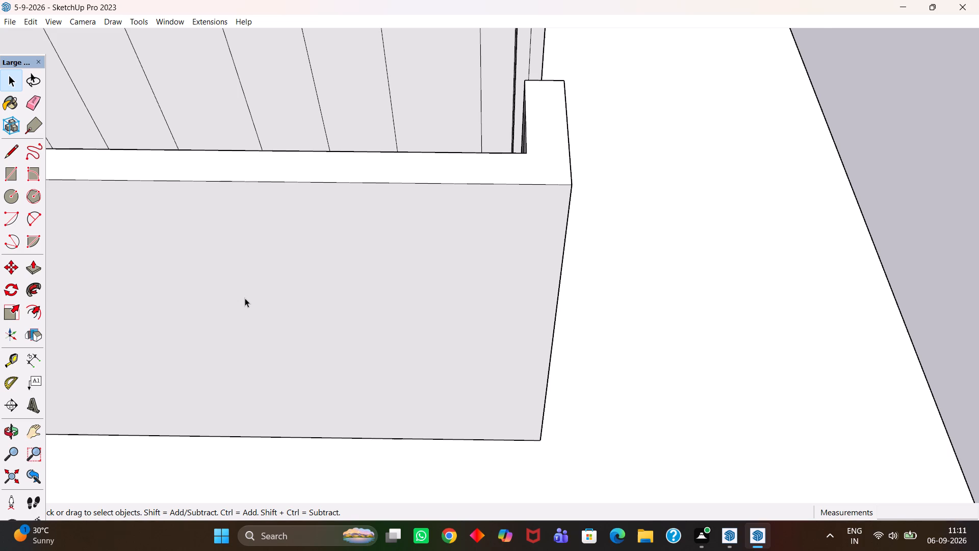
pyautogui.scroll(4, 245, 298)
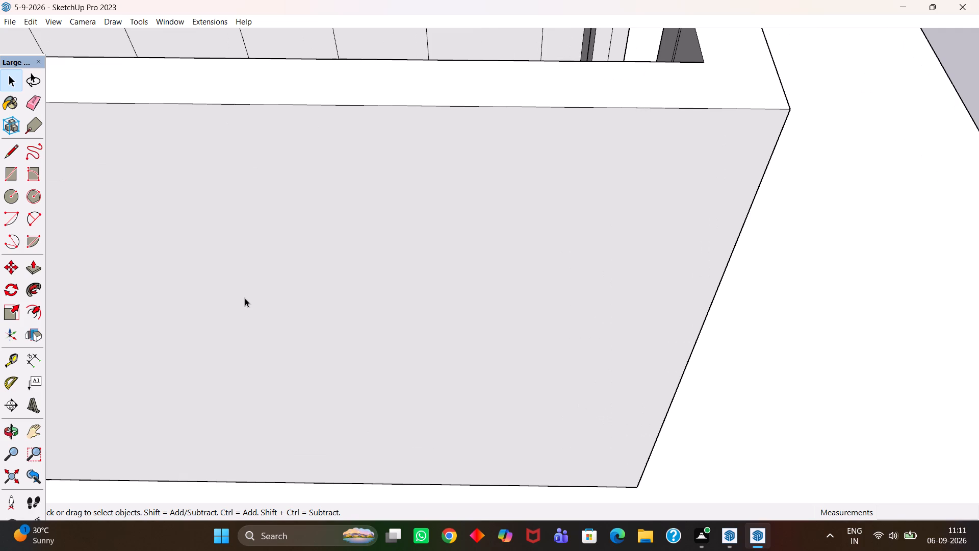
pyautogui.scroll(-7, 245, 298)
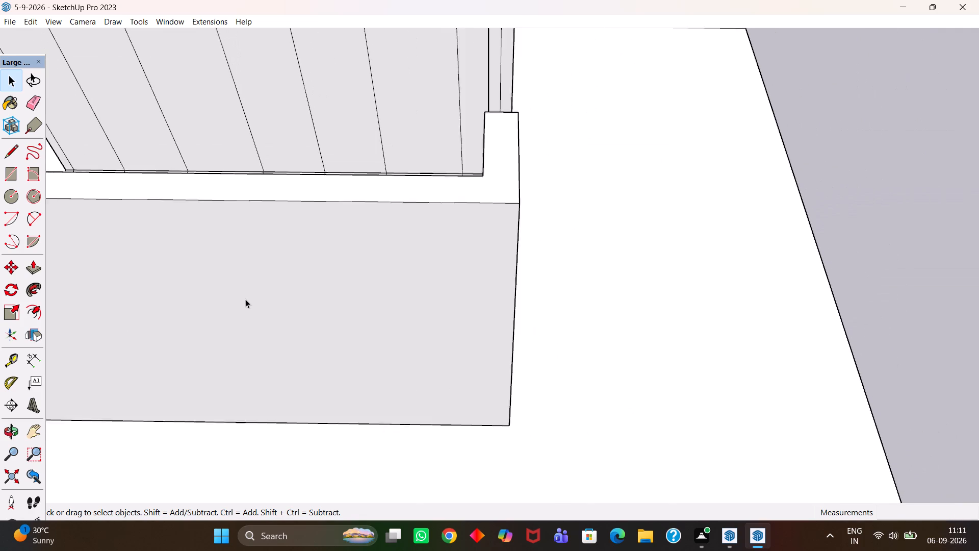
pyautogui.scroll(-2, 245, 299)
# Erase all seven vertical division lines on the long inner face of the other grouped wall and exit the group.
pyautogui.press('h')
pyautogui.scroll(-9, 245, 302)
pyautogui.moveTo(229, 288); pyautogui.dragTo(486, 348)
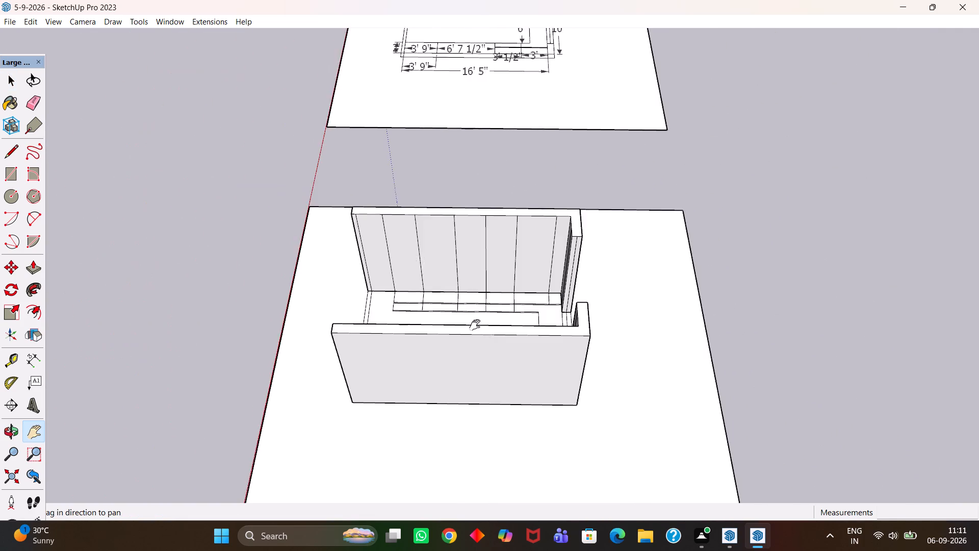
pyautogui.scroll(8, 475, 325)
pyautogui.moveTo(460, 302); pyautogui.dragTo(470, 343, button='middle')
pyautogui.scroll(1, 465, 291)
pyautogui.moveTo(462, 278); pyautogui.dragTo(527, 384)
pyautogui.moveTo(526, 387); pyautogui.dragTo(555, 354, button='middle')
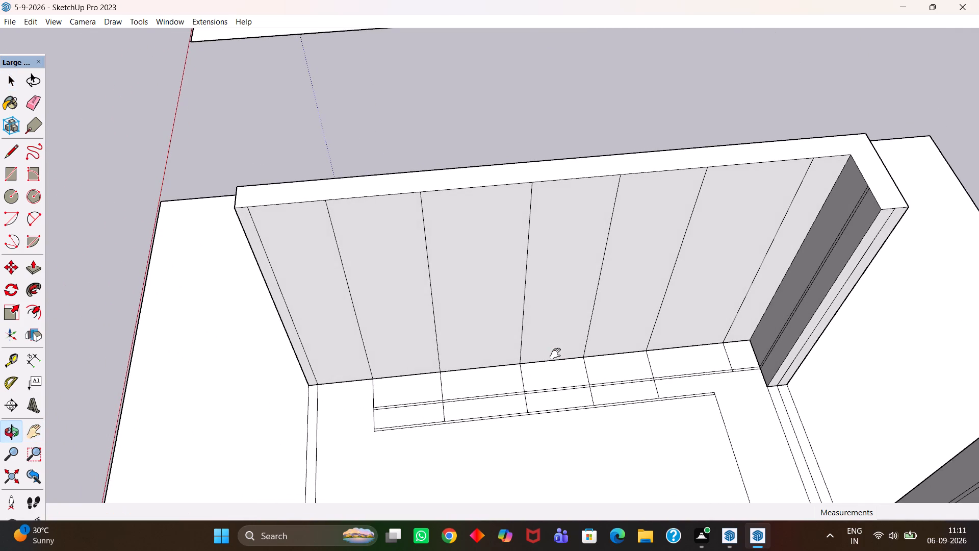
pyautogui.middleClick(555, 354)
pyautogui.scroll(2, 555, 354)
pyautogui.moveTo(553, 369); pyautogui.dragTo(597, 335, button='middle')
pyautogui.scroll(1, 576, 354)
pyautogui.scroll(-2, 597, 335)
pyautogui.moveTo(504, 292); pyautogui.dragTo(547, 346)
pyautogui.moveTo(579, 376); pyautogui.dragTo(554, 368, button='middle')
pyautogui.scroll(1, 557, 373)
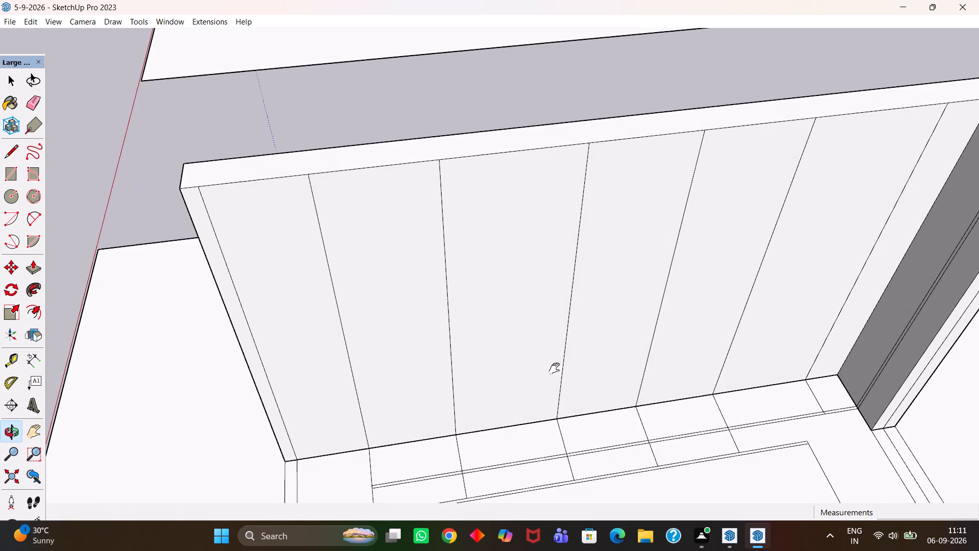
pyautogui.moveTo(554, 368); pyautogui.dragTo(554, 370, button='middle')
pyautogui.press('space')
pyautogui.doubleClick(559, 337)
pyautogui.press('e')
pyautogui.moveTo(335, 342); pyautogui.dragTo(396, 343)
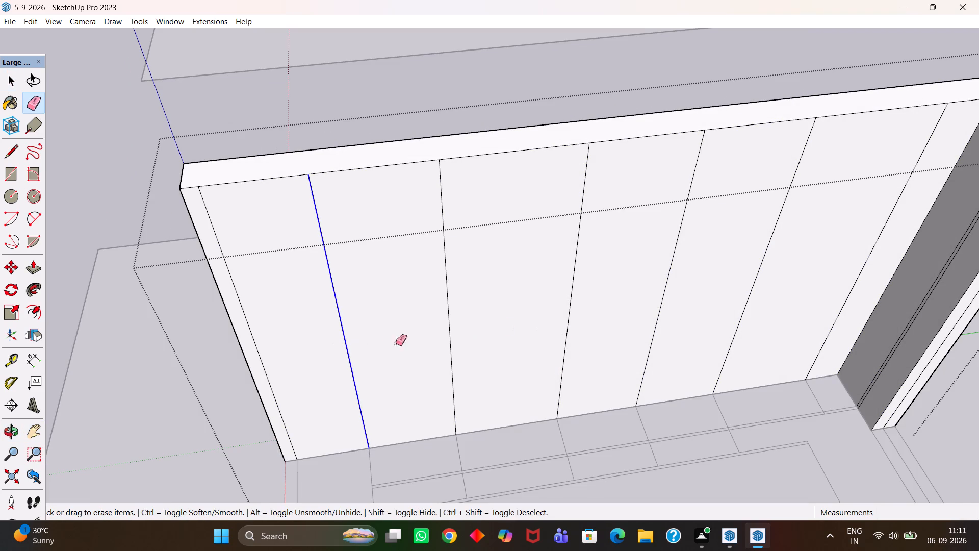
pyautogui.moveTo(396, 343); pyautogui.dragTo(254, 345)
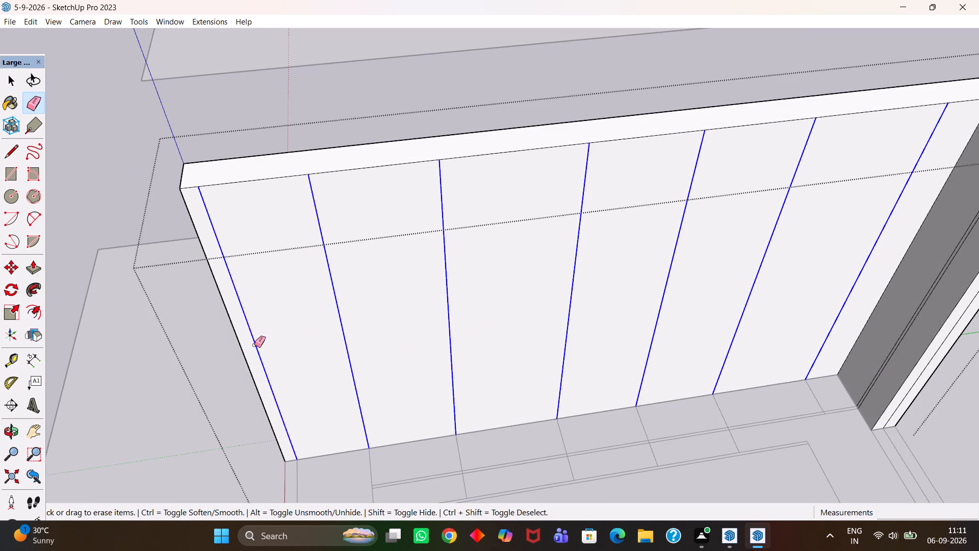
pyautogui.moveTo(254, 345); pyautogui.dragTo(254, 345)
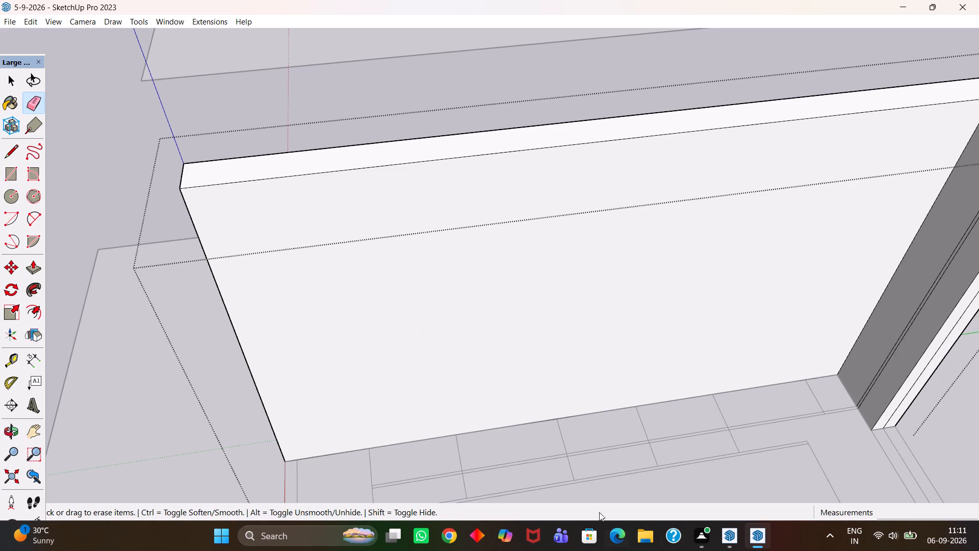
pyautogui.press('h')
pyautogui.scroll(-6, 588, 288)
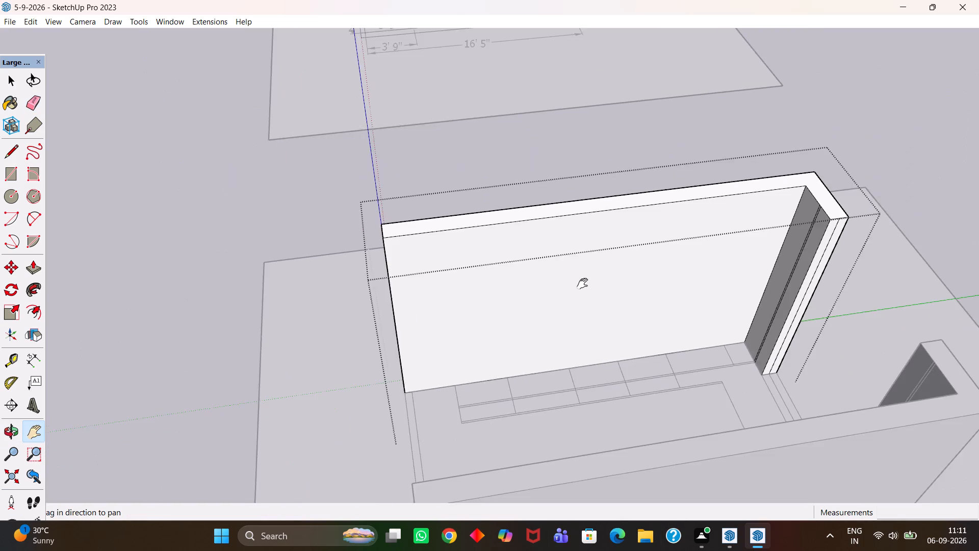
pyautogui.scroll(-5, 582, 284)
pyautogui.moveTo(582, 284); pyautogui.dragTo(576, 305, button='middle')
pyautogui.scroll(1, 582, 284)
pyautogui.press('space')
pyautogui.doubleClick(838, 146)
# Erase the pair of vertical lines on the inner face of that wall's short return and exit the group.
pyautogui.scroll(4, 761, 275)
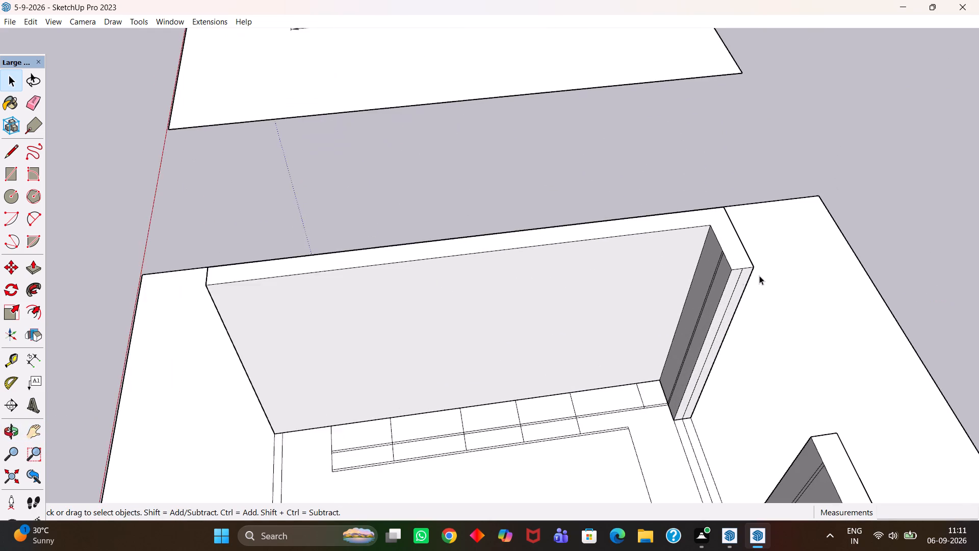
pyautogui.moveTo(703, 297); pyautogui.dragTo(826, 287, button='middle')
pyautogui.scroll(4, 821, 283)
pyautogui.moveTo(627, 271); pyautogui.dragTo(684, 317, button='middle')
pyautogui.scroll(2, 684, 317)
pyautogui.press('h')
pyautogui.moveTo(675, 245); pyautogui.dragTo(657, 347)
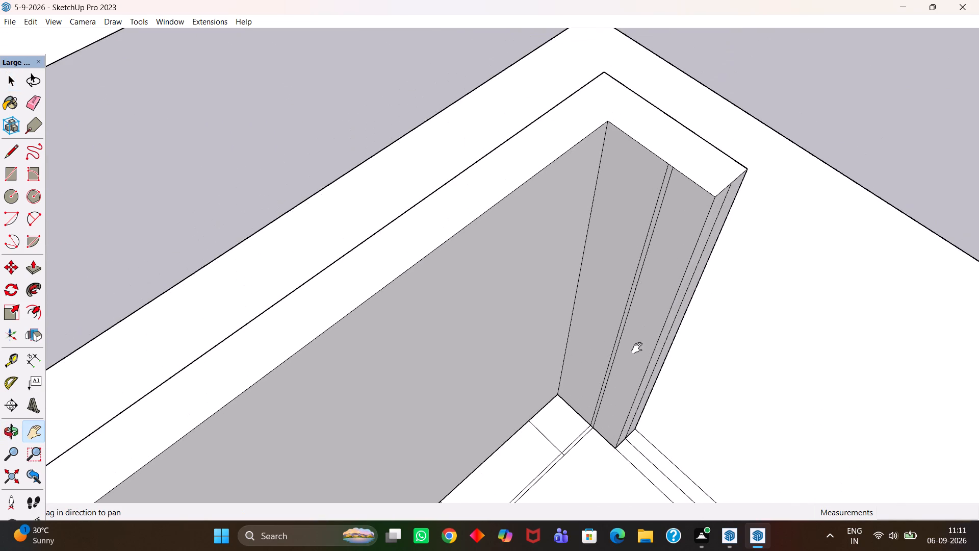
pyautogui.moveTo(595, 353); pyautogui.dragTo(645, 341, button='middle')
pyautogui.middleClick(643, 341)
pyautogui.scroll(2, 643, 340)
pyautogui.press('space')
pyautogui.doubleClick(659, 286)
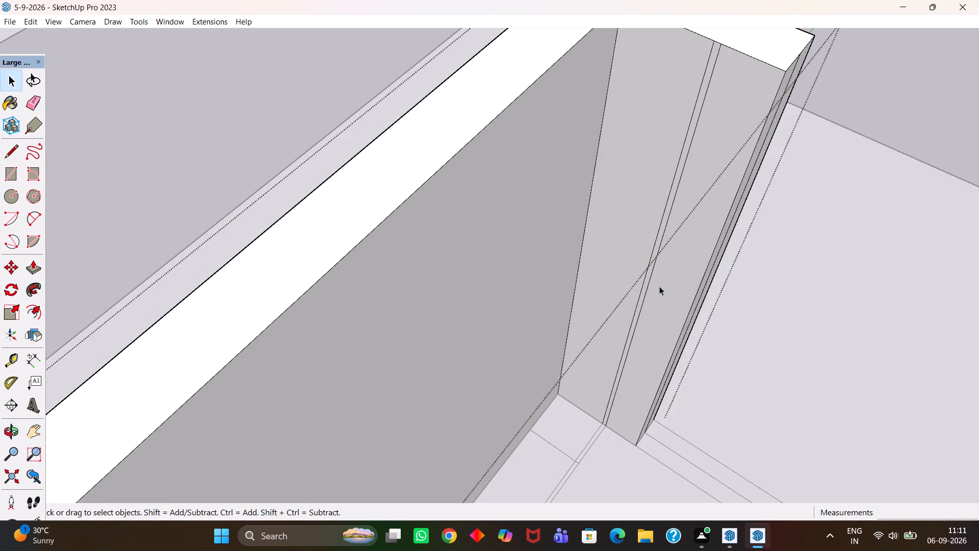
pyautogui.press('e')
pyautogui.moveTo(654, 281); pyautogui.dragTo(645, 280)
pyautogui.scroll(-6, 632, 288)
pyautogui.press('h')
pyautogui.scroll(1, 624, 295)
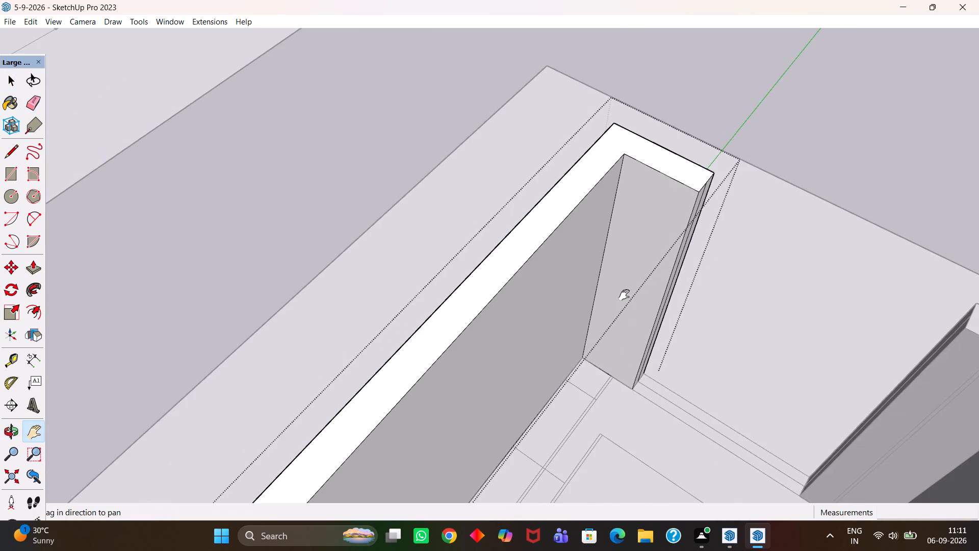
pyautogui.scroll(-5, 624, 295)
pyautogui.press('space')
pyautogui.click(775, 186)
pyautogui.click(778, 188)
# Erase the pair of vertical lines on the inner face of the opposite wall's short return and exit the group.
pyautogui.scroll(-2, 740, 189)
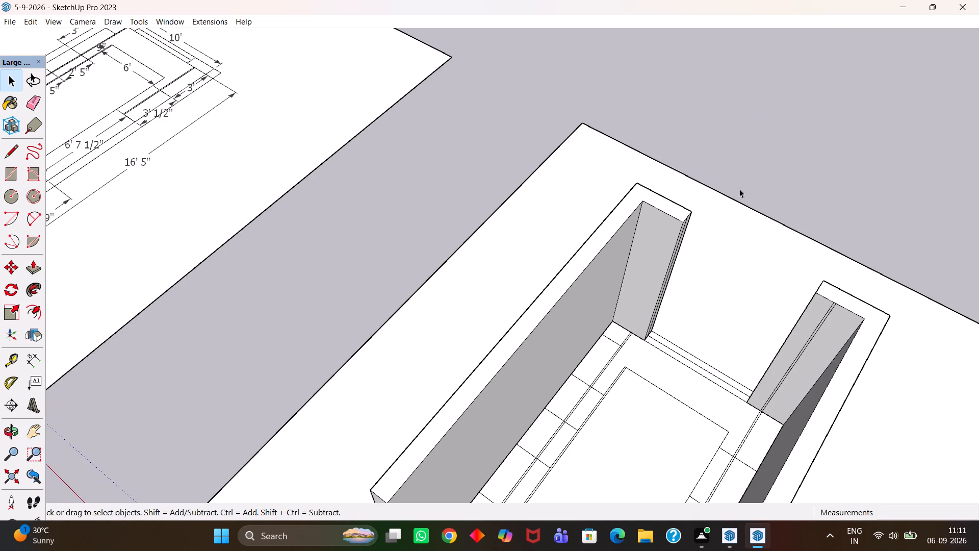
pyautogui.scroll(-4, 737, 192)
pyautogui.press('h')
pyautogui.moveTo(678, 226); pyautogui.dragTo(769, 273, button='middle')
pyautogui.scroll(1, 717, 261)
pyautogui.scroll(9, 769, 273)
pyautogui.press('h')
pyautogui.moveTo(756, 261); pyautogui.dragTo(515, 308)
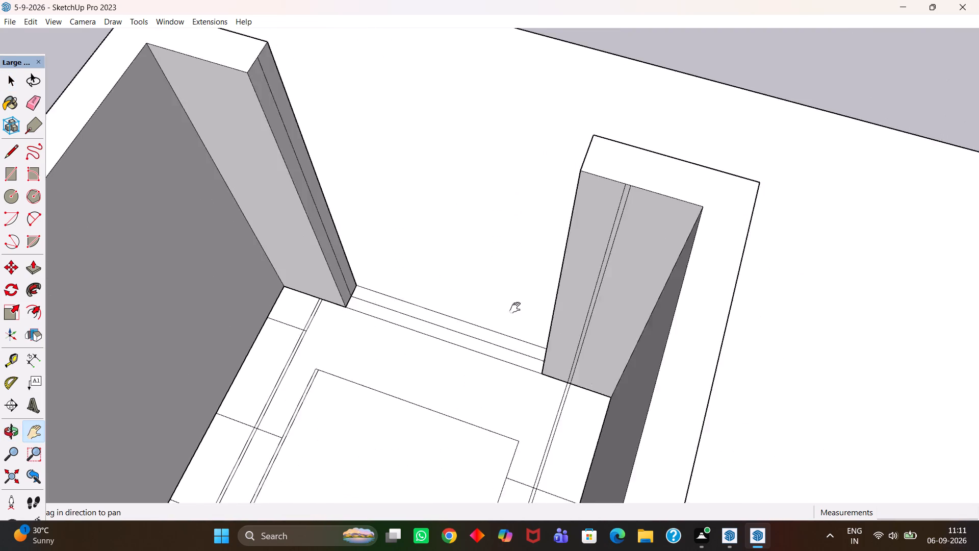
pyautogui.moveTo(515, 308); pyautogui.dragTo(511, 308)
pyautogui.scroll(-6, 498, 297)
pyautogui.moveTo(456, 303); pyautogui.dragTo(724, 284, button='middle')
pyautogui.scroll(7, 723, 285)
pyautogui.middleClick(436, 307)
pyautogui.scroll(-1, 549, 319)
pyautogui.scroll(1, 590, 315)
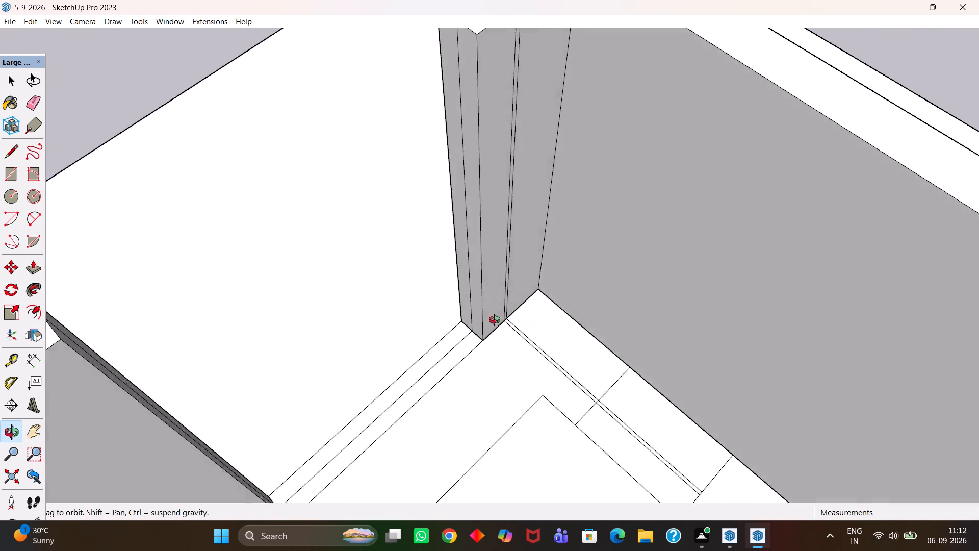
pyautogui.moveTo(544, 279); pyautogui.dragTo(502, 291, button='middle')
pyautogui.scroll(1, 479, 276)
pyautogui.moveTo(479, 275); pyautogui.dragTo(529, 338)
pyautogui.moveTo(556, 370); pyautogui.dragTo(527, 362, button='middle')
pyautogui.scroll(3, 528, 362)
pyautogui.press('space')
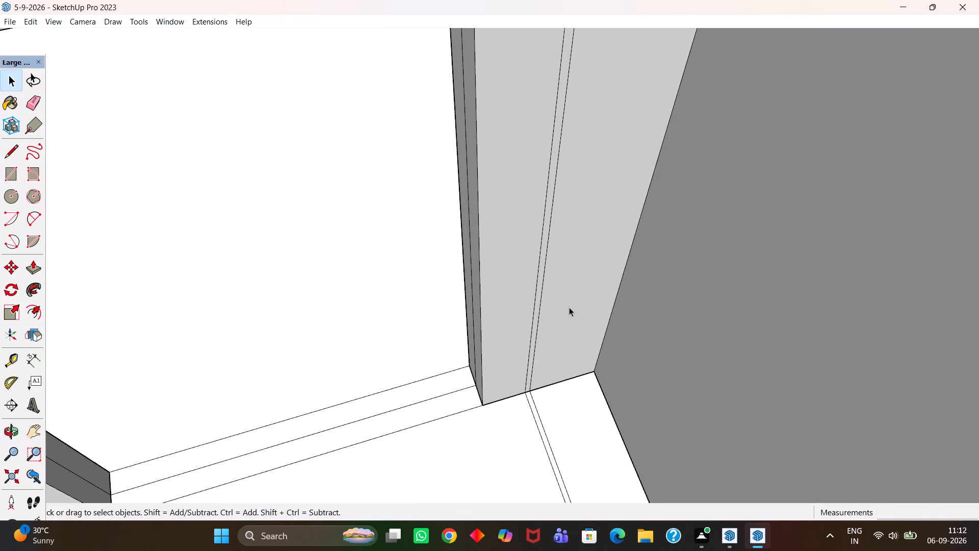
pyautogui.doubleClick(569, 307)
pyautogui.press('e')
pyautogui.moveTo(561, 297); pyautogui.dragTo(535, 305)
pyautogui.scroll(-2, 531, 306)
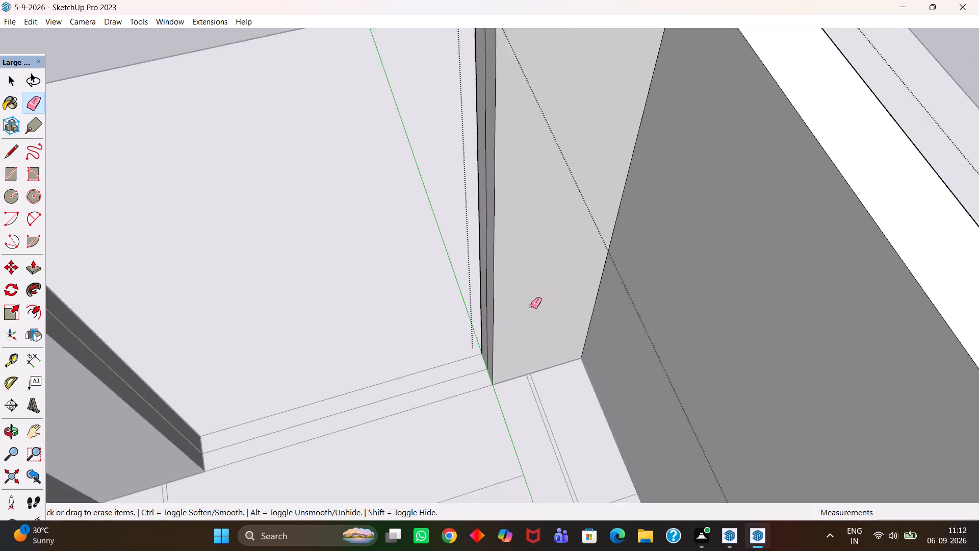
pyautogui.scroll(-14, 531, 306)
pyautogui.press('h')
pyautogui.press('space')
pyautogui.doubleClick(737, 223)
# Place a horizontal guide 3' above the base edge of that short return's end face, beside the rear opening.
pyautogui.scroll(4, 536, 311)
pyautogui.scroll(7, 463, 322)
pyautogui.moveTo(461, 324); pyautogui.dragTo(453, 325, button='middle')
pyautogui.press('h')
pyautogui.scroll(-5, 456, 330)
pyautogui.moveTo(454, 337); pyautogui.dragTo(501, 349, button='middle')
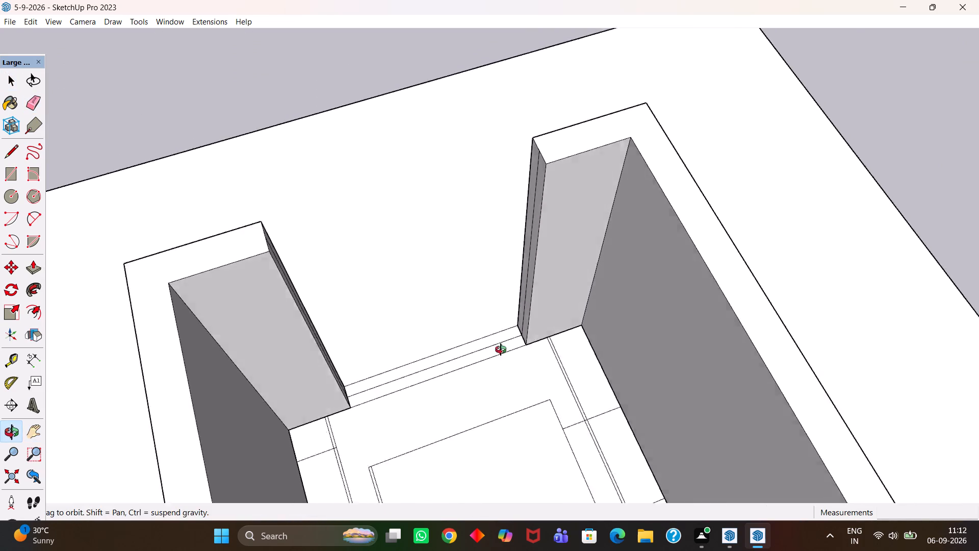
pyautogui.moveTo(501, 349); pyautogui.dragTo(664, 340, button='middle')
pyautogui.scroll(6, 664, 340)
pyautogui.moveTo(499, 298); pyautogui.dragTo(503, 333)
pyautogui.moveTo(522, 354); pyautogui.dragTo(507, 344, button='middle')
pyautogui.scroll(3, 507, 344)
pyautogui.press('t')
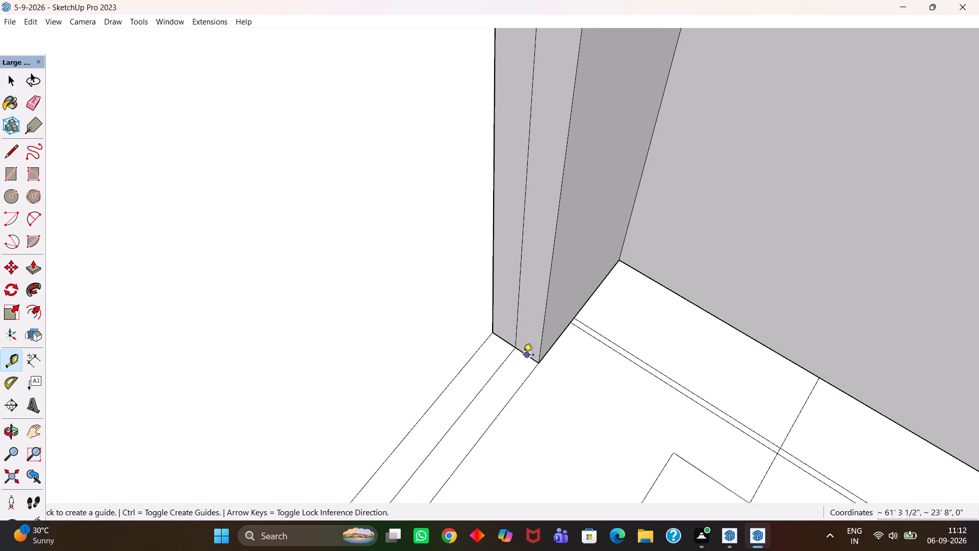
pyautogui.doubleClick(523, 355)
pyautogui.click(525, 355)
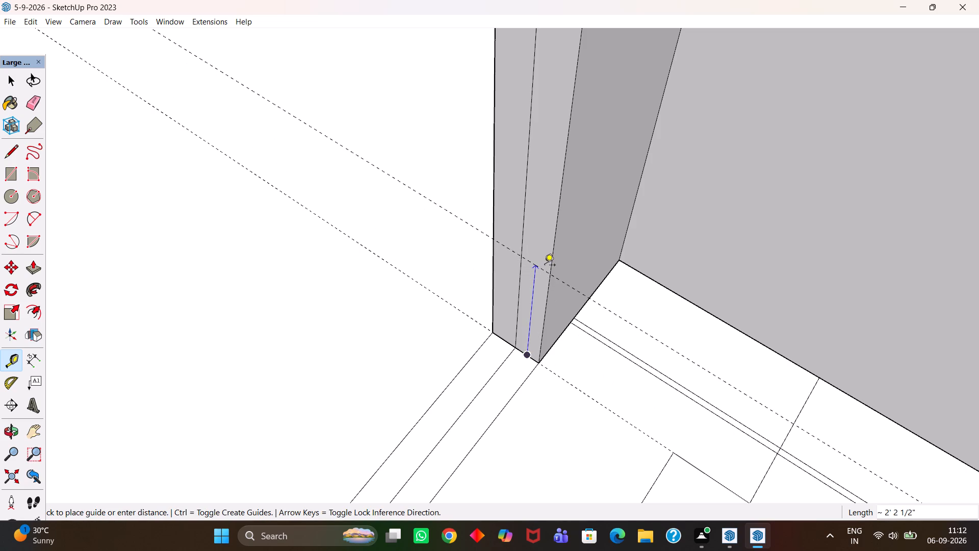
pyautogui.write("3'")
pyautogui.press('Return')
# Place a second horizontal guide 4' above the 3' guide on the same end face.
pyautogui.press('h')
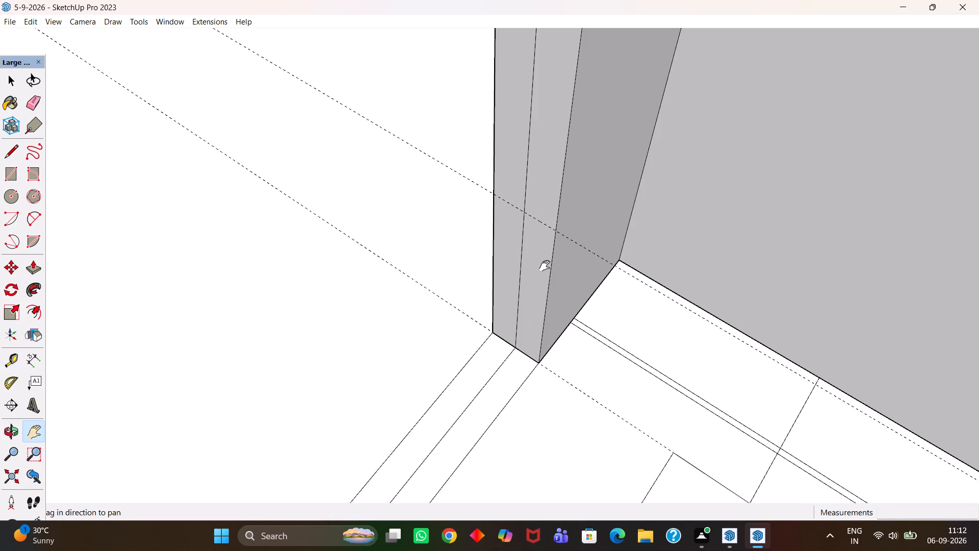
pyautogui.scroll(-5, 506, 186)
pyautogui.moveTo(502, 195); pyautogui.dragTo(500, 319)
pyautogui.scroll(2, 506, 315)
pyautogui.press('t')
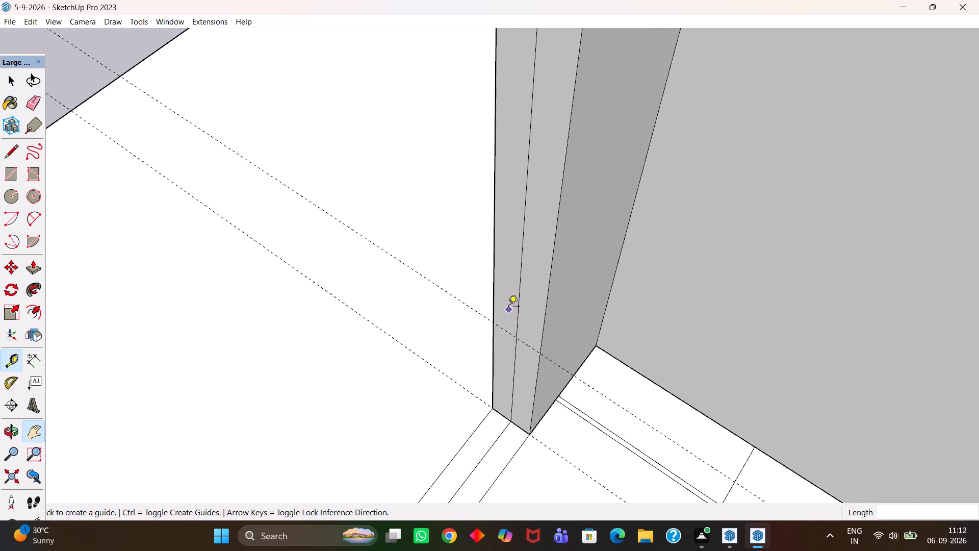
pyautogui.scroll(2, 508, 307)
pyautogui.click(503, 331)
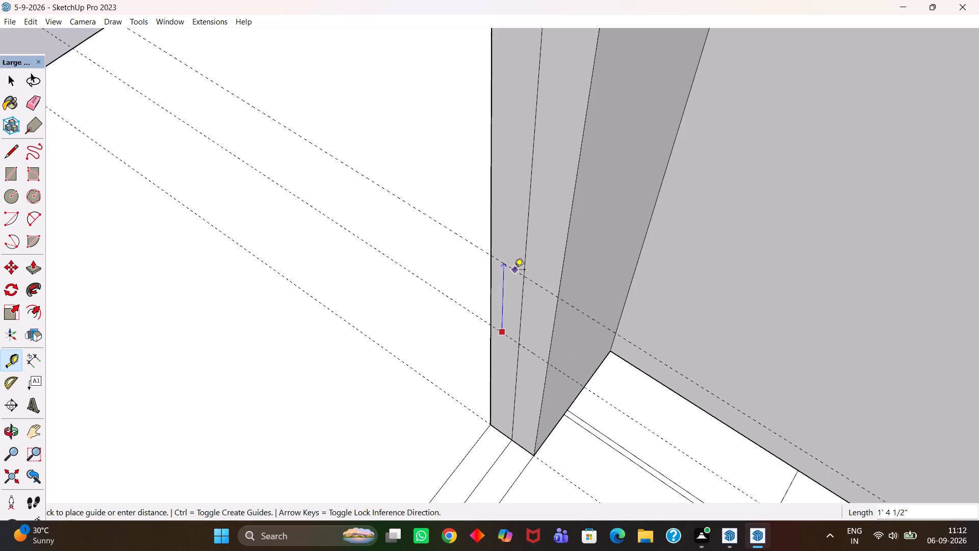
pyautogui.write("4'")
pyautogui.press('Return')
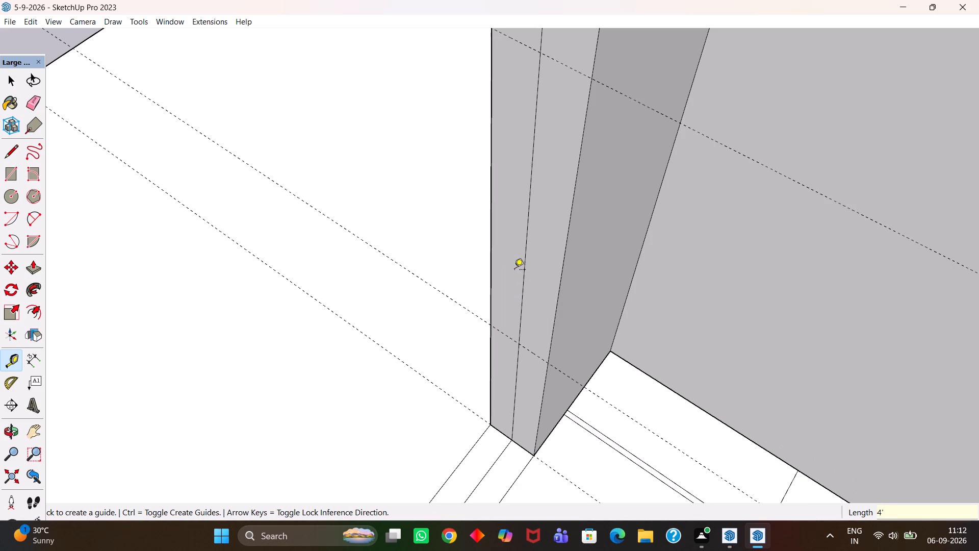
# Inside the wall group, draw a 4' high rectangle across the end face's width between the two guides.
pyautogui.press('h')
pyautogui.scroll(-4, 519, 222)
pyautogui.moveTo(512, 212); pyautogui.dragTo(511, 270)
pyautogui.scroll(3, 513, 271)
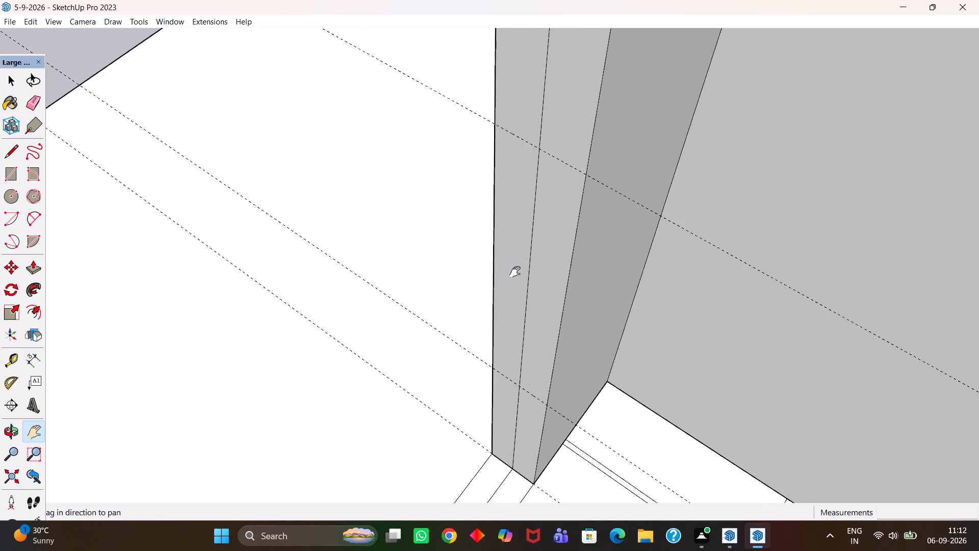
pyautogui.press('space')
pyautogui.doubleClick(522, 253)
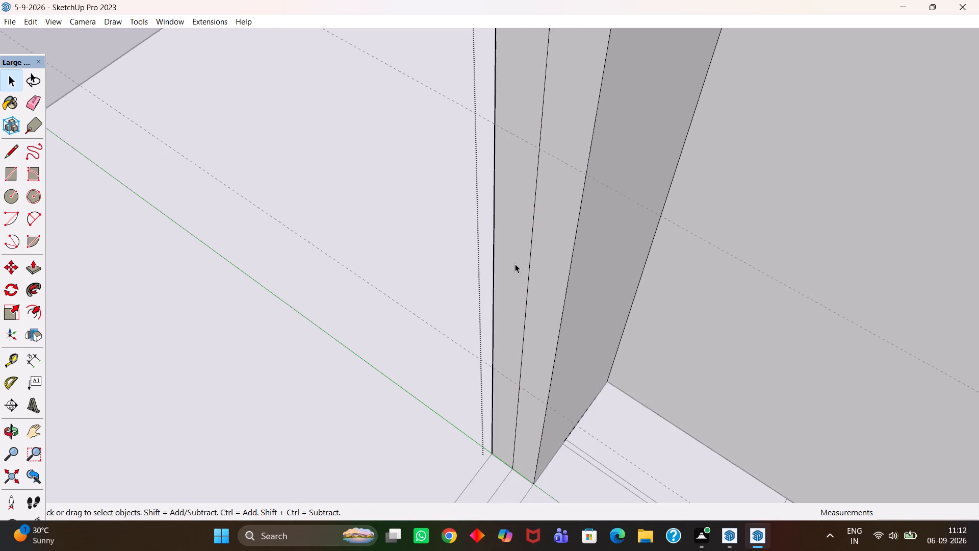
pyautogui.press('r')
pyautogui.click(495, 369)
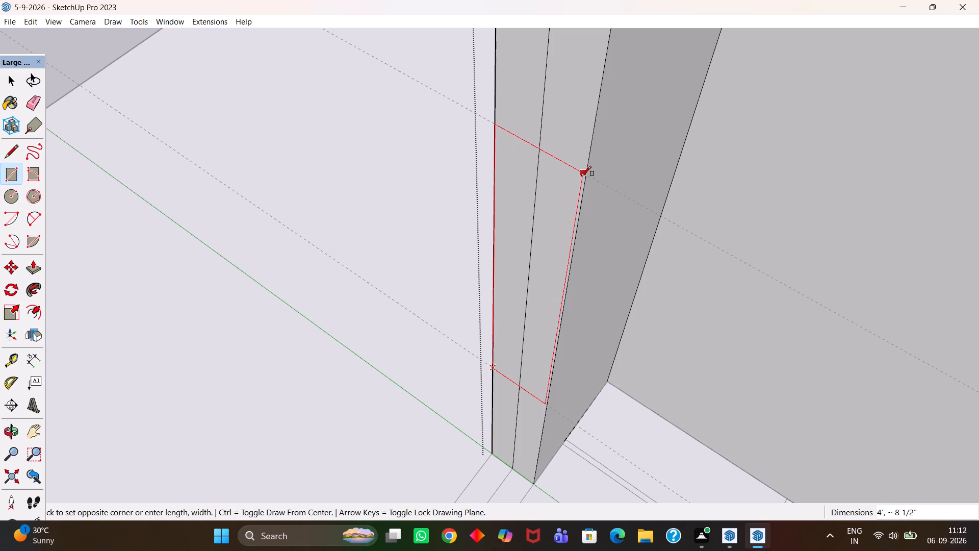
pyautogui.click(584, 178)
pyautogui.scroll(-6, 579, 220)
pyautogui.press('space')
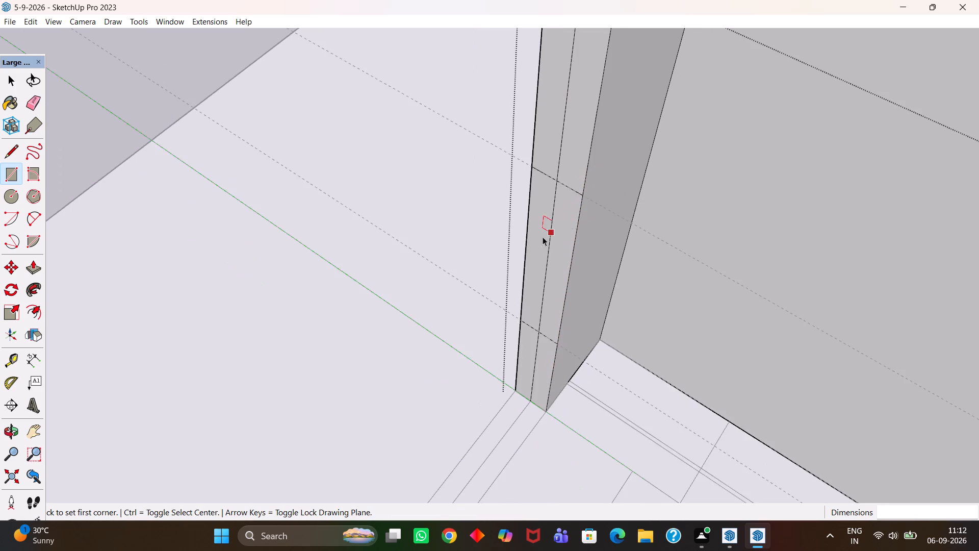
# Delete the section of the end face's vertical middle line that lies above the rectangle.
pyautogui.scroll(-11, 534, 241)
pyautogui.moveTo(600, 263); pyautogui.dragTo(460, 261, button='middle')
pyautogui.press('space')
pyautogui.click(794, 134)
pyautogui.scroll(9, 522, 256)
pyautogui.moveTo(531, 206); pyautogui.dragTo(571, 214, button='middle')
pyautogui.scroll(1, 572, 213)
pyautogui.press('h')
pyautogui.moveTo(567, 208); pyautogui.dragTo(586, 263)
pyautogui.moveTo(575, 259); pyautogui.dragTo(580, 262, button='middle')
pyautogui.scroll(3, 580, 262)
pyautogui.press('space')
pyautogui.click(586, 248)
pyautogui.click(586, 248)
pyautogui.click(586, 244)
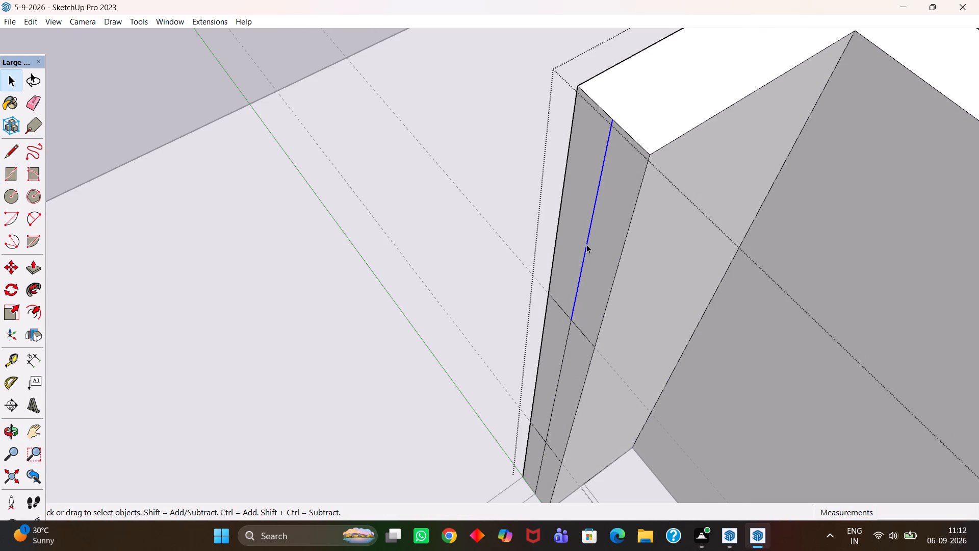
pyautogui.press('Delete')
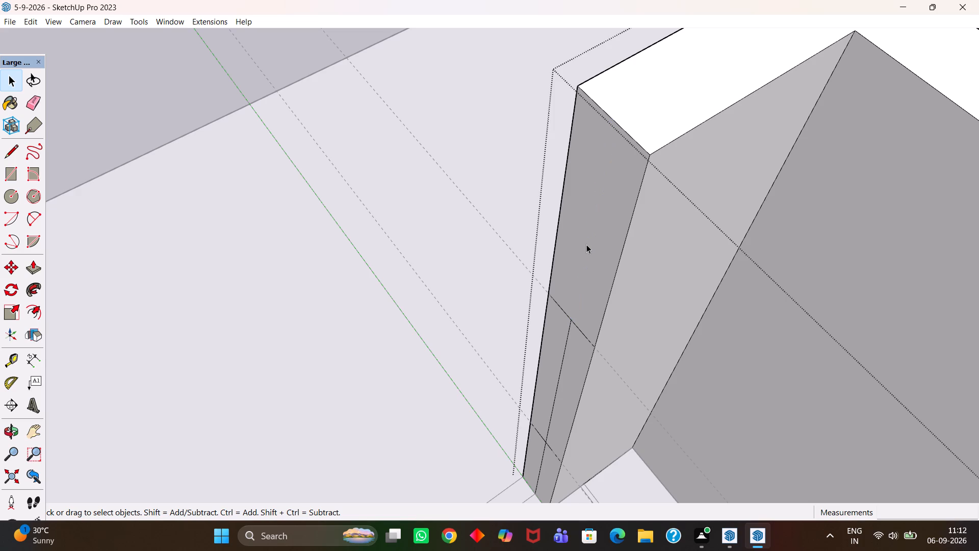
# Delete the section of the end face's vertical middle line that lies below the rectangle.
pyautogui.press('h')
pyautogui.moveTo(598, 312); pyautogui.dragTo(607, 197)
pyautogui.scroll(3, 569, 308)
pyautogui.press('space')
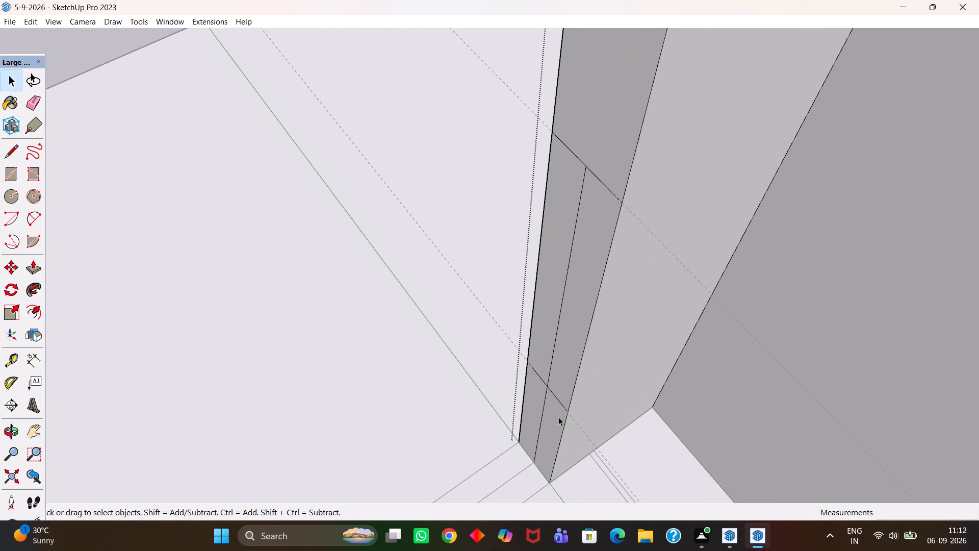
pyautogui.click(545, 403)
pyautogui.press('Delete')
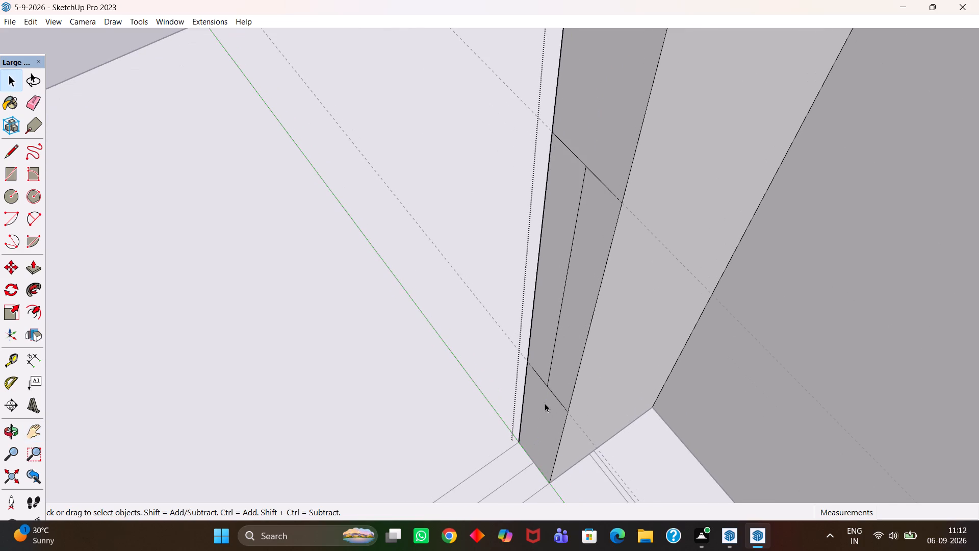
# Push/Pull the end face's bottom section 6' across the rear opening to the opposite wall return, forming the sill wall.
pyautogui.press('space')
pyautogui.click(546, 404)
pyautogui.scroll(-4, 544, 408)
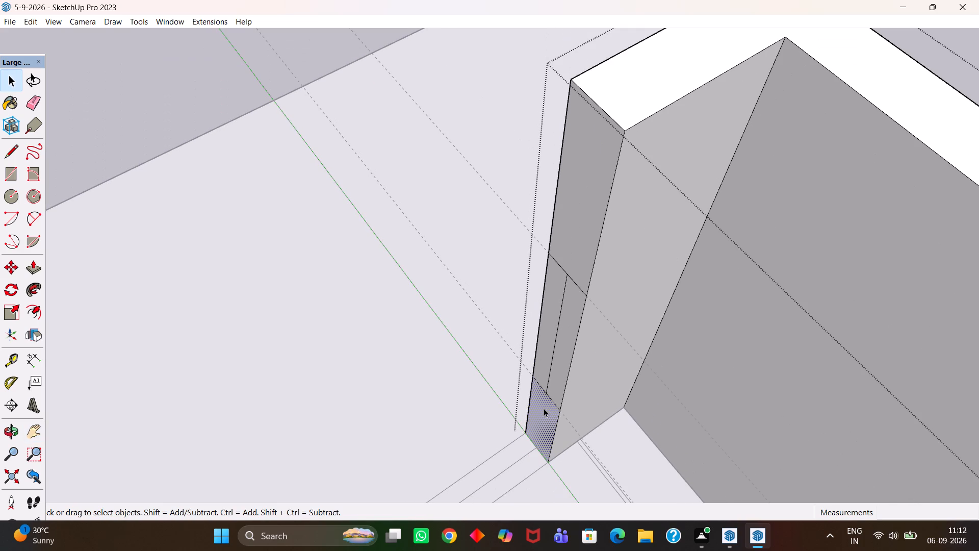
pyautogui.press('p')
pyautogui.click(544, 410)
pyautogui.scroll(-5, 406, 445)
pyautogui.scroll(1, 408, 448)
pyautogui.moveTo(408, 448); pyautogui.dragTo(275, 443, button='middle')
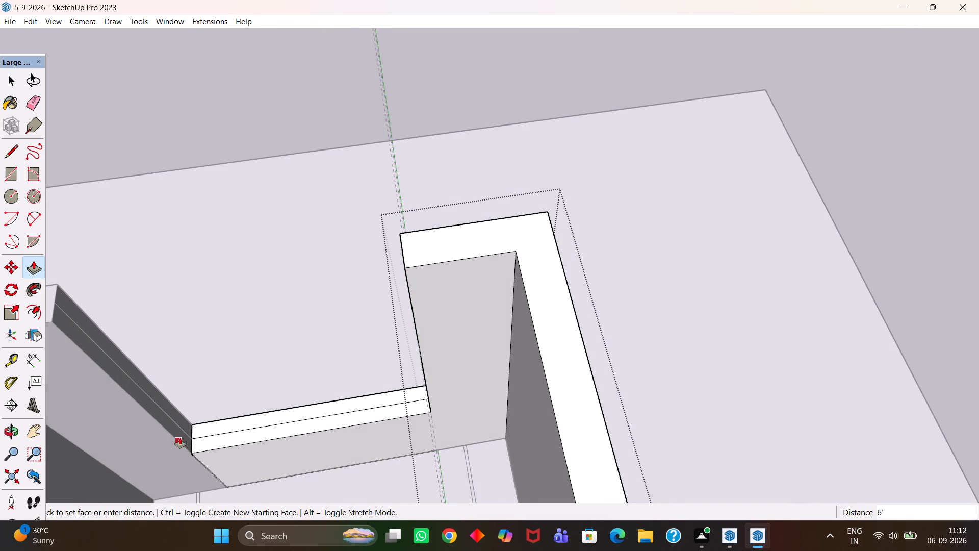
pyautogui.click(180, 434)
# Push/Pull the end face's top section 6' across to the opposite wall return as the wall above the window, and exit the wall group.
pyautogui.scroll(-5, 314, 432)
pyautogui.press('h')
pyautogui.moveTo(305, 410); pyautogui.dragTo(523, 436)
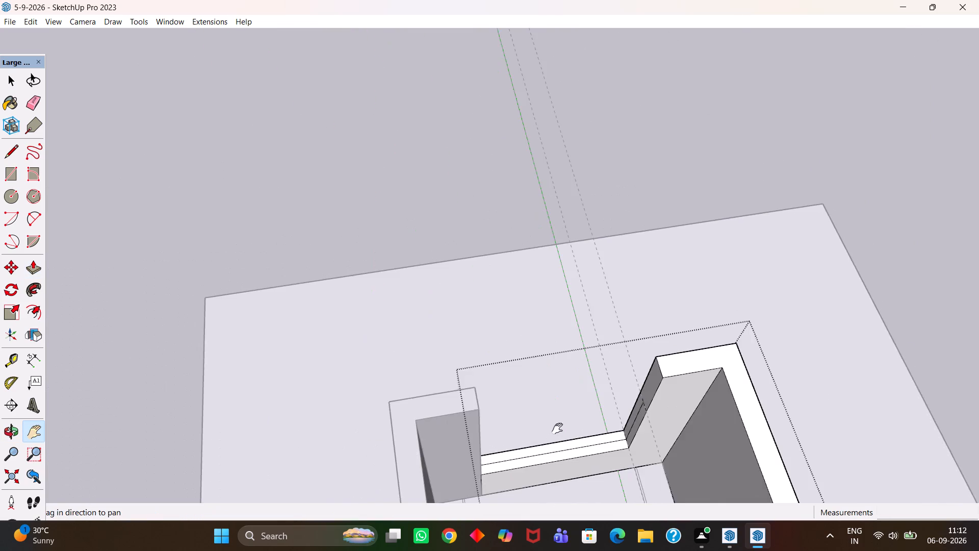
pyautogui.scroll(3, 559, 428)
pyautogui.moveTo(570, 423); pyautogui.dragTo(581, 419, button='middle')
pyautogui.scroll(1, 581, 419)
pyautogui.press('space')
pyautogui.click(730, 348)
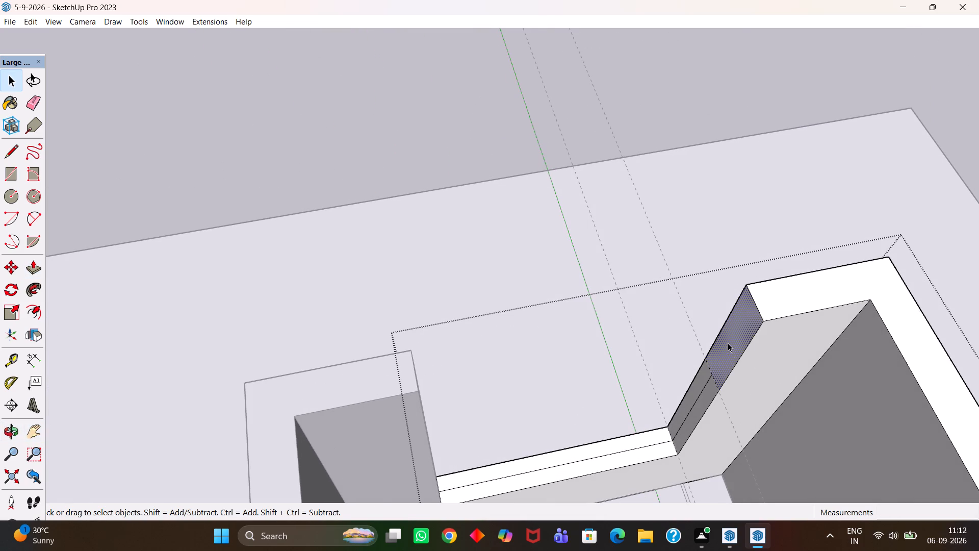
pyautogui.press('p')
pyautogui.click(728, 343)
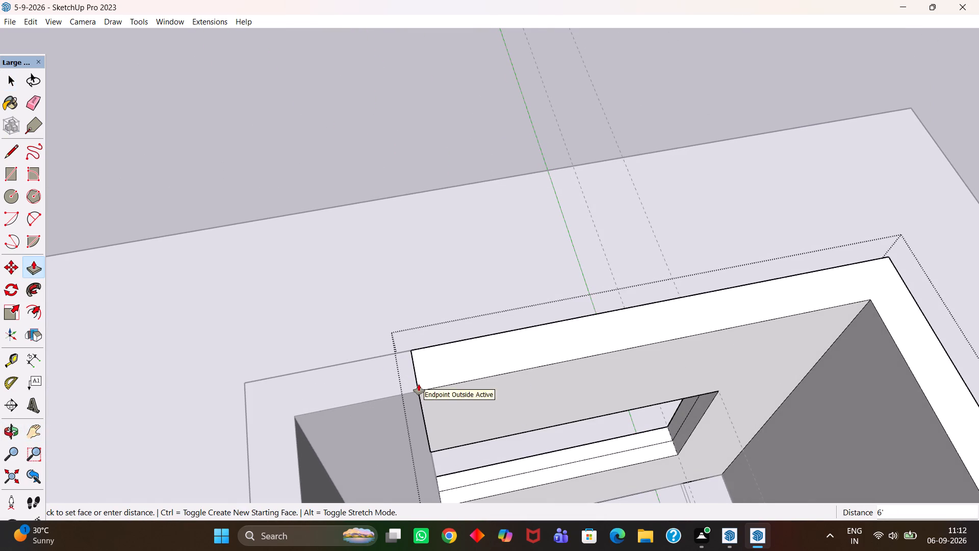
pyautogui.click(419, 384)
pyautogui.scroll(-9, 418, 381)
pyautogui.press('h')
pyautogui.moveTo(549, 412); pyautogui.dragTo(498, 408, button='middle')
pyautogui.scroll(1, 547, 413)
pyautogui.press('space')
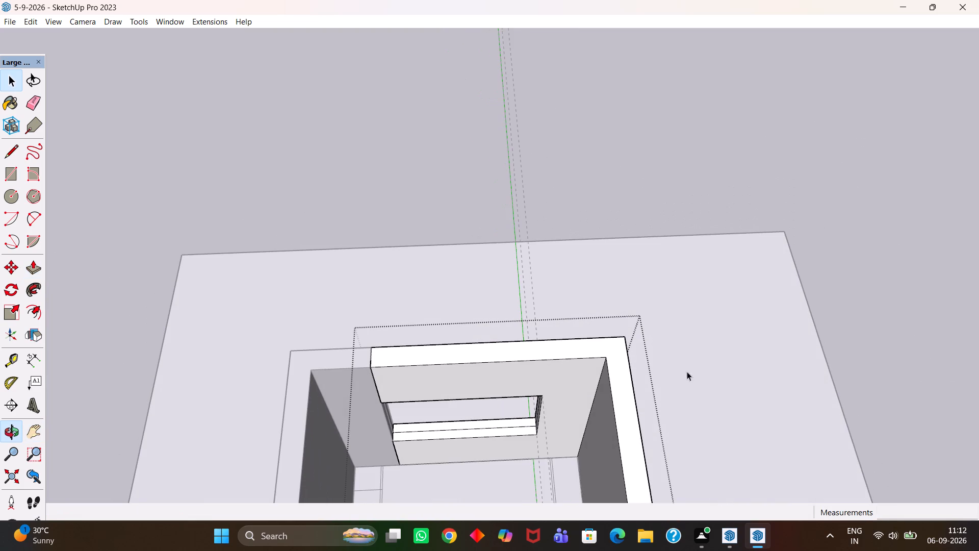
pyautogui.click(842, 329)
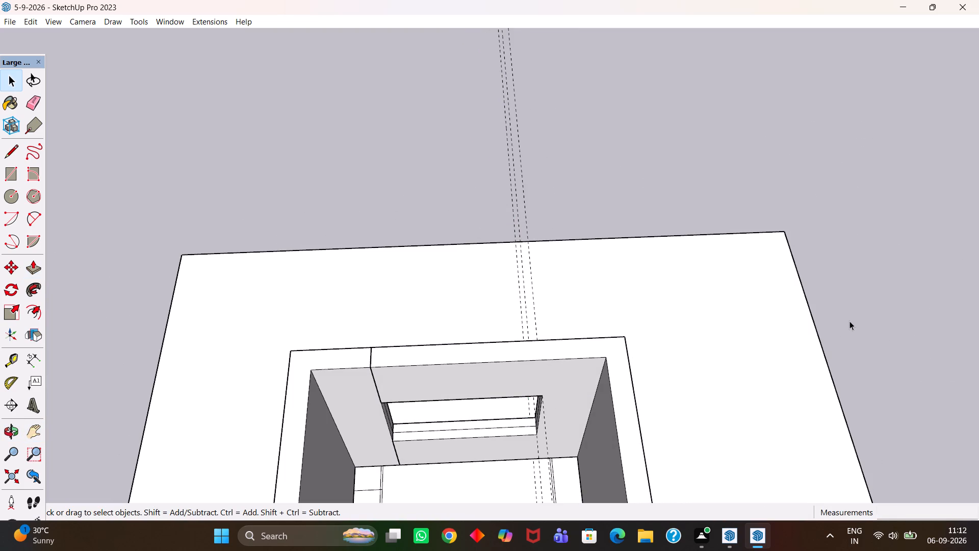
# Erase the dashed guide lines running through the rear window opening.
pyautogui.scroll(-9, 514, 372)
pyautogui.scroll(1, 521, 411)
pyautogui.moveTo(522, 411); pyautogui.dragTo(549, 366, button='middle')
pyautogui.scroll(7, 557, 369)
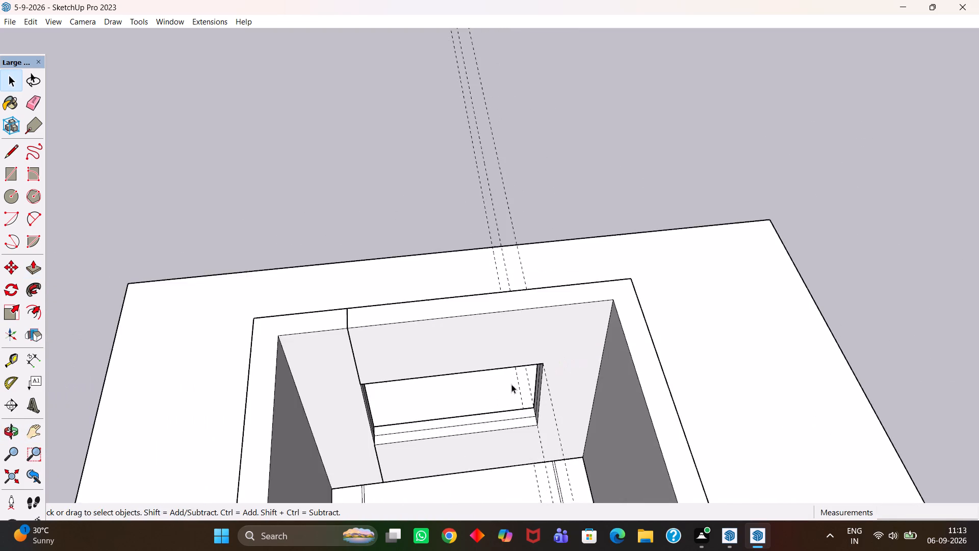
pyautogui.scroll(1, 511, 384)
pyautogui.moveTo(499, 386); pyautogui.dragTo(525, 386, button='middle')
pyautogui.scroll(2, 526, 385)
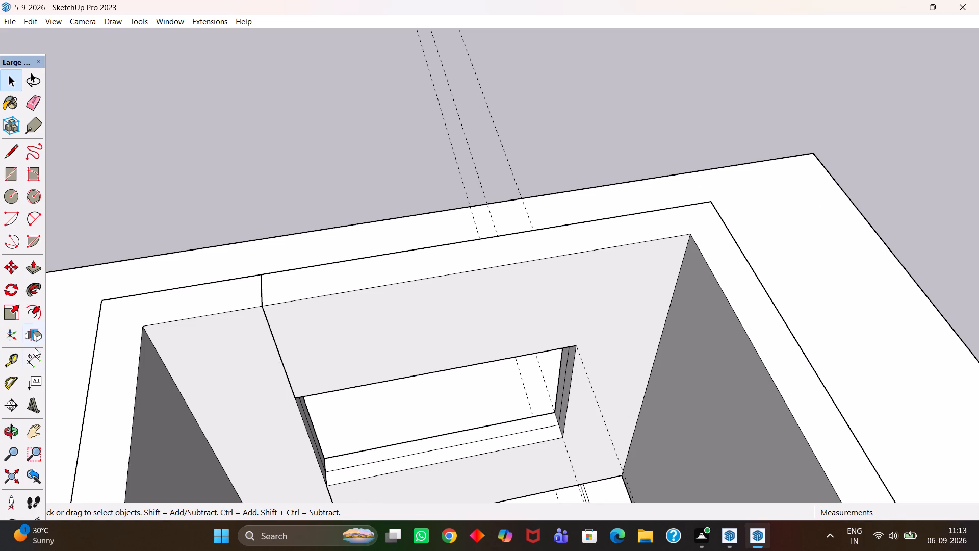
pyautogui.press('e')
pyautogui.press('Return')
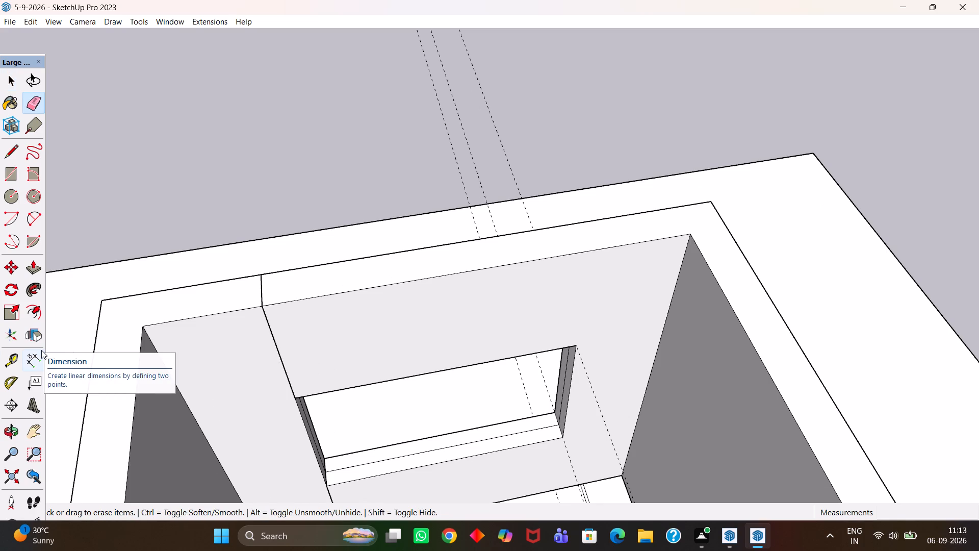
pyautogui.scroll(-3, 219, 238)
pyautogui.moveTo(434, 154); pyautogui.dragTo(426, 160)
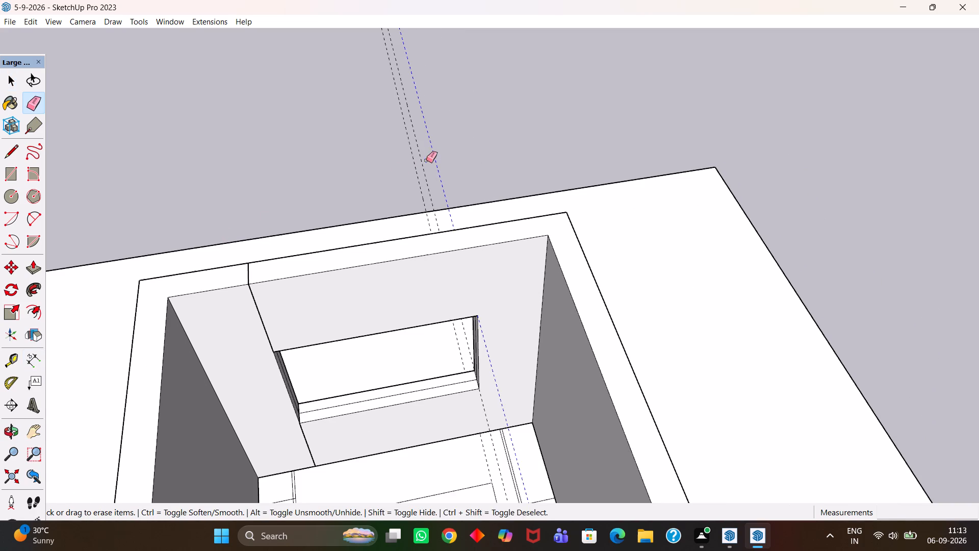
pyautogui.moveTo(426, 160); pyautogui.dragTo(414, 169)
# Inspect the walls, the rear window opening and the floor layout lines from several angles around the room.
pyautogui.scroll(-5, 416, 126)
pyautogui.scroll(5, 426, 134)
pyautogui.scroll(-5, 457, 165)
pyautogui.moveTo(524, 187); pyautogui.dragTo(523, 238, button='middle')
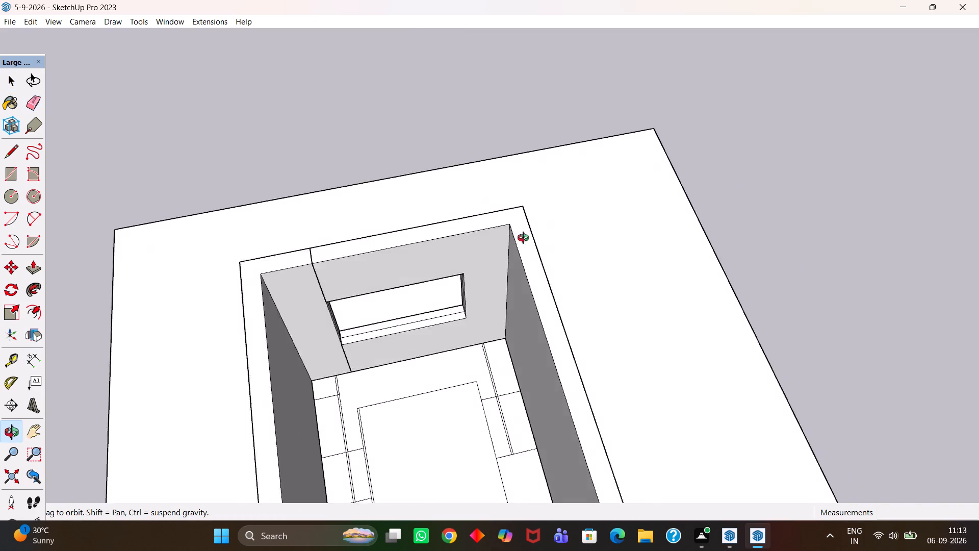
pyautogui.moveTo(523, 238); pyautogui.dragTo(473, 260, button='middle')
pyautogui.scroll(2, 473, 260)
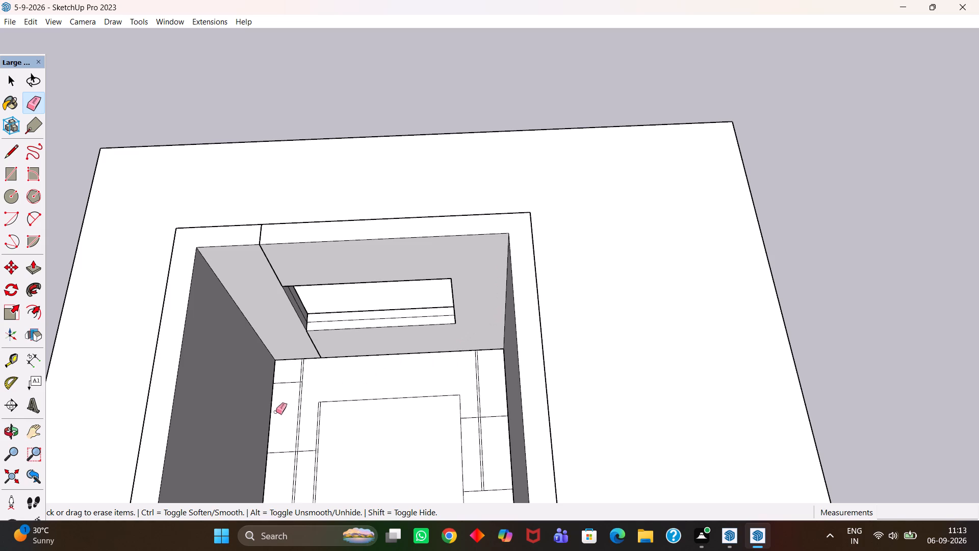
pyautogui.press('h')
pyautogui.press('Return')
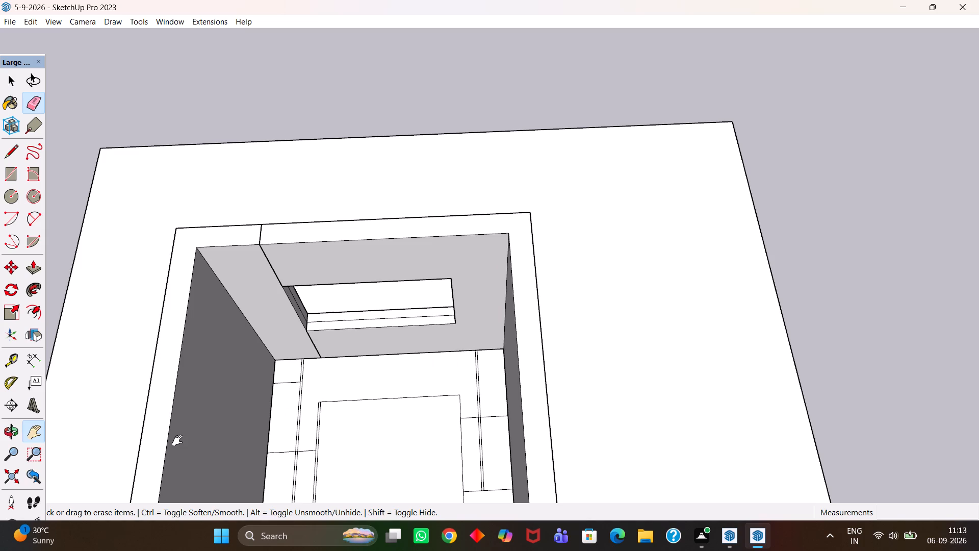
pyautogui.moveTo(257, 391); pyautogui.dragTo(365, 283)
pyautogui.scroll(-6, 360, 290)
pyautogui.scroll(5, 392, 303)
pyautogui.scroll(2, 441, 316)
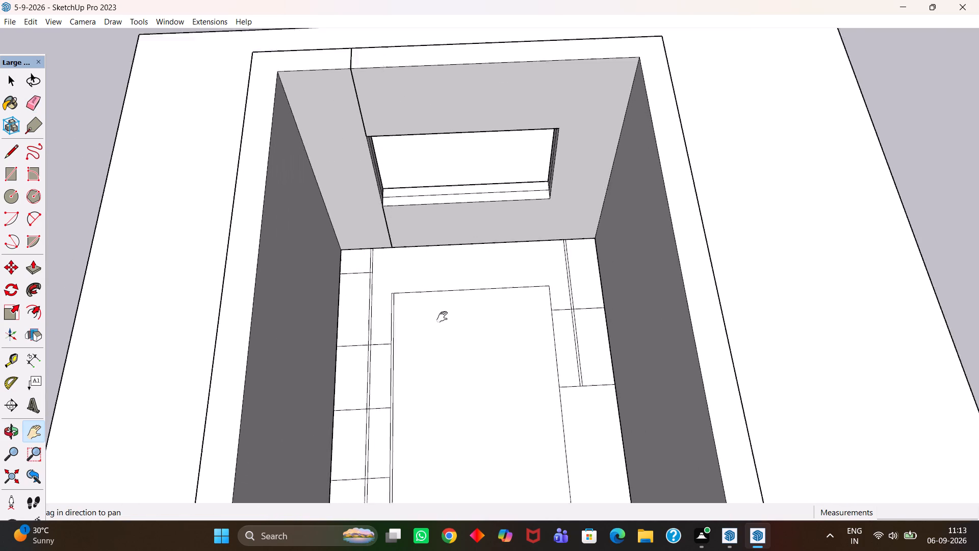
pyautogui.scroll(1, 442, 317)
pyautogui.moveTo(442, 317); pyautogui.dragTo(216, 324, button='middle')
pyautogui.scroll(1, 216, 324)
pyautogui.moveTo(357, 208); pyautogui.dragTo(435, 396)
pyautogui.scroll(2, 372, 348)
pyautogui.scroll(-9, 368, 334)
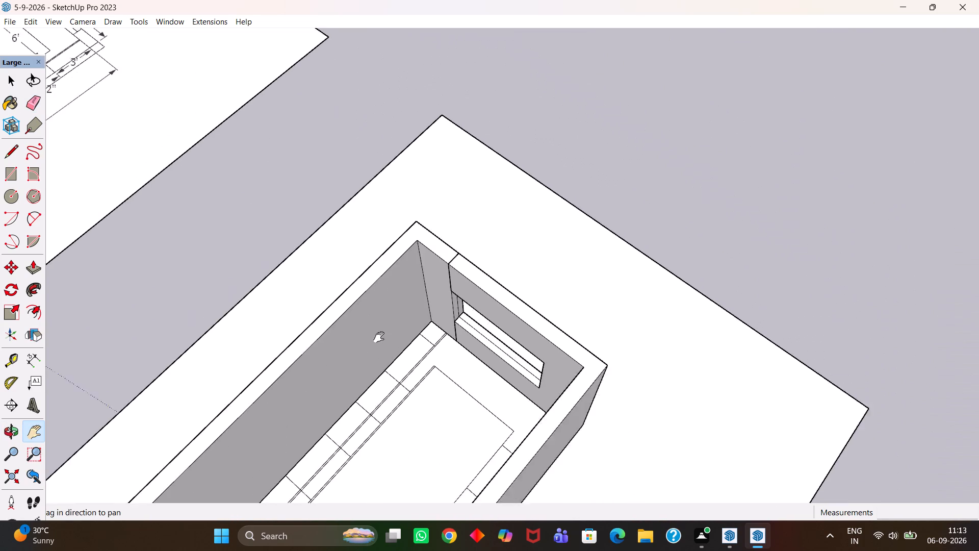
pyautogui.scroll(-8, 379, 337)
pyautogui.scroll(1, 454, 333)
pyautogui.moveTo(482, 334); pyautogui.dragTo(159, 394, button='middle')
pyautogui.scroll(7, 159, 394)
pyautogui.moveTo(296, 338); pyautogui.dragTo(413, 485)
pyautogui.scroll(4, 398, 388)
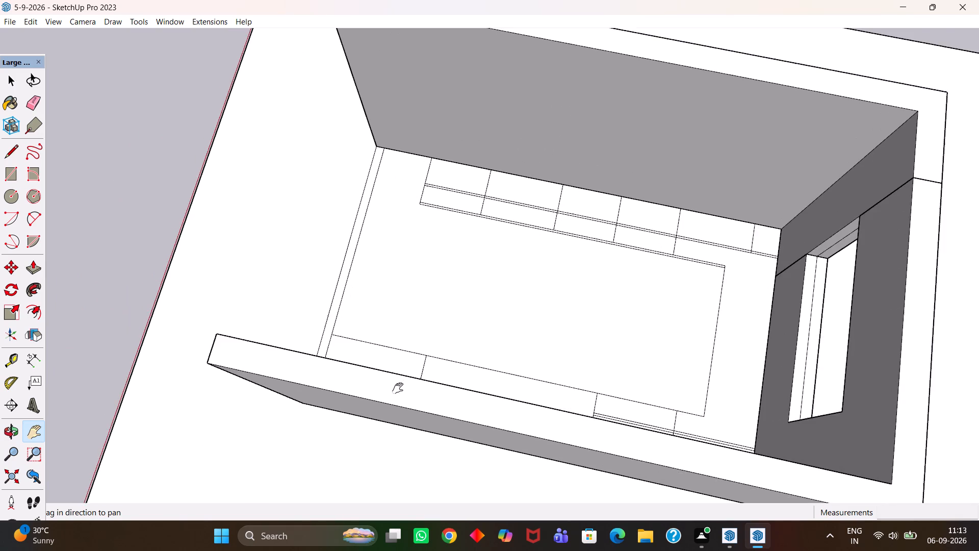
pyautogui.moveTo(400, 388); pyautogui.dragTo(494, 349, button='middle')
pyautogui.scroll(1, 494, 349)
pyautogui.moveTo(483, 299); pyautogui.dragTo(357, 405)
pyautogui.scroll(-9, 262, 405)
pyautogui.scroll(1, 243, 348)
pyautogui.moveTo(242, 348); pyautogui.dragTo(661, 255, button='middle')
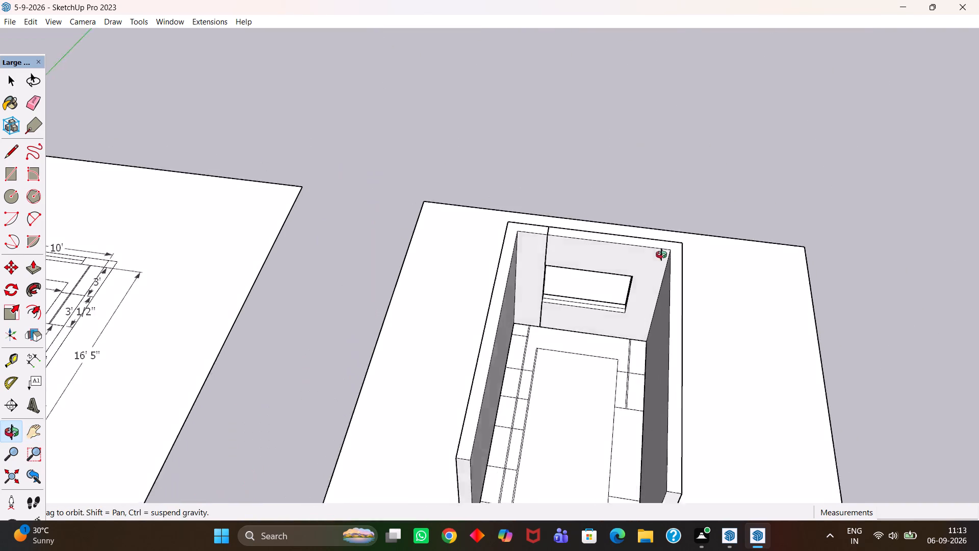
pyautogui.moveTo(661, 255); pyautogui.dragTo(666, 254, button='middle')
pyautogui.scroll(10, 584, 307)
pyautogui.scroll(-11, 583, 314)
pyautogui.scroll(6, 575, 324)
pyautogui.moveTo(575, 324); pyautogui.dragTo(632, 378, button='middle')
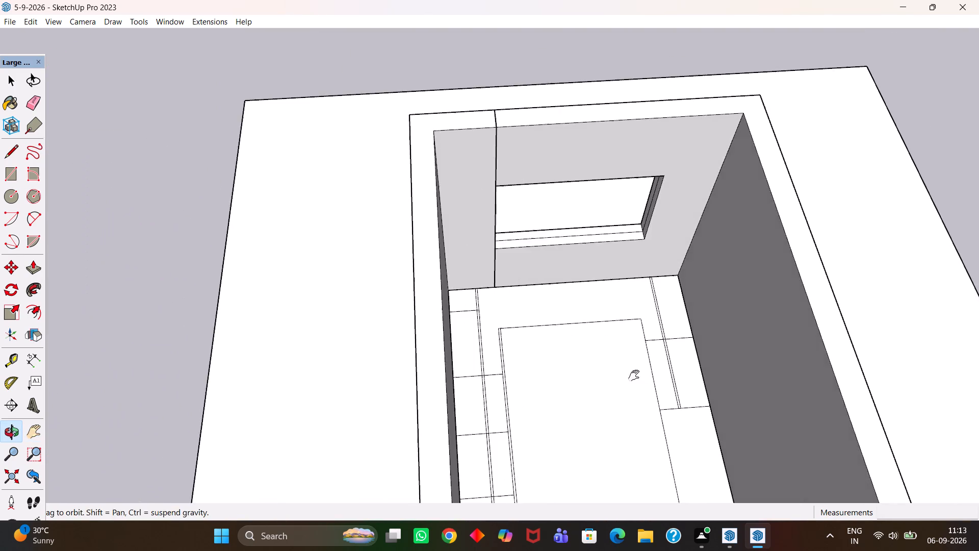
pyautogui.moveTo(670, 323); pyautogui.dragTo(402, 242)
pyautogui.scroll(-5, 399, 244)
pyautogui.moveTo(364, 247); pyautogui.dragTo(378, 261, button='middle')
pyautogui.scroll(4, 380, 277)
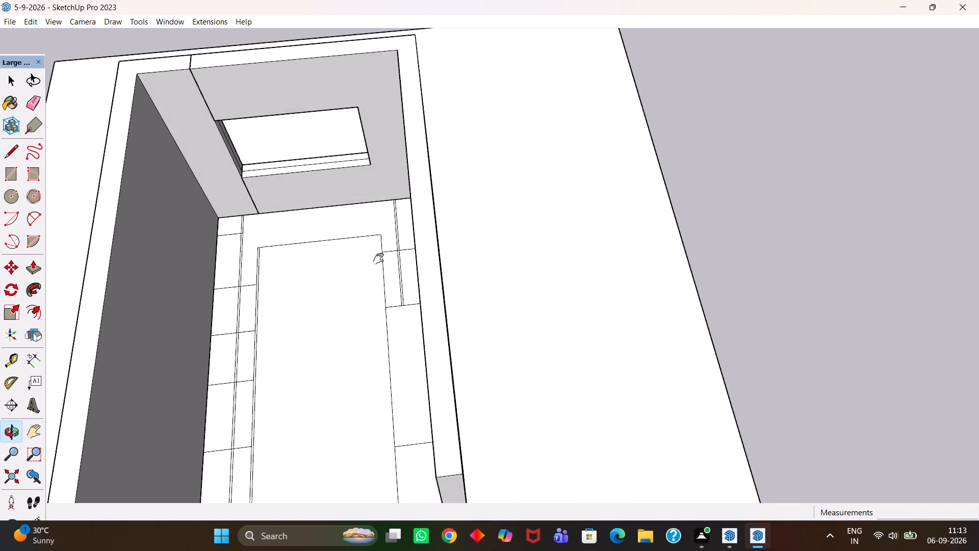
pyautogui.scroll(-5, 378, 259)
pyautogui.moveTo(317, 260); pyautogui.dragTo(408, 195)
pyautogui.scroll(7, 393, 286)
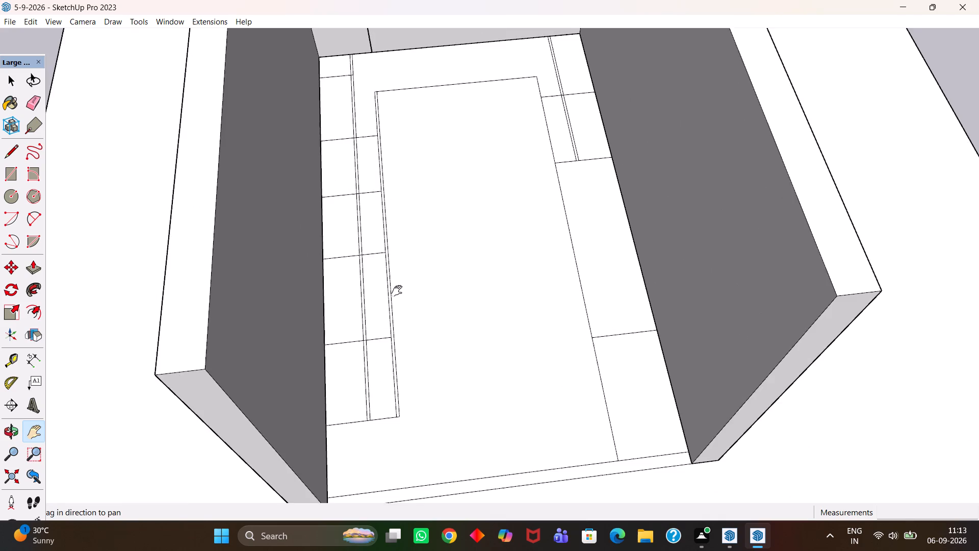
pyautogui.moveTo(397, 294); pyautogui.dragTo(461, 277, button='middle')
pyautogui.scroll(2, 462, 277)
pyautogui.scroll(-2, 452, 275)
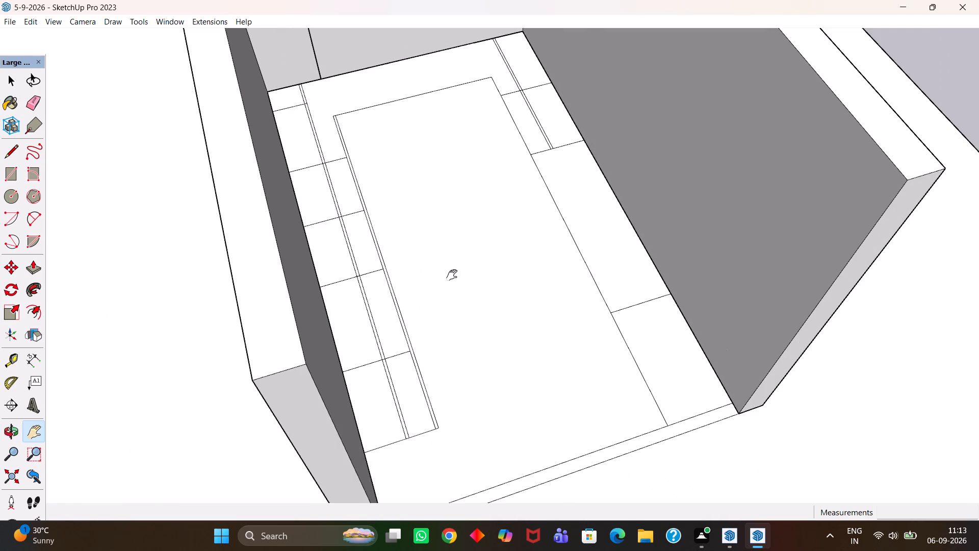
pyautogui.scroll(-15, 452, 275)
pyautogui.moveTo(495, 275); pyautogui.dragTo(443, 302, button='middle')
pyautogui.scroll(8, 443, 302)
pyautogui.moveTo(462, 217); pyautogui.dragTo(450, 279)
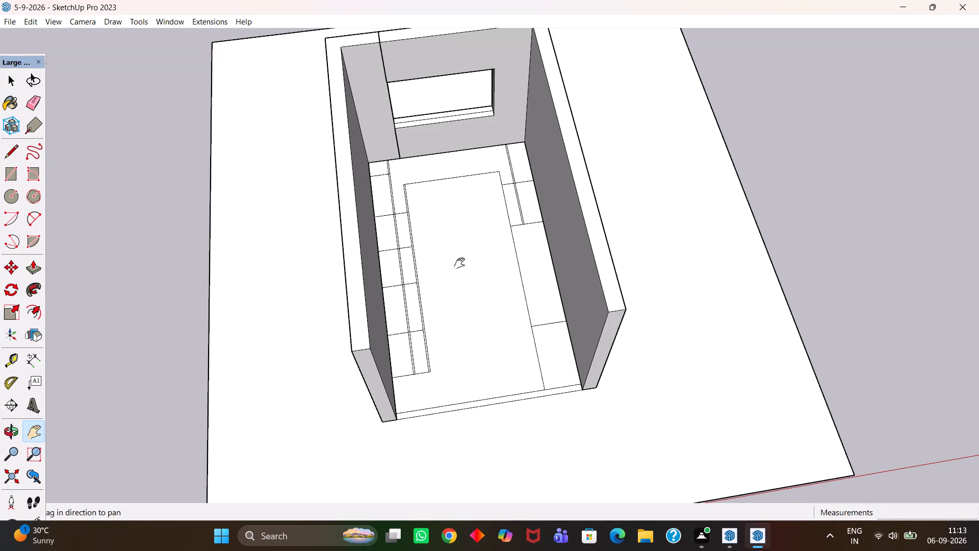
pyautogui.scroll(-2, 472, 276)
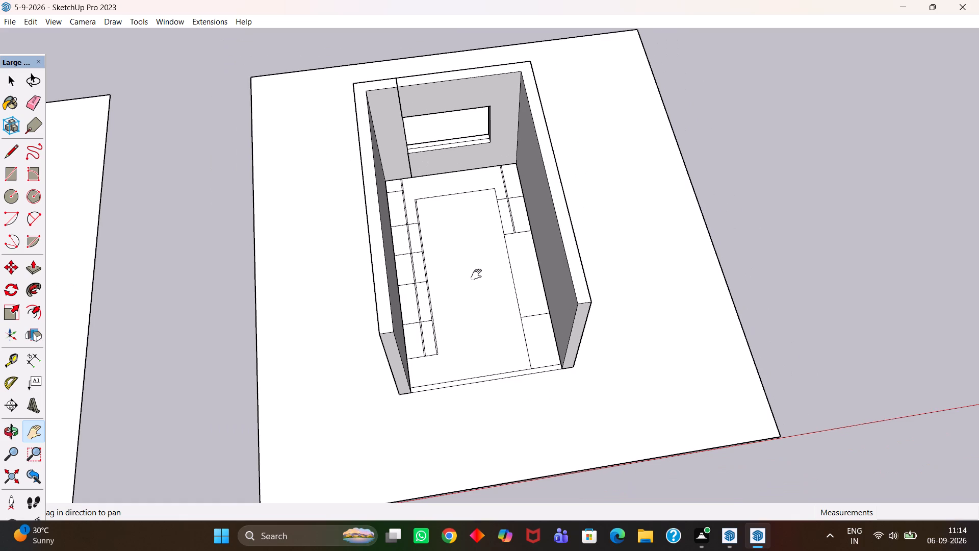
pyautogui.scroll(1, 476, 274)
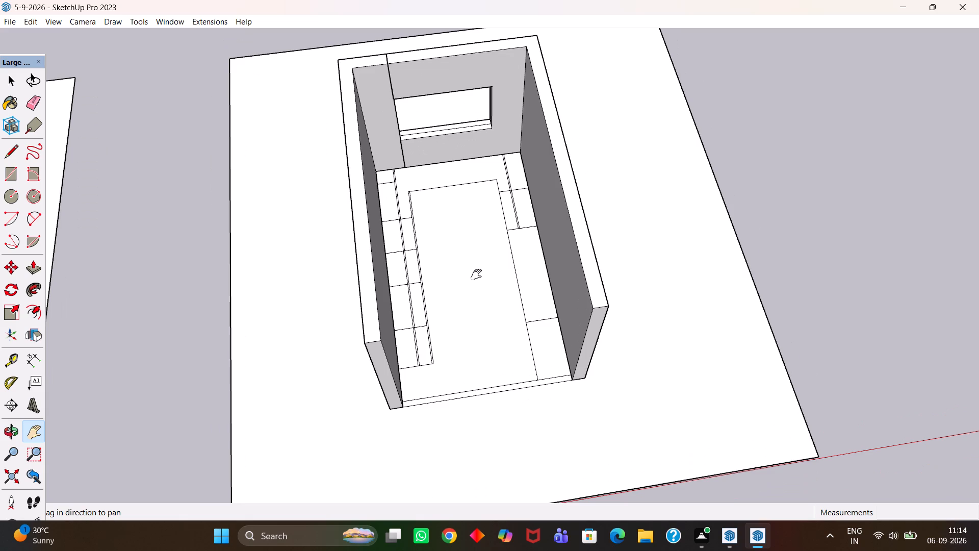
pyautogui.scroll(1, 477, 274)
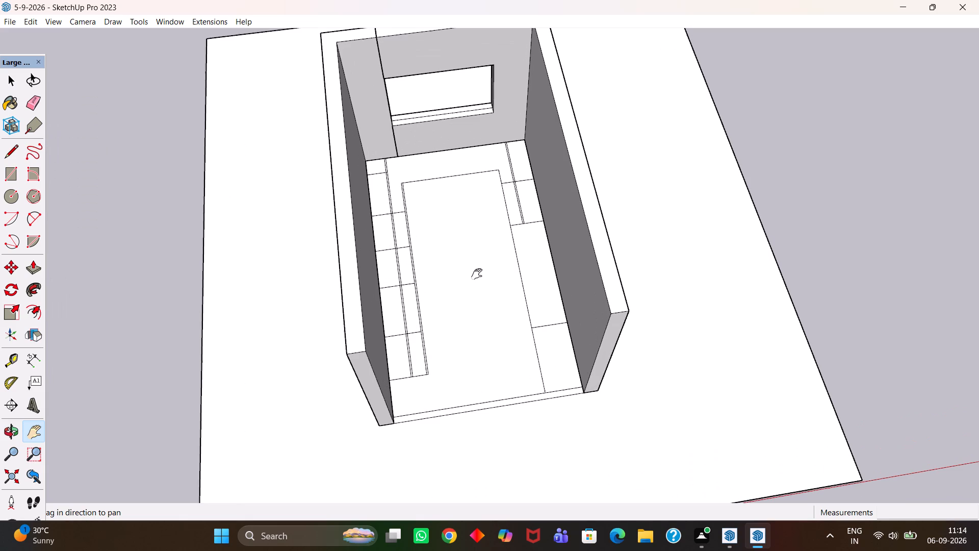
pyautogui.scroll(-8, 477, 274)
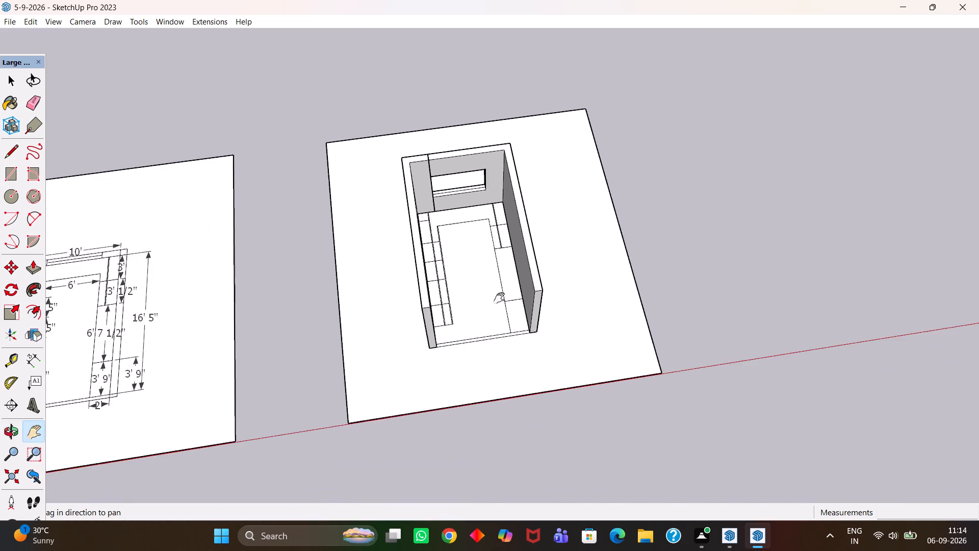
pyautogui.scroll(7, 505, 304)
pyautogui.moveTo(503, 307); pyautogui.dragTo(467, 305, button='middle')
pyautogui.scroll(2, 469, 305)
pyautogui.press('h')
pyautogui.scroll(-5, 462, 292)
pyautogui.moveTo(448, 229); pyautogui.dragTo(488, 336)
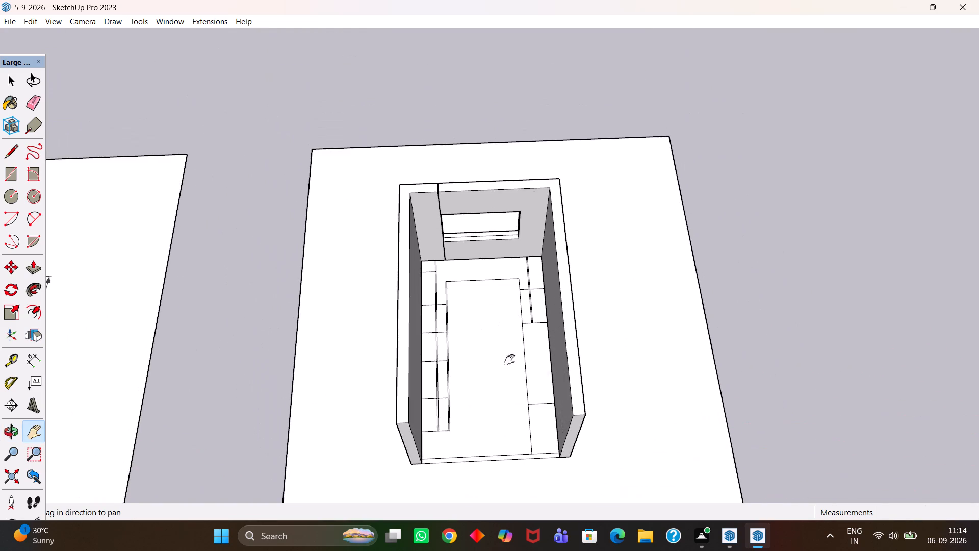
pyautogui.moveTo(508, 359); pyautogui.dragTo(487, 255, button='middle')
pyautogui.scroll(1, 487, 255)
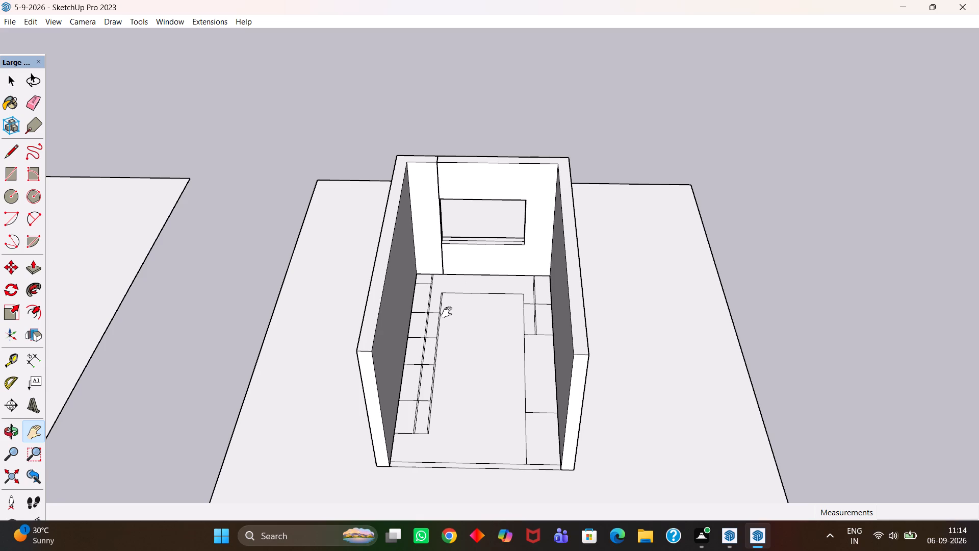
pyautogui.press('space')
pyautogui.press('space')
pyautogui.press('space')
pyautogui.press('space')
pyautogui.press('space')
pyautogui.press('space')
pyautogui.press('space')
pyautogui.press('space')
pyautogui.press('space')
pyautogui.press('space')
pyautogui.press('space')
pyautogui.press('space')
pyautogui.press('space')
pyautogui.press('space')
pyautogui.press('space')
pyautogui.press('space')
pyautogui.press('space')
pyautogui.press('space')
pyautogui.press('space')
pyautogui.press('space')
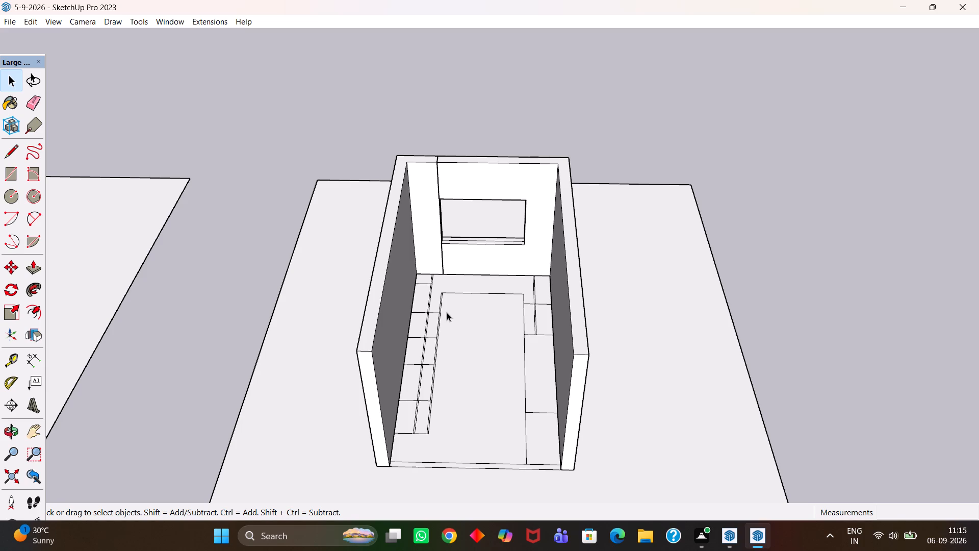
# Examine the floor layout lines between the two long walls from the room's open front.
pyautogui.scroll(3, 459, 312)
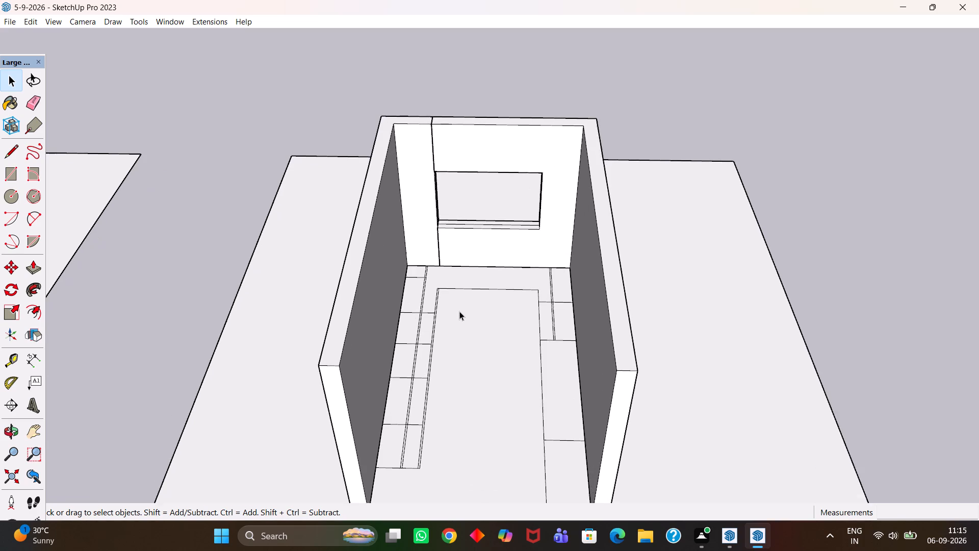
pyautogui.scroll(-10, 460, 307)
pyautogui.press('h')
pyautogui.scroll(7, 472, 311)
pyautogui.moveTo(543, 394); pyautogui.dragTo(525, 322)
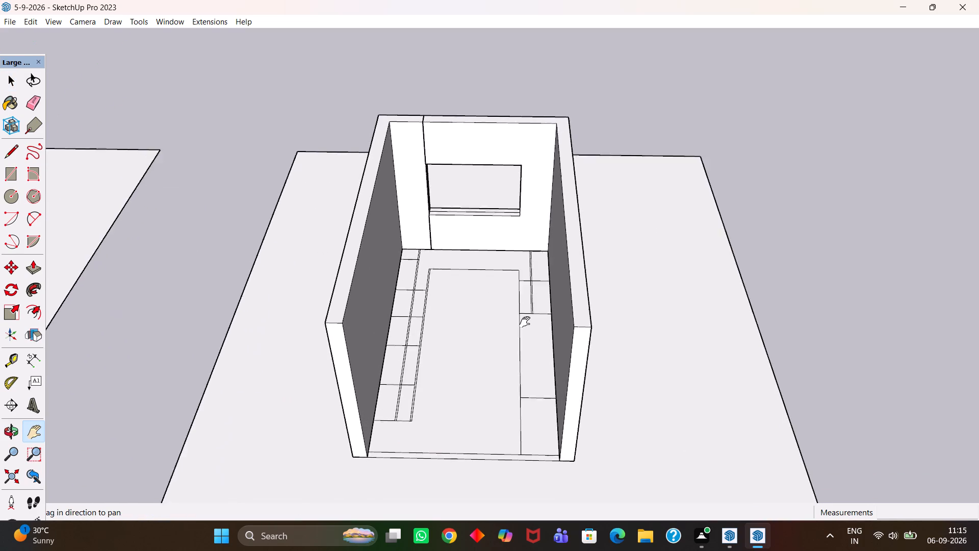
pyautogui.moveTo(525, 322); pyautogui.dragTo(516, 304)
pyautogui.scroll(-5, 498, 319)
pyautogui.moveTo(477, 305); pyautogui.dragTo(479, 335, button='middle')
pyautogui.scroll(10, 479, 335)
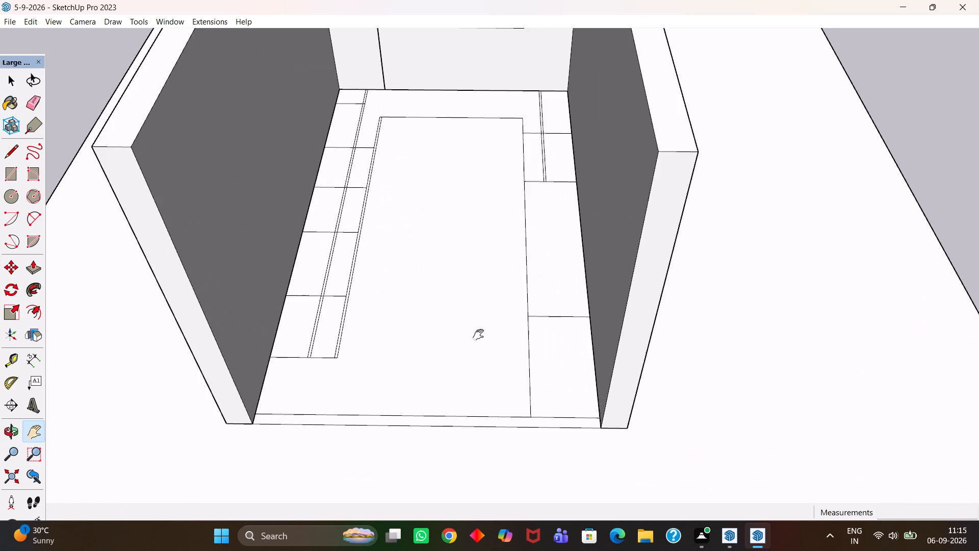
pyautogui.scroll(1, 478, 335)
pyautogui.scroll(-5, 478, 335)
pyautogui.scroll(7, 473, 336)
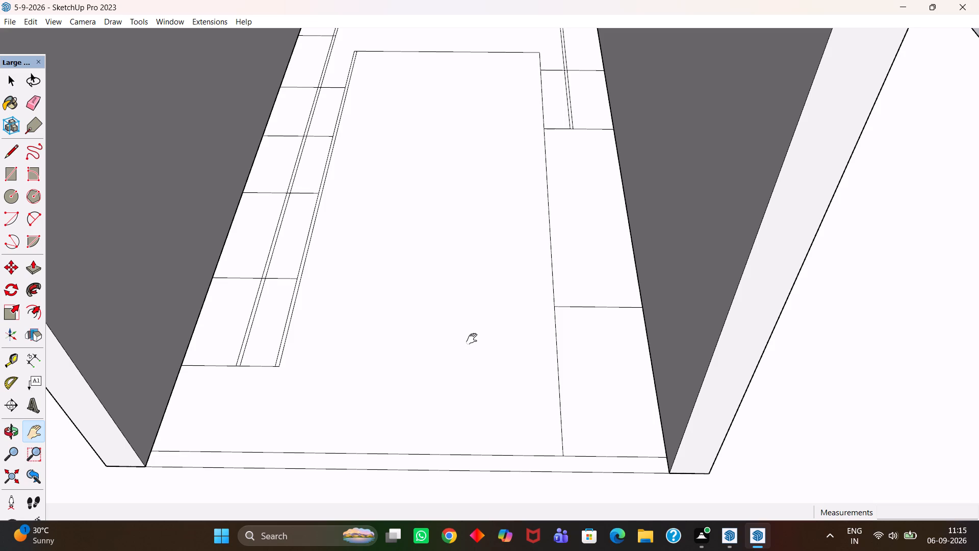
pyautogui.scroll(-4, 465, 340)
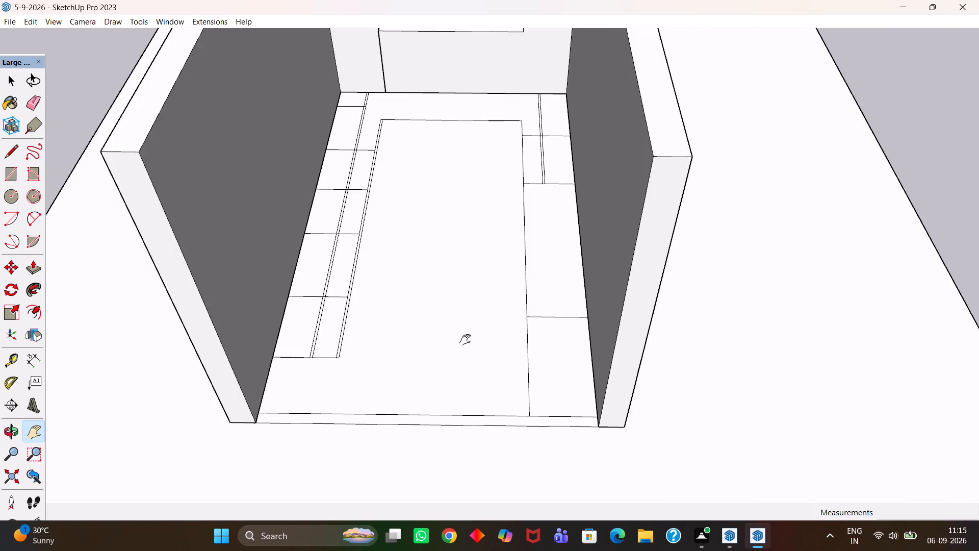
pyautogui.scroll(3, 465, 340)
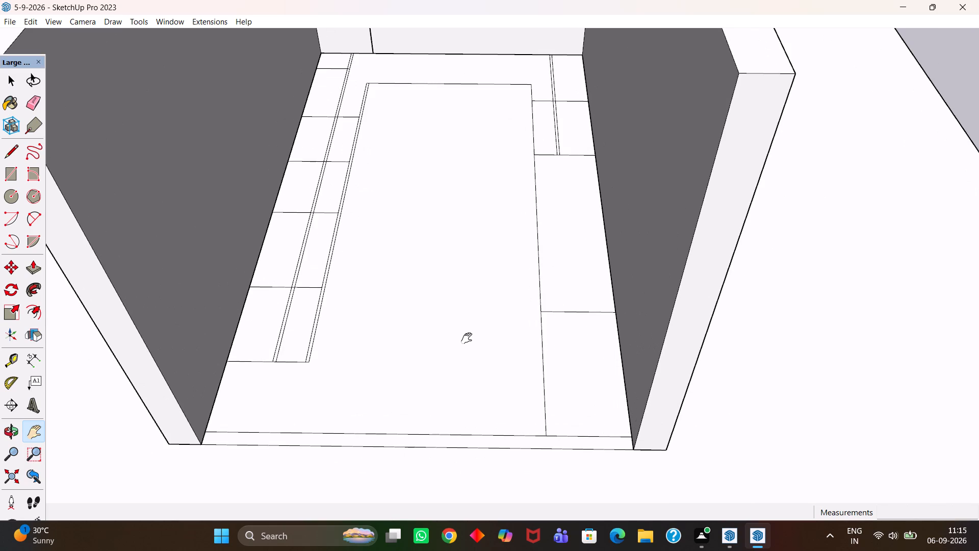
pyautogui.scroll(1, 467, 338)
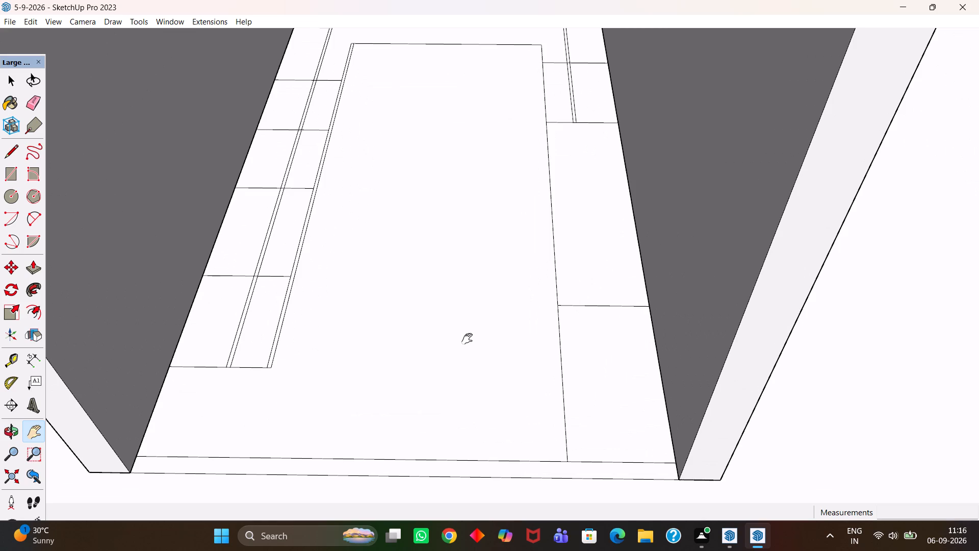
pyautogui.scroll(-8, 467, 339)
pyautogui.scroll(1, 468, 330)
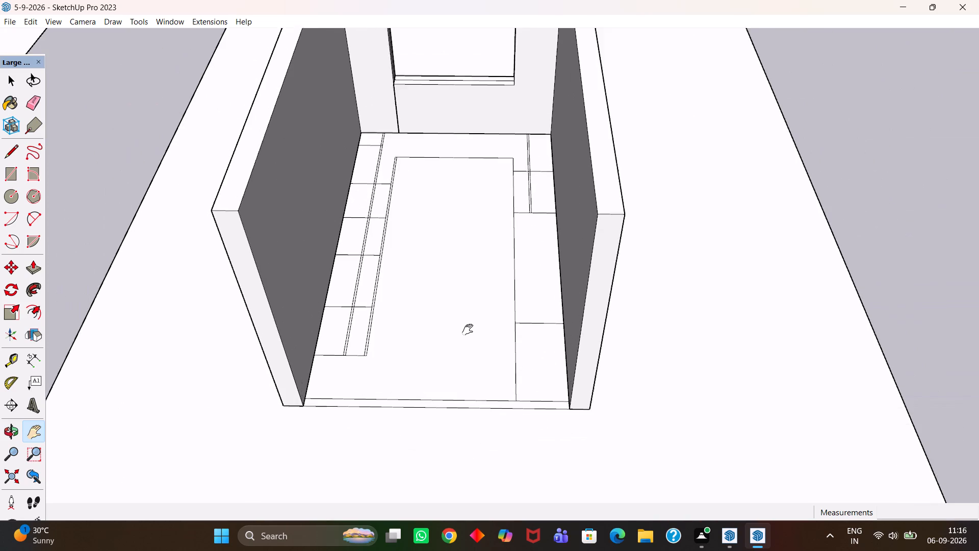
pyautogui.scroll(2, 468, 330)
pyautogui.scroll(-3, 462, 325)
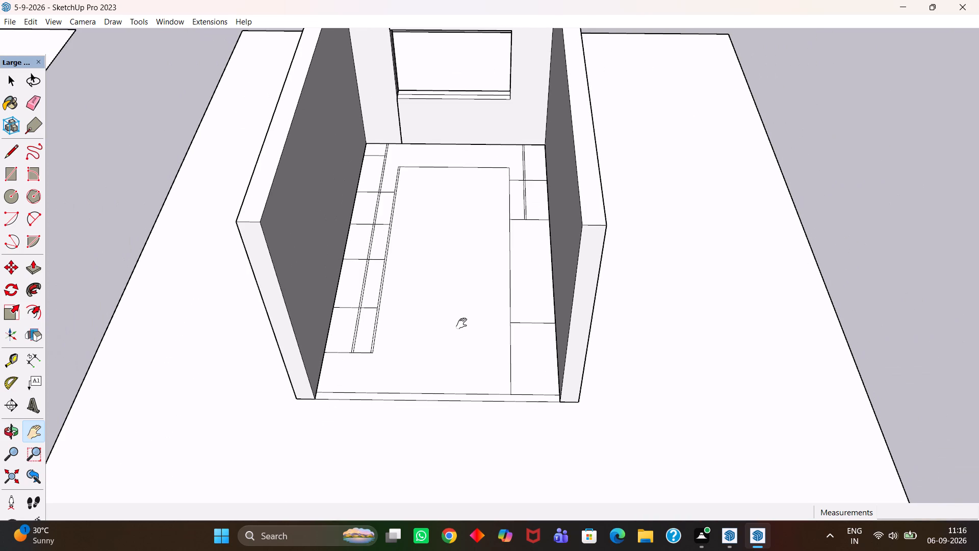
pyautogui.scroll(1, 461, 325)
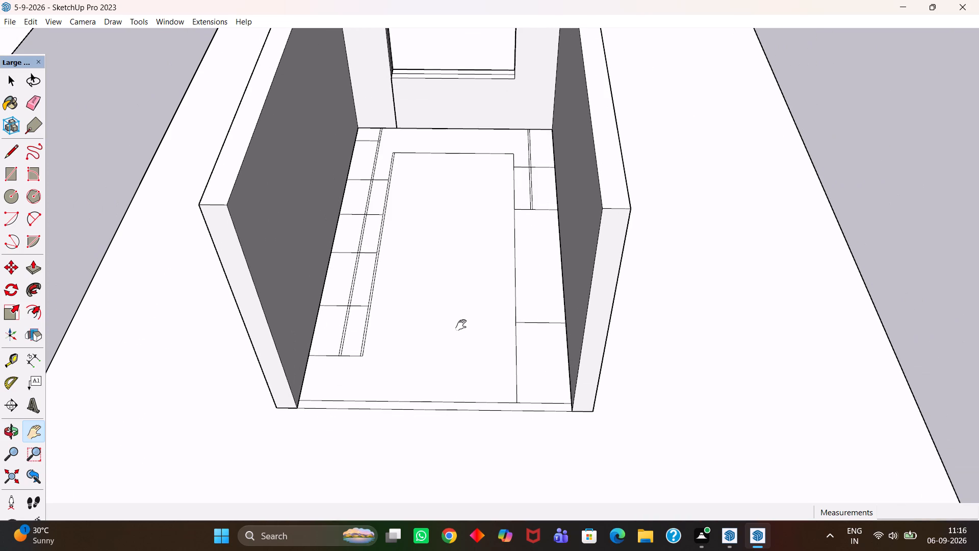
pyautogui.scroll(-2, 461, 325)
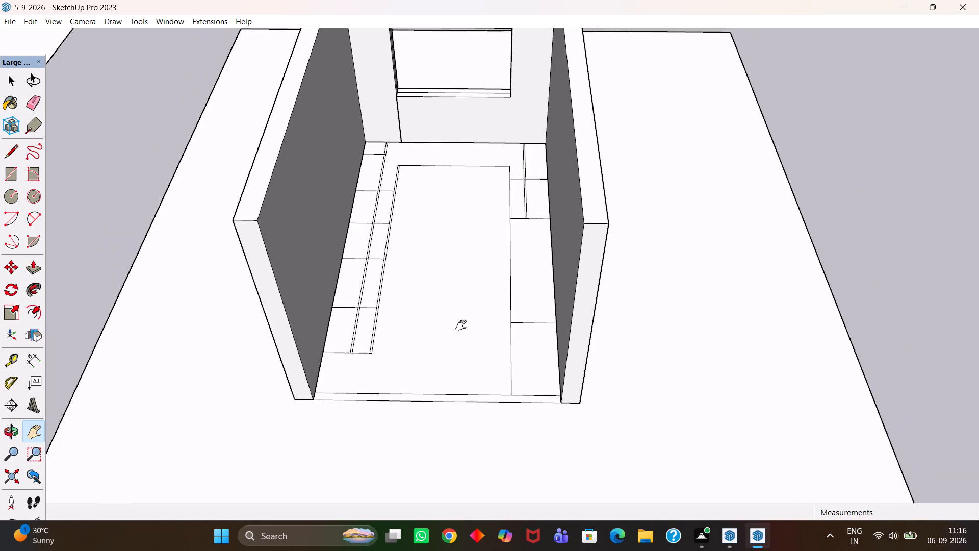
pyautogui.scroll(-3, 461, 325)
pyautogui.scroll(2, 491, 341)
# Examine the rear window wall and the floor layout lines beside it from above the room.
pyautogui.moveTo(469, 321); pyautogui.dragTo(547, 335, button='middle')
pyautogui.scroll(1, 483, 329)
pyautogui.scroll(-5, 547, 335)
pyautogui.press('h')
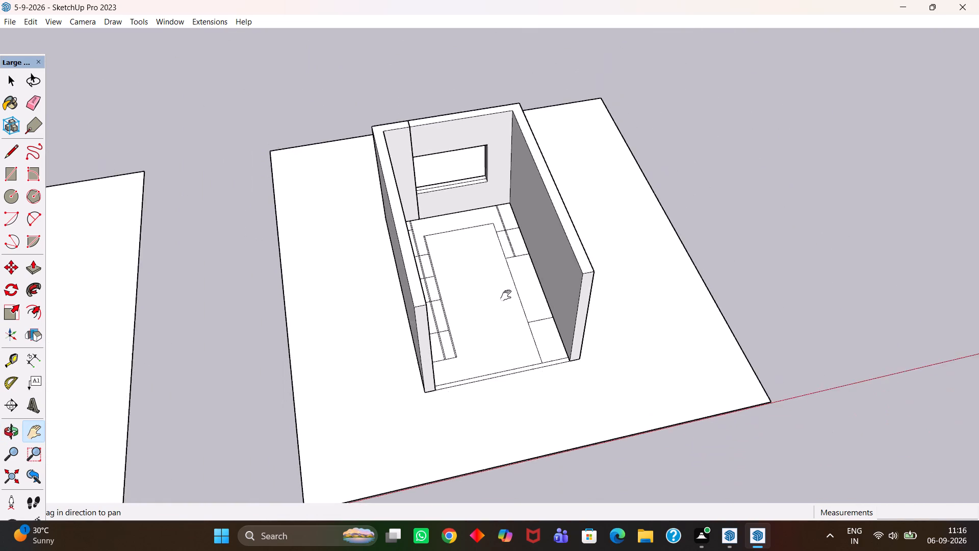
pyautogui.moveTo(500, 282); pyautogui.dragTo(542, 355)
pyautogui.moveTo(561, 378); pyautogui.dragTo(441, 299, button='middle')
pyautogui.scroll(4, 561, 378)
pyautogui.scroll(2, 459, 298)
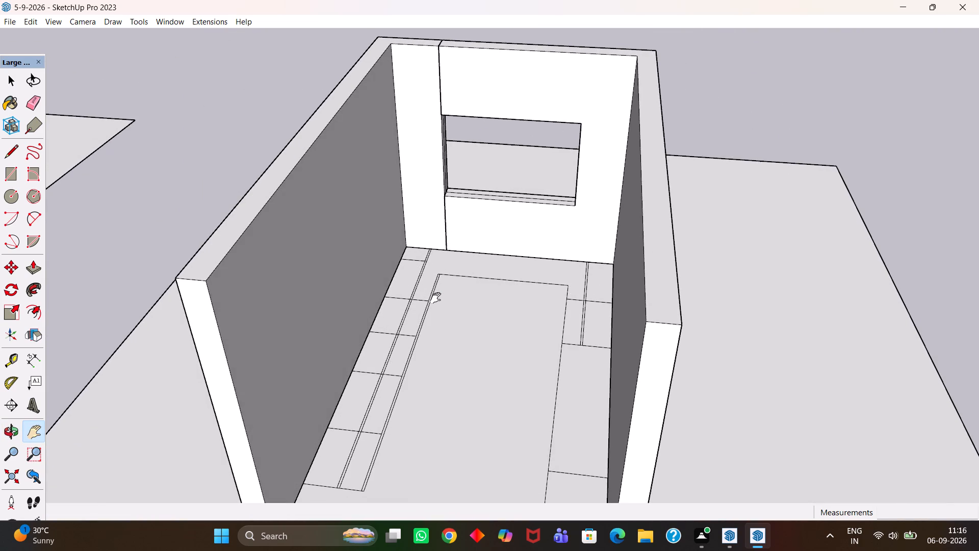
pyautogui.scroll(-6, 435, 298)
pyautogui.scroll(1, 462, 243)
pyautogui.moveTo(467, 238); pyautogui.dragTo(537, 305)
pyautogui.moveTo(480, 293); pyautogui.dragTo(514, 312, button='middle')
pyautogui.scroll(6, 525, 323)
pyautogui.press('h')
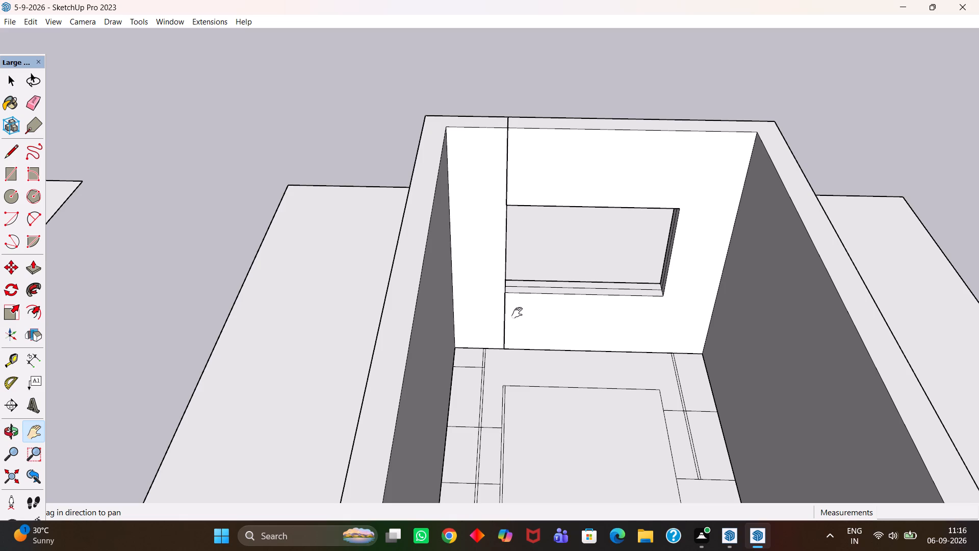
pyautogui.scroll(-2, 519, 316)
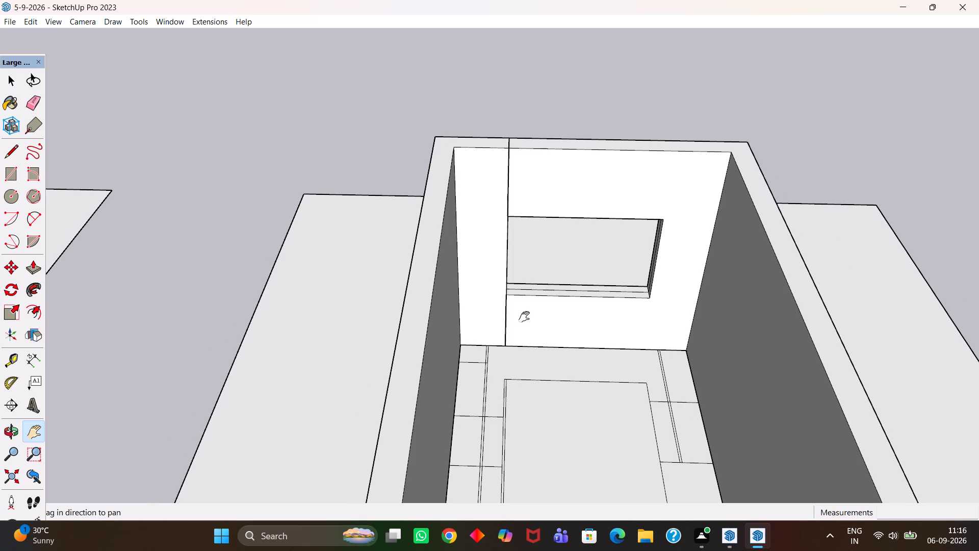
pyautogui.scroll(-1, 524, 317)
pyautogui.scroll(3, 524, 317)
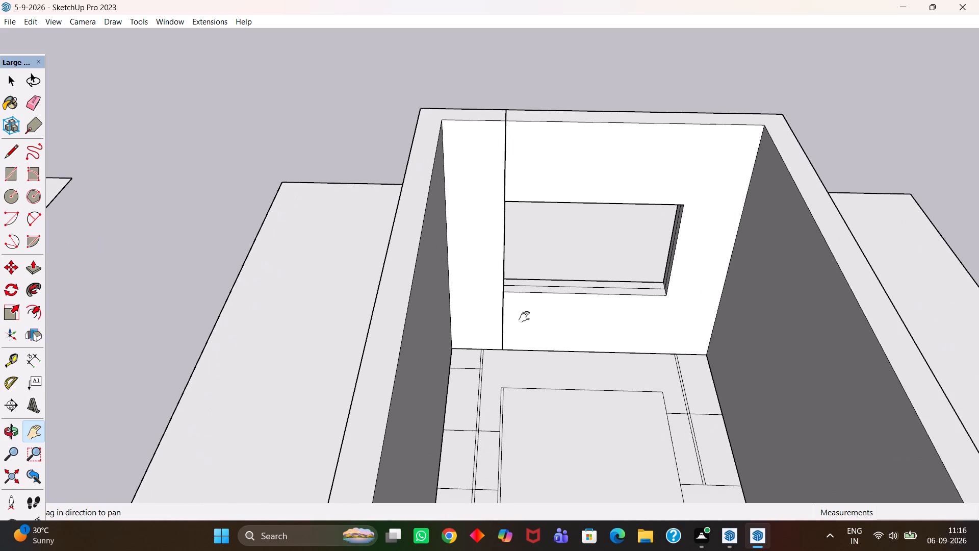
pyautogui.scroll(-1, 524, 317)
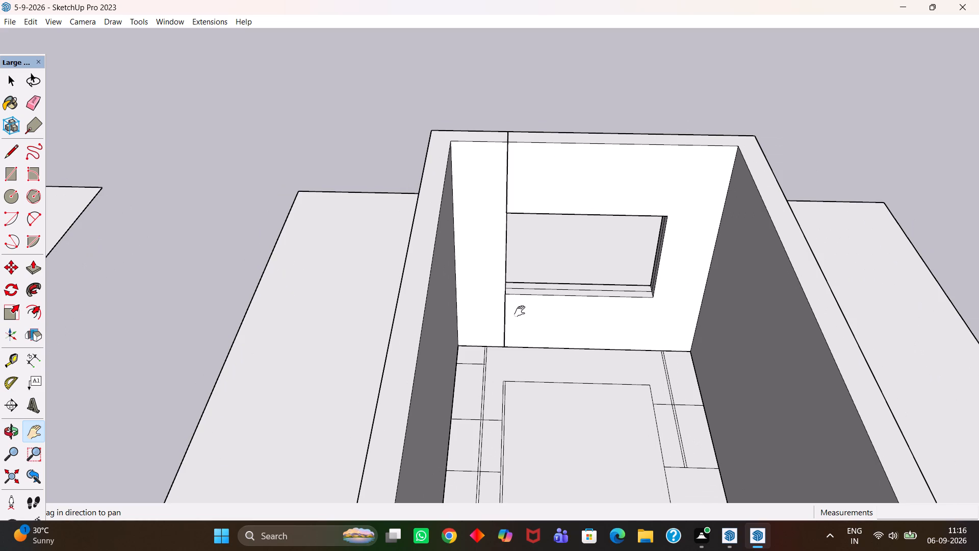
pyautogui.scroll(-2, 522, 317)
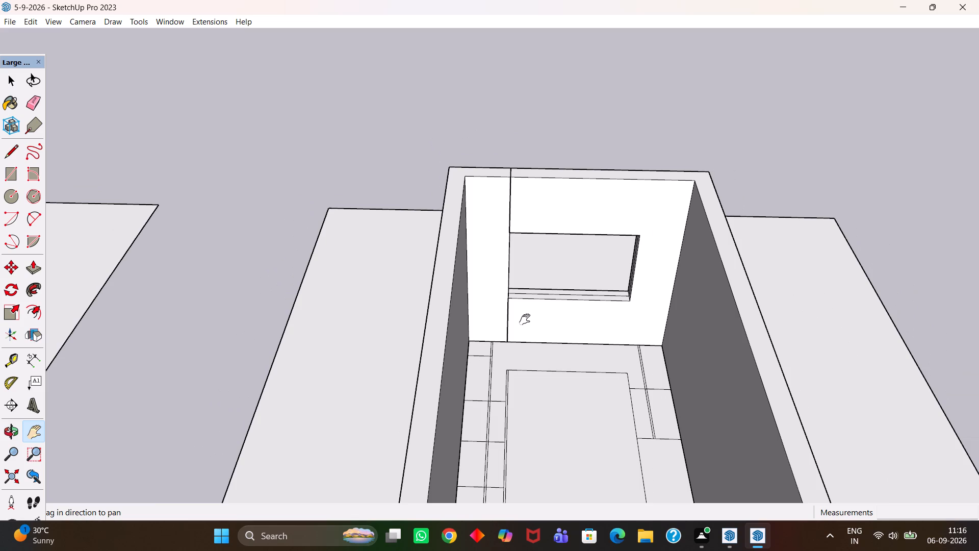
pyautogui.scroll(-1, 525, 319)
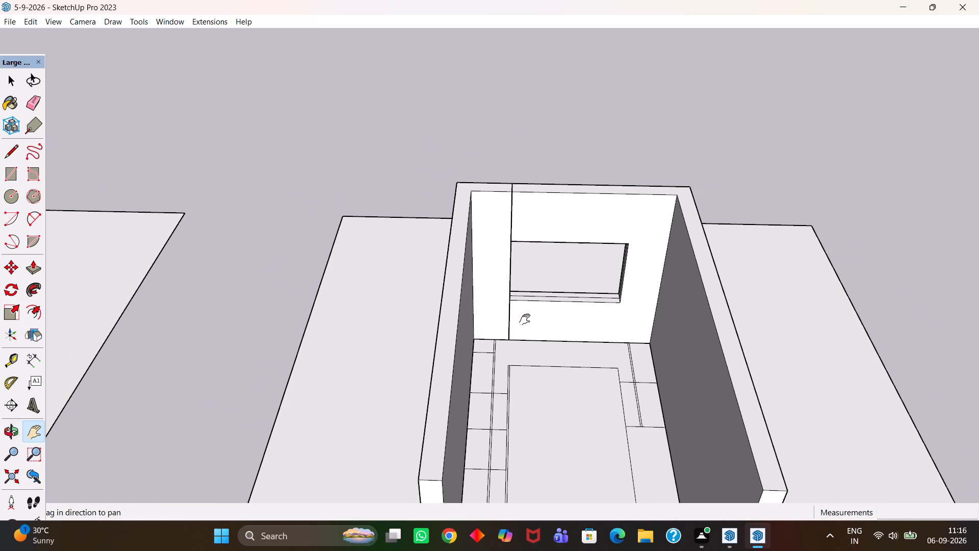
pyautogui.scroll(-4, 525, 319)
pyautogui.scroll(4, 526, 331)
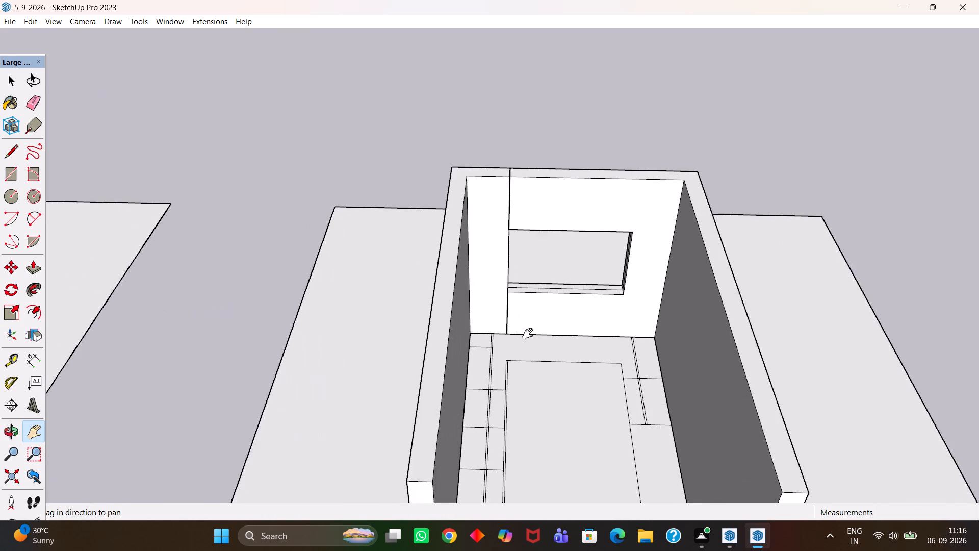
# Erase the closely spaced pair of parallel lines crossing the two small floor bays in the window-end corner.
pyautogui.moveTo(532, 351); pyautogui.dragTo(707, 427, button='middle')
pyautogui.scroll(1, 693, 391)
pyautogui.moveTo(616, 319); pyautogui.dragTo(419, 380)
pyautogui.scroll(-1, 574, 419)
pyautogui.middleClick(634, 418)
pyautogui.scroll(3, 634, 417)
pyautogui.moveTo(409, 371); pyautogui.dragTo(598, 386, button='middle')
pyautogui.scroll(1, 605, 375)
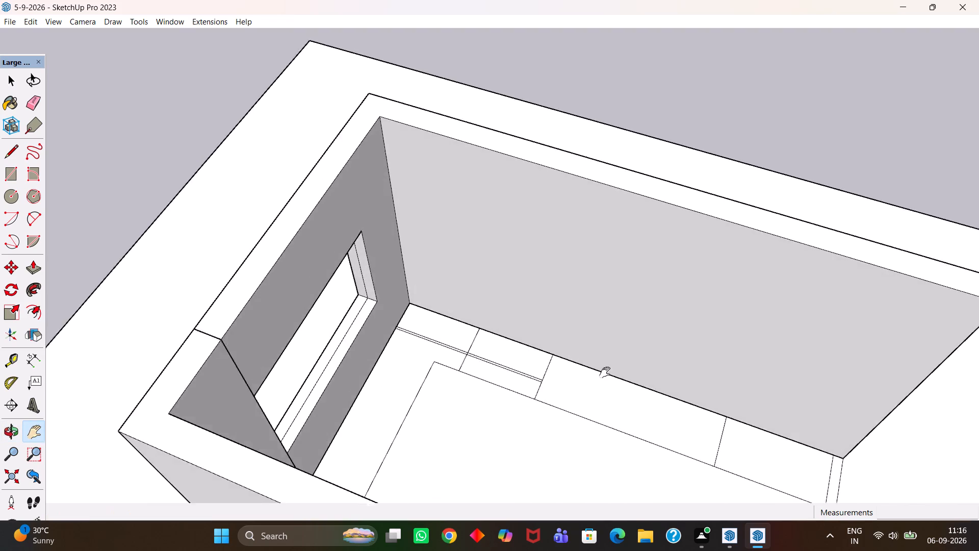
pyautogui.moveTo(573, 367); pyautogui.dragTo(334, 340)
pyautogui.moveTo(313, 362); pyautogui.dragTo(412, 372, button='middle')
pyautogui.scroll(1, 423, 370)
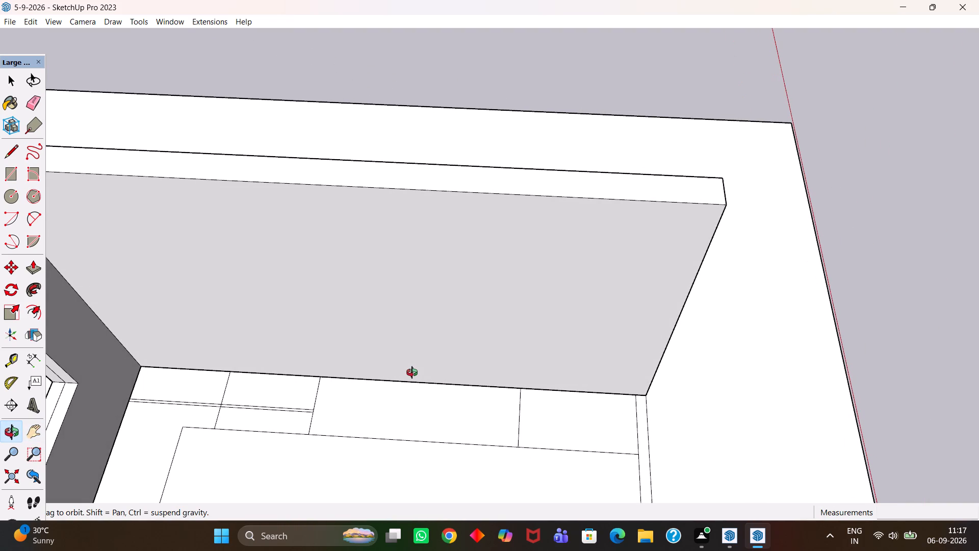
pyautogui.moveTo(412, 372); pyautogui.dragTo(421, 380, button='middle')
pyautogui.scroll(1, 421, 380)
pyautogui.moveTo(328, 416); pyautogui.dragTo(454, 365)
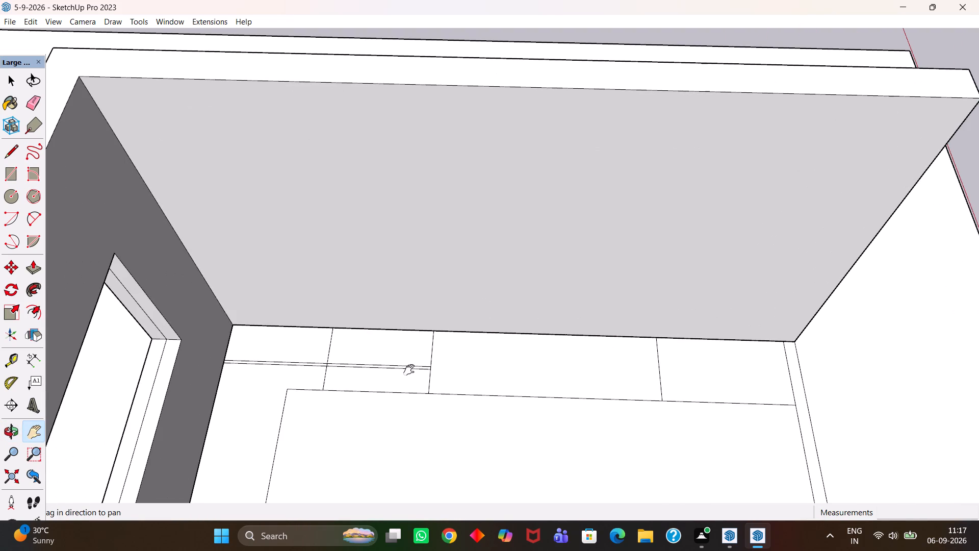
pyautogui.scroll(4, 356, 407)
pyautogui.scroll(2, 281, 386)
pyautogui.moveTo(268, 375); pyautogui.dragTo(377, 429)
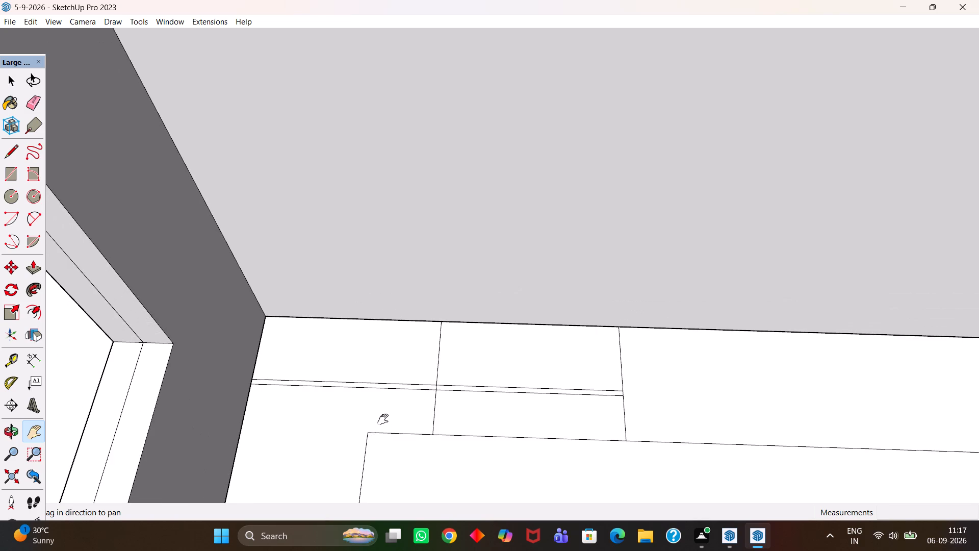
pyautogui.scroll(1, 380, 417)
pyautogui.moveTo(382, 420); pyautogui.dragTo(390, 428, button='middle')
pyautogui.press('e')
pyautogui.moveTo(365, 381); pyautogui.dragTo(363, 391)
pyautogui.moveTo(517, 378); pyautogui.dragTo(509, 393)
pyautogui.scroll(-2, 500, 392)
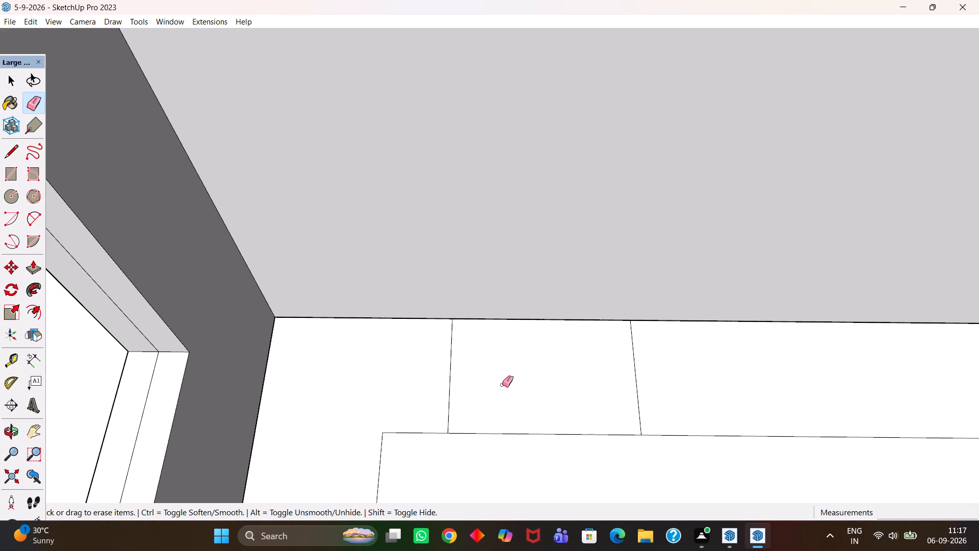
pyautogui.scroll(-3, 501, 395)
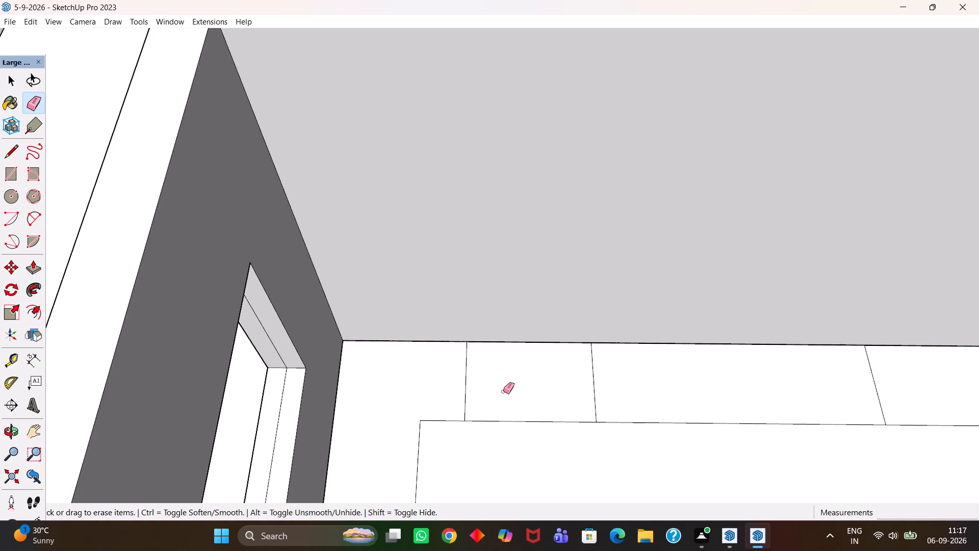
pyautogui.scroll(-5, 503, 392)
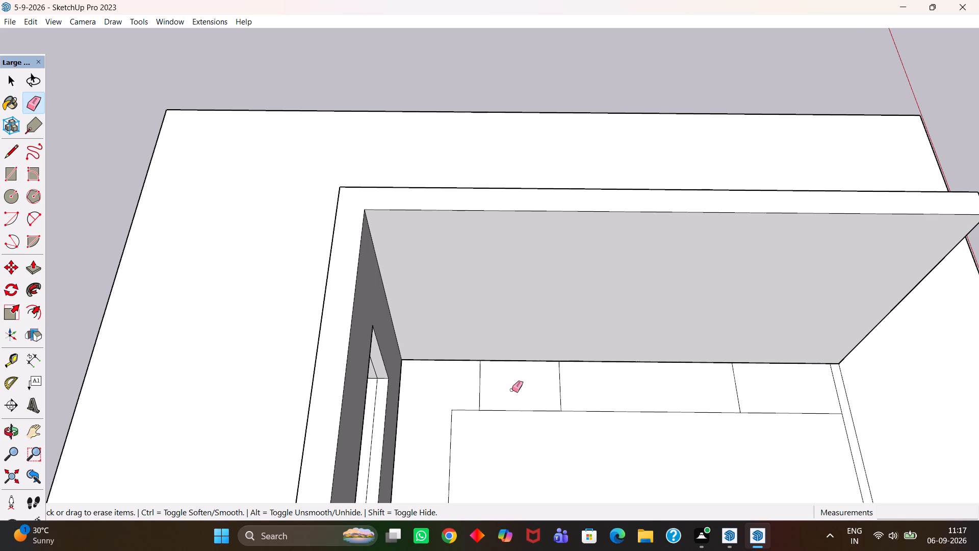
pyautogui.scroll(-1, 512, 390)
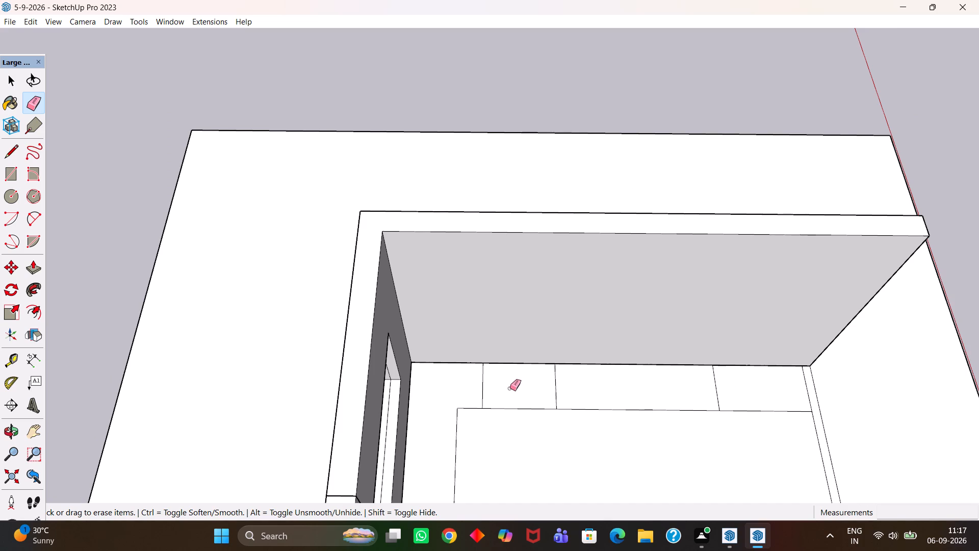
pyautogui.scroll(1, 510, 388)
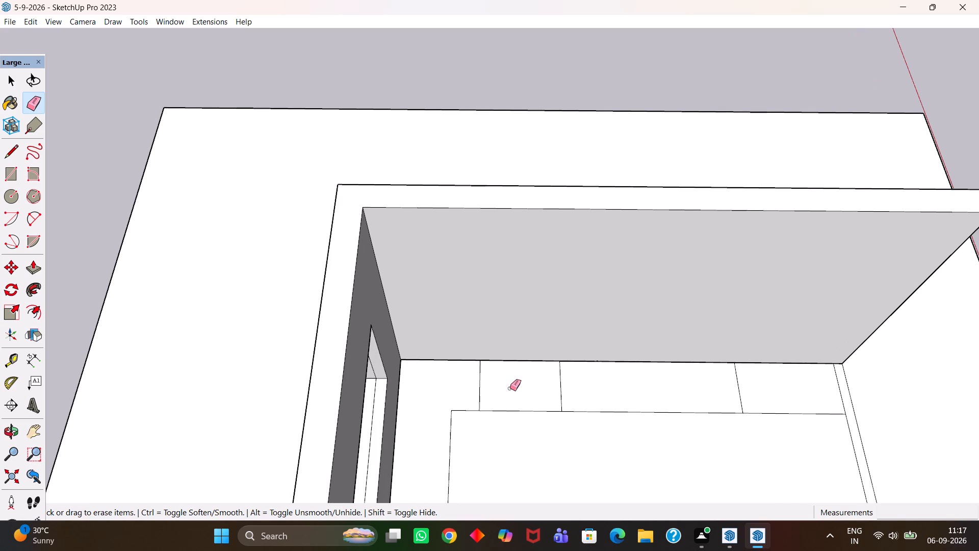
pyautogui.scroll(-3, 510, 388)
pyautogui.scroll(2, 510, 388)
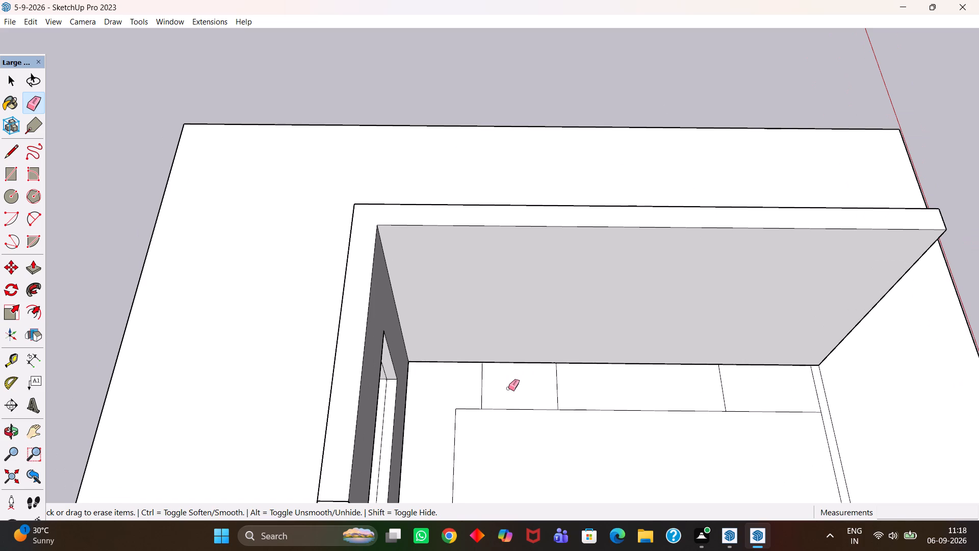
# Measure the length of the longest floor bay between its two cross lines along the same long wall.
pyautogui.press('h')
pyautogui.scroll(6, 507, 396)
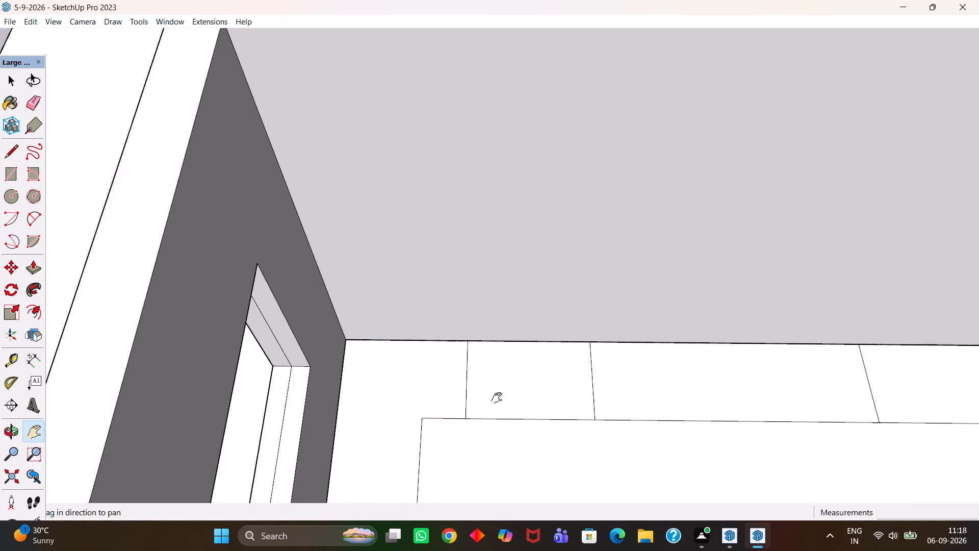
pyautogui.scroll(1, 497, 398)
pyautogui.press('h')
pyautogui.scroll(-9, 496, 393)
pyautogui.moveTo(654, 385); pyautogui.dragTo(557, 385)
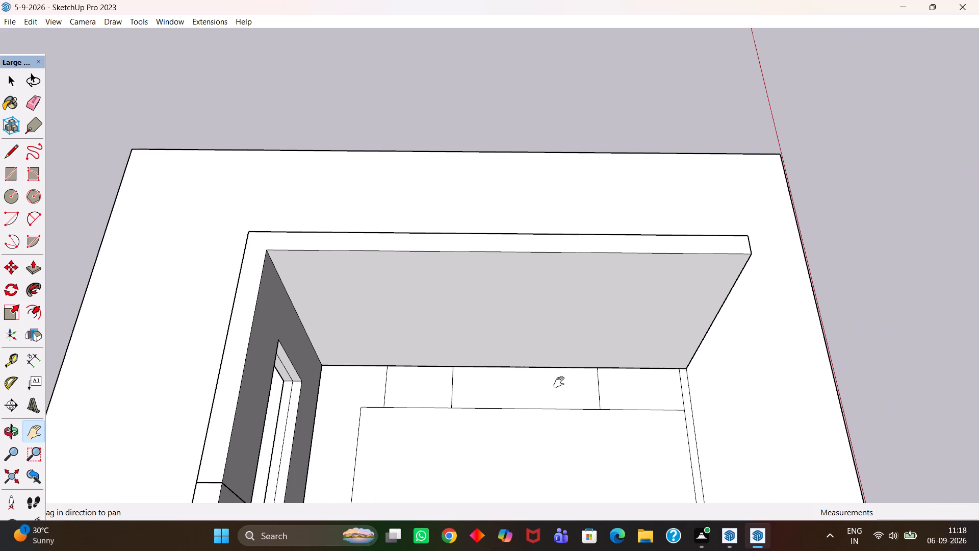
pyautogui.scroll(3, 559, 384)
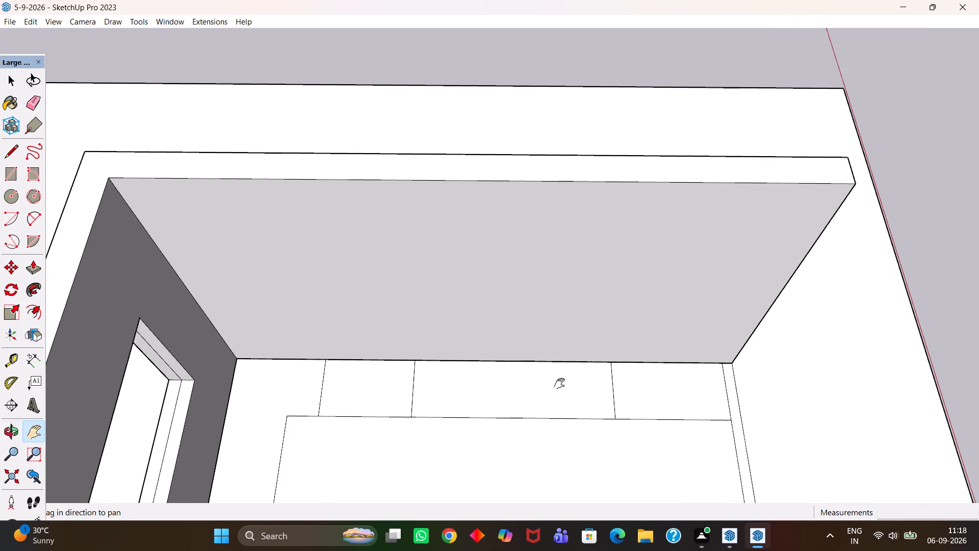
pyautogui.press('h')
pyautogui.scroll(3, 523, 387)
pyautogui.press('t')
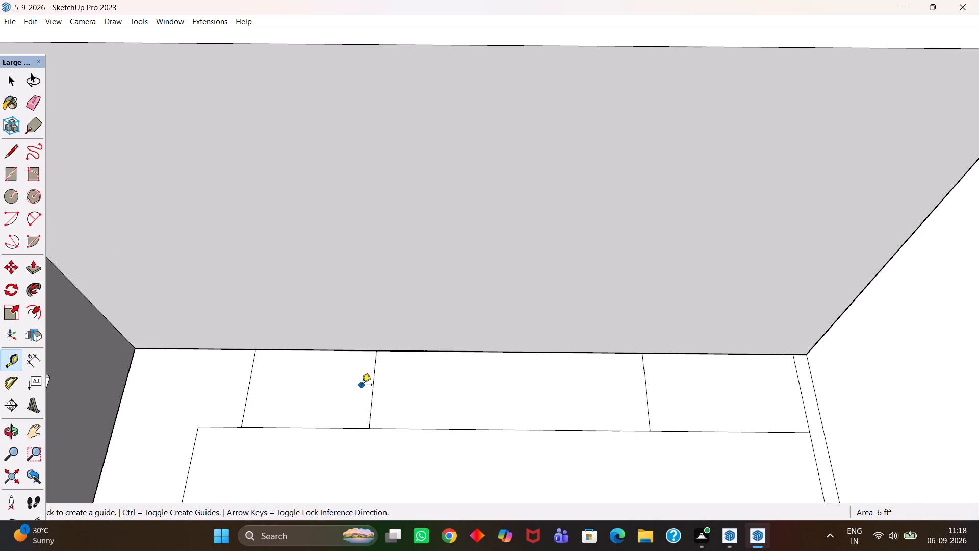
pyautogui.click(372, 391)
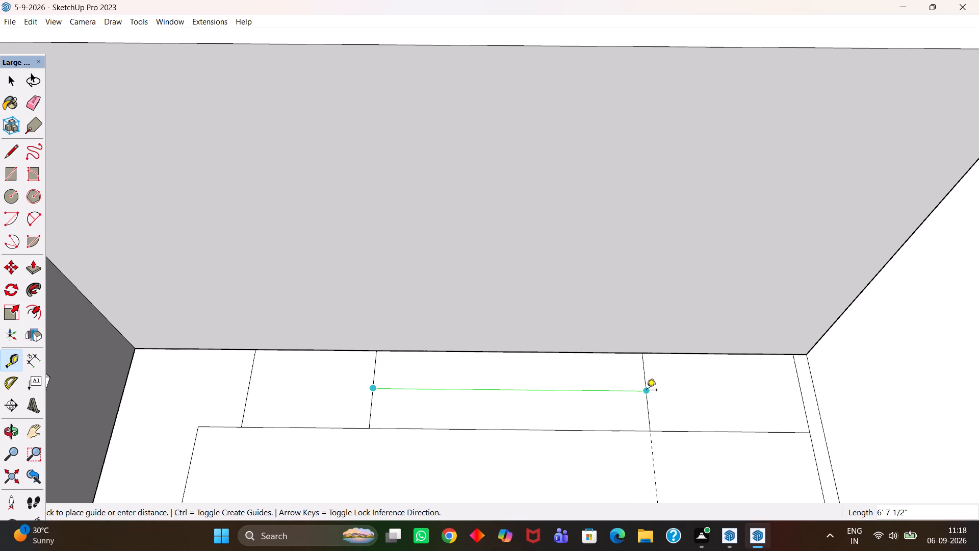
pyautogui.press('space')
# Divide the inner floor edge of the longest bay along the long wall into 3 equal segments.
pyautogui.click(558, 432)
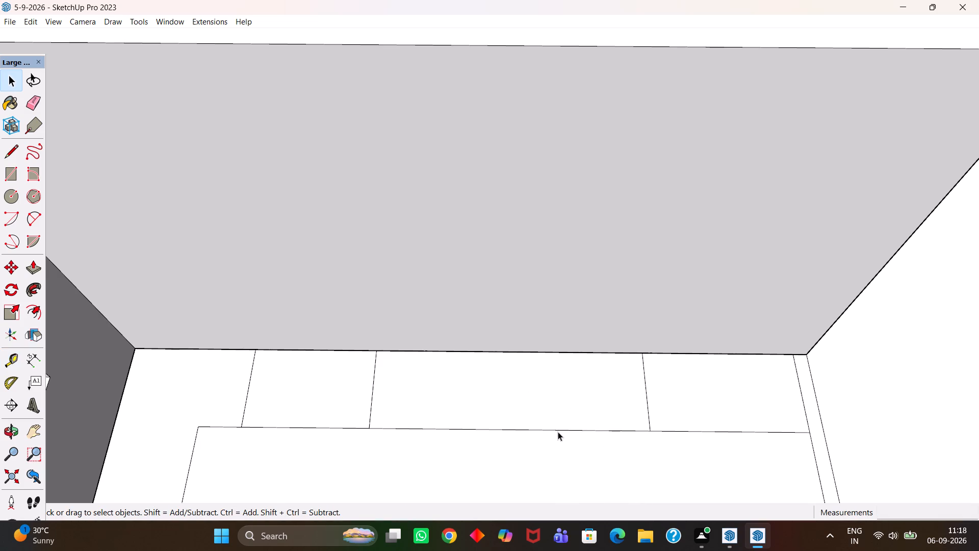
pyautogui.rightClick(557, 430)
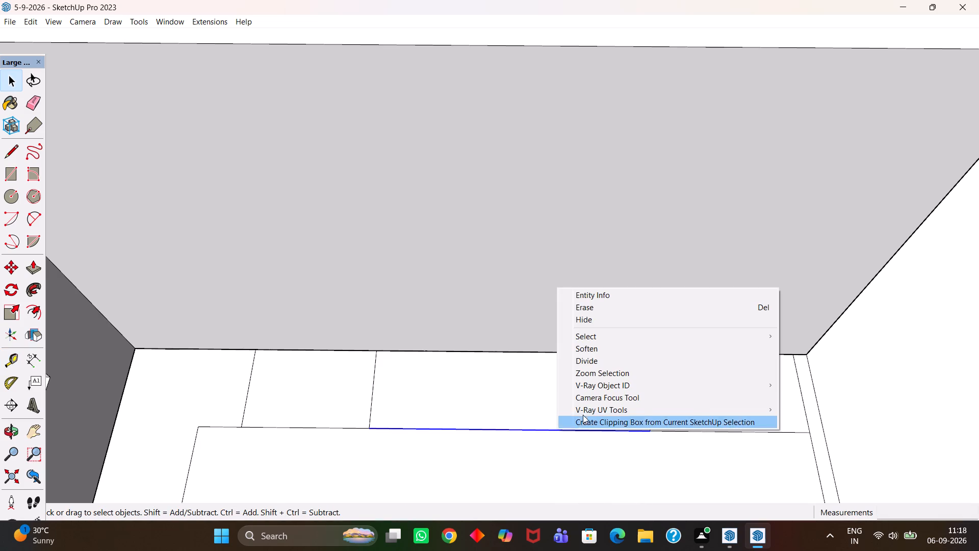
pyautogui.click(587, 362)
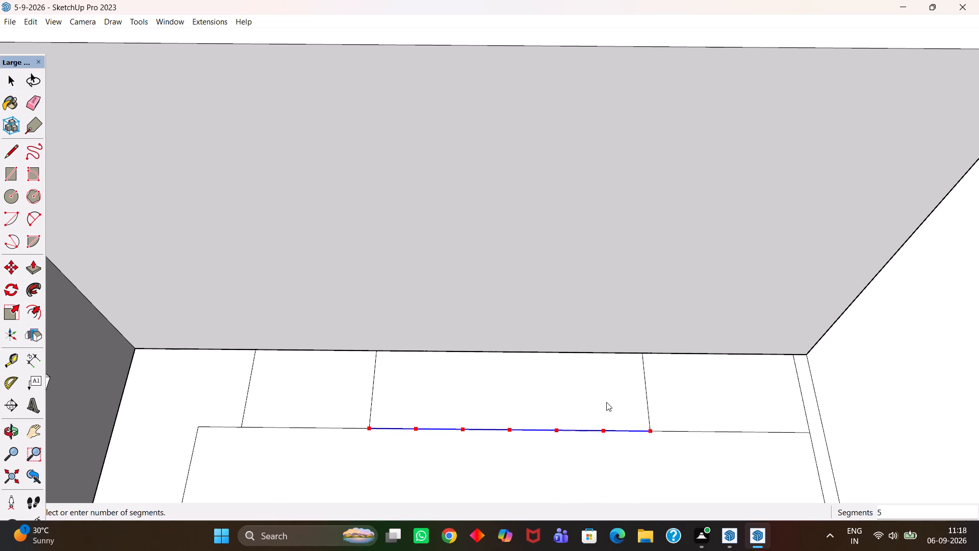
pyautogui.click(543, 430)
# Place two guides across the longest bay, parallel to its cross line, at the edge's two division points.
pyautogui.click(575, 430)
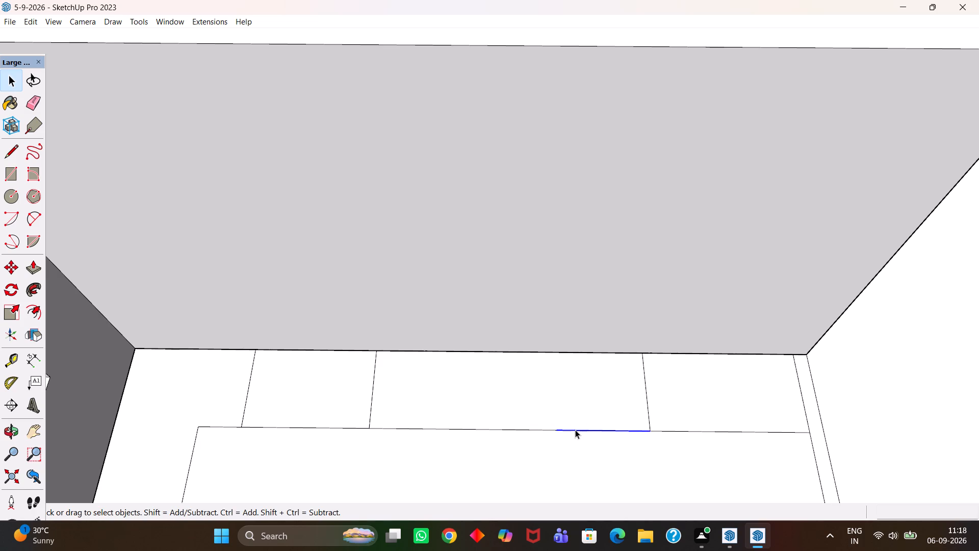
pyautogui.press('t')
pyautogui.click(647, 410)
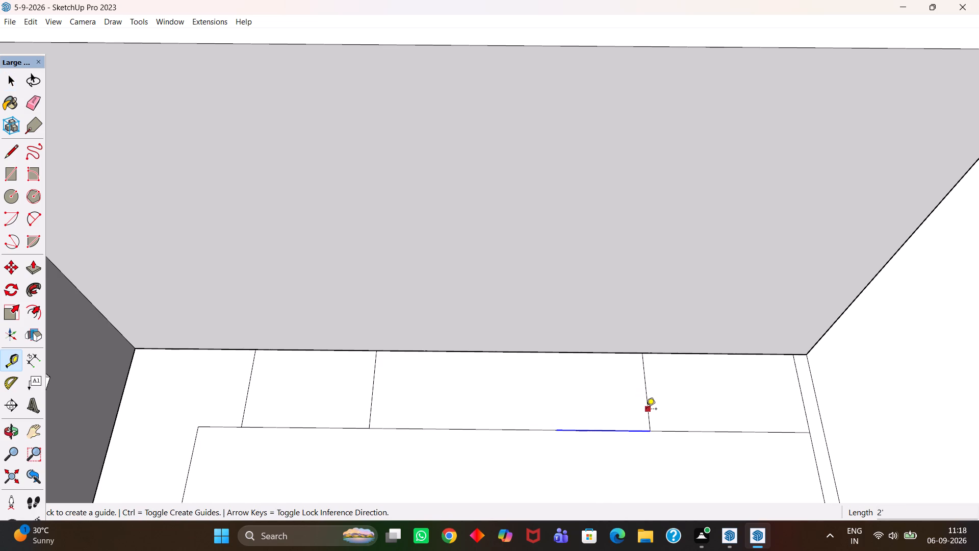
pyautogui.click(557, 430)
pyautogui.press('space')
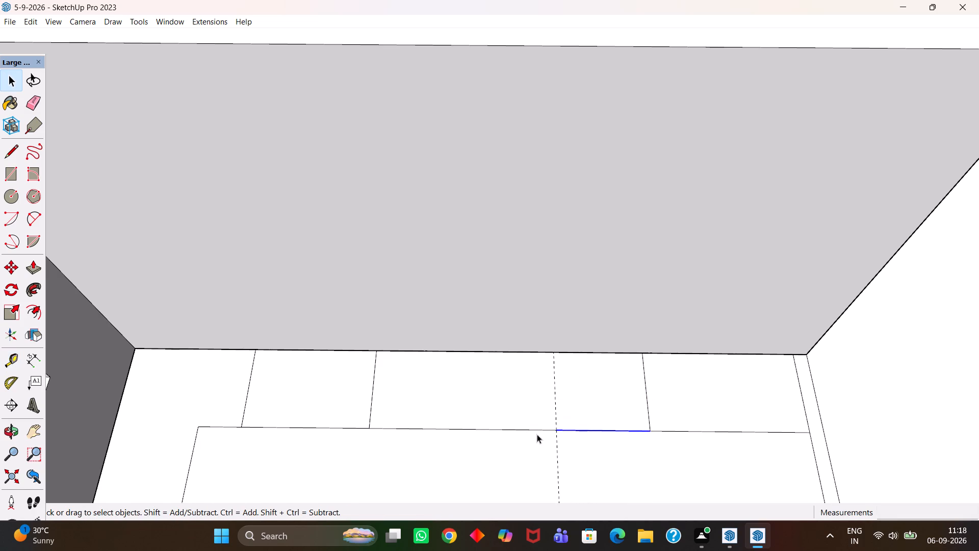
pyautogui.click(517, 429)
pyautogui.press('t')
pyautogui.click(556, 400)
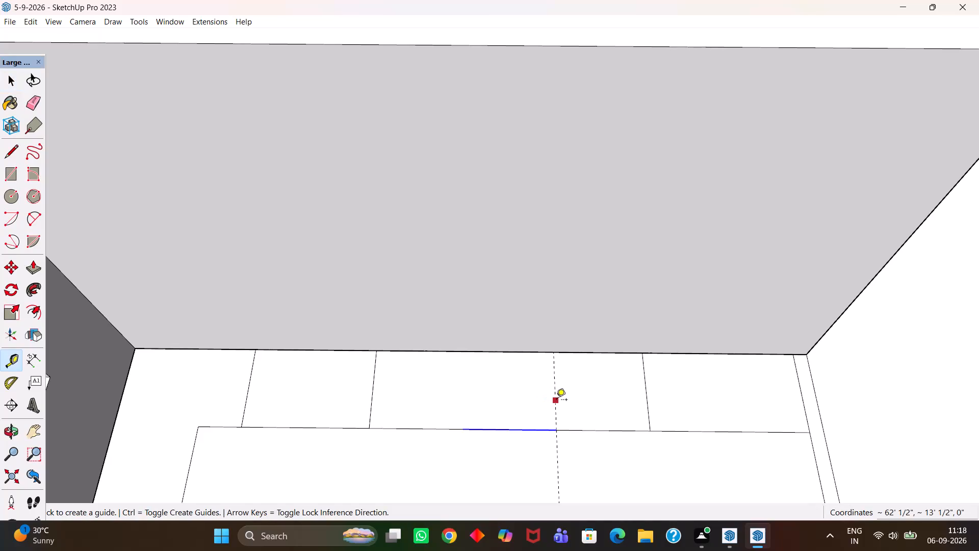
pyautogui.click(457, 431)
# Draw a rectangle of about 2' 2 1/2" by 2' between the two guides to split the longest bay into three.
pyautogui.press('r')
pyautogui.scroll(2, 460, 431)
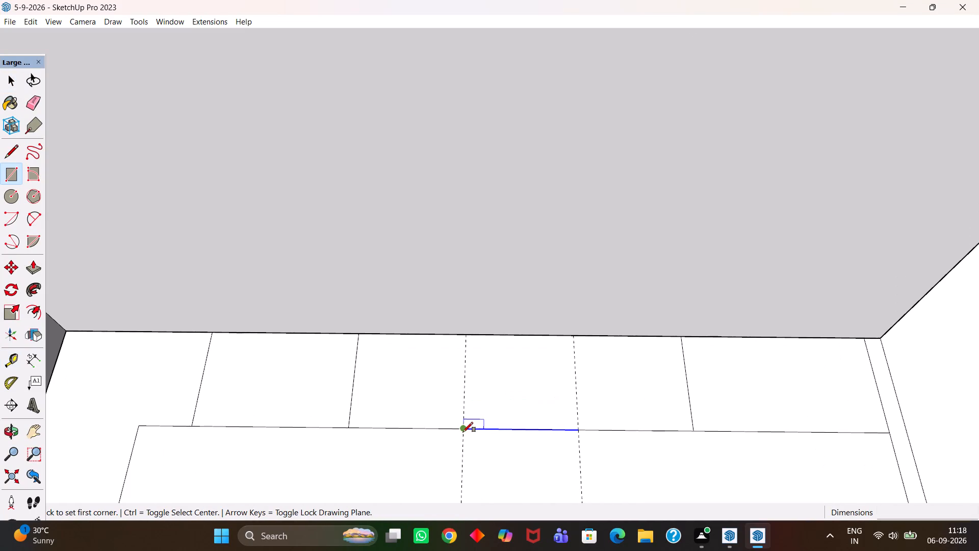
pyautogui.click(463, 432)
pyautogui.click(576, 337)
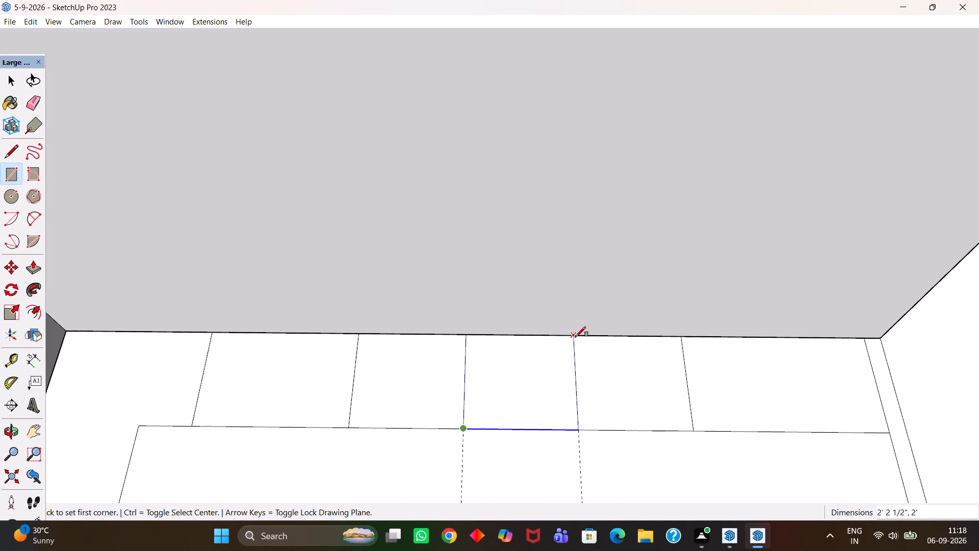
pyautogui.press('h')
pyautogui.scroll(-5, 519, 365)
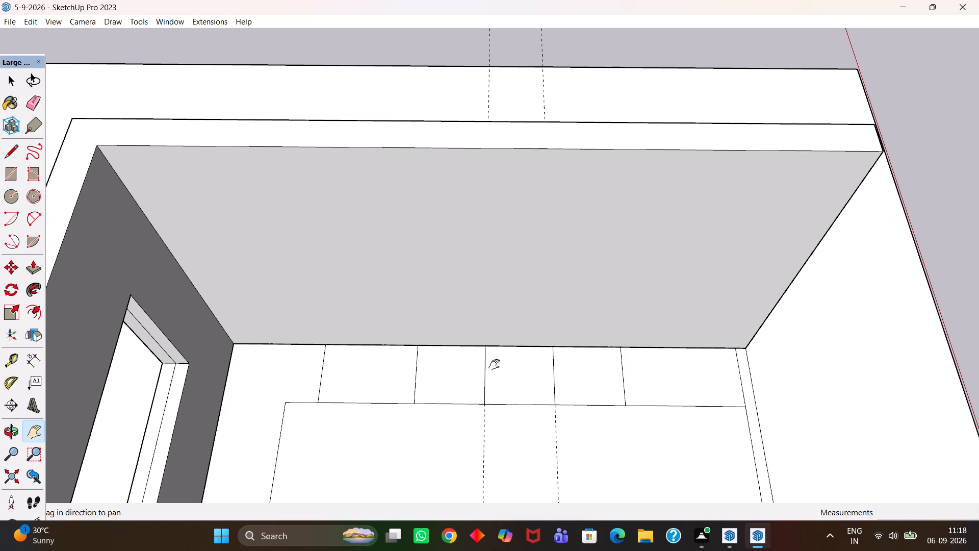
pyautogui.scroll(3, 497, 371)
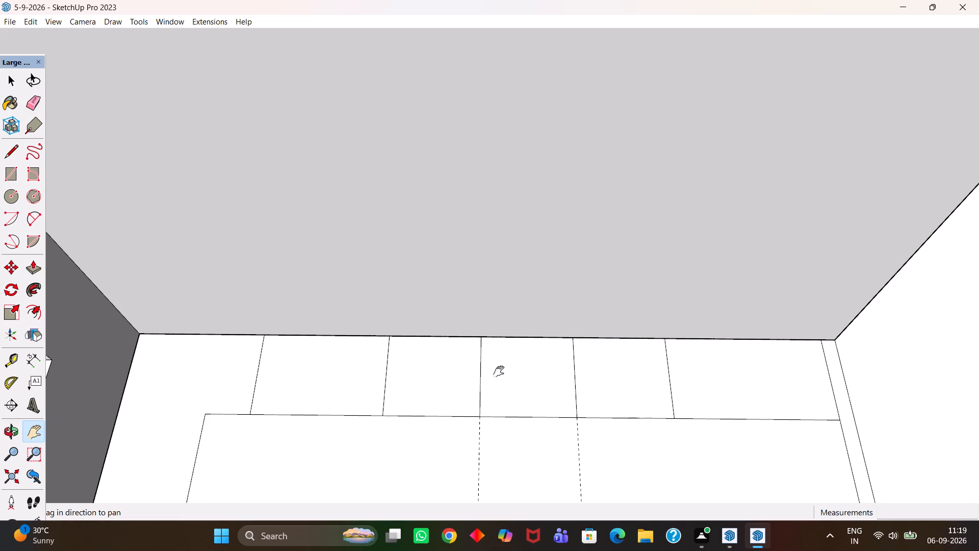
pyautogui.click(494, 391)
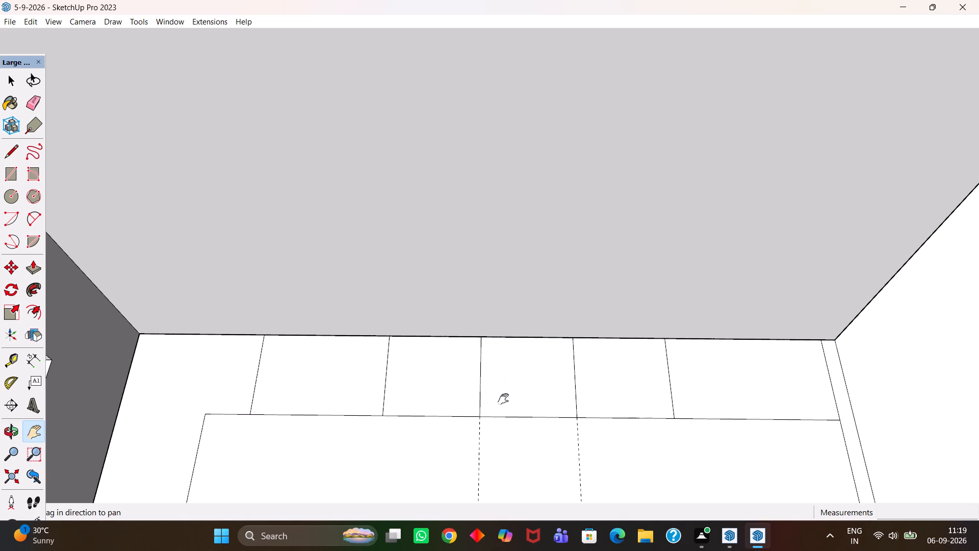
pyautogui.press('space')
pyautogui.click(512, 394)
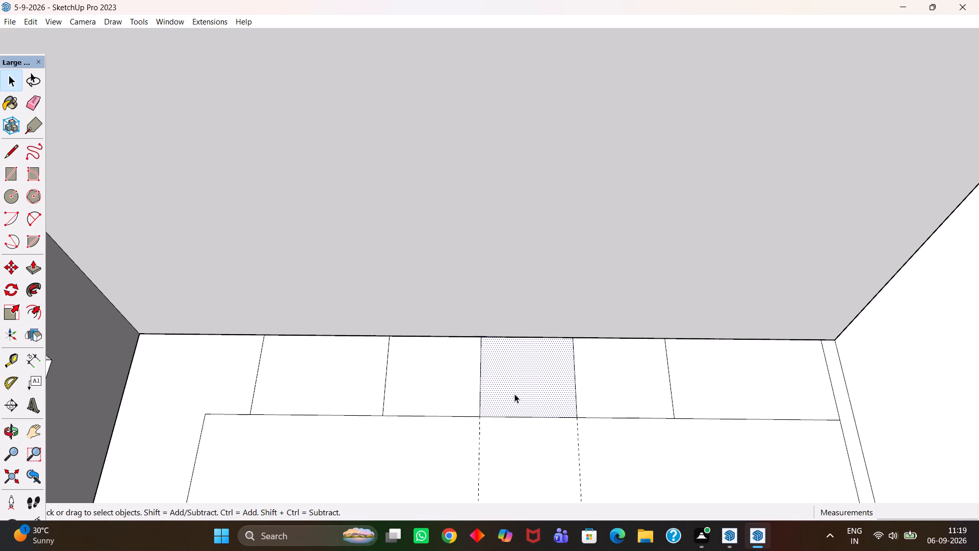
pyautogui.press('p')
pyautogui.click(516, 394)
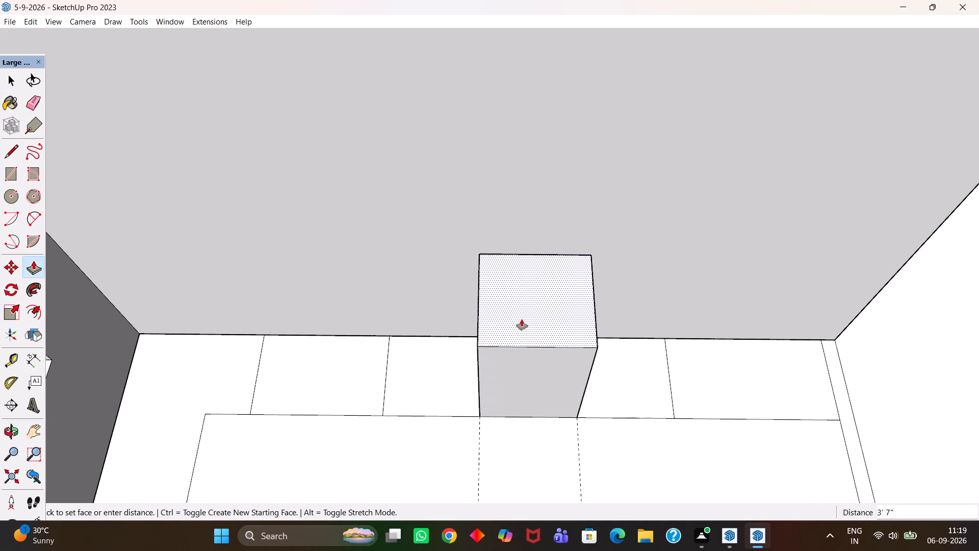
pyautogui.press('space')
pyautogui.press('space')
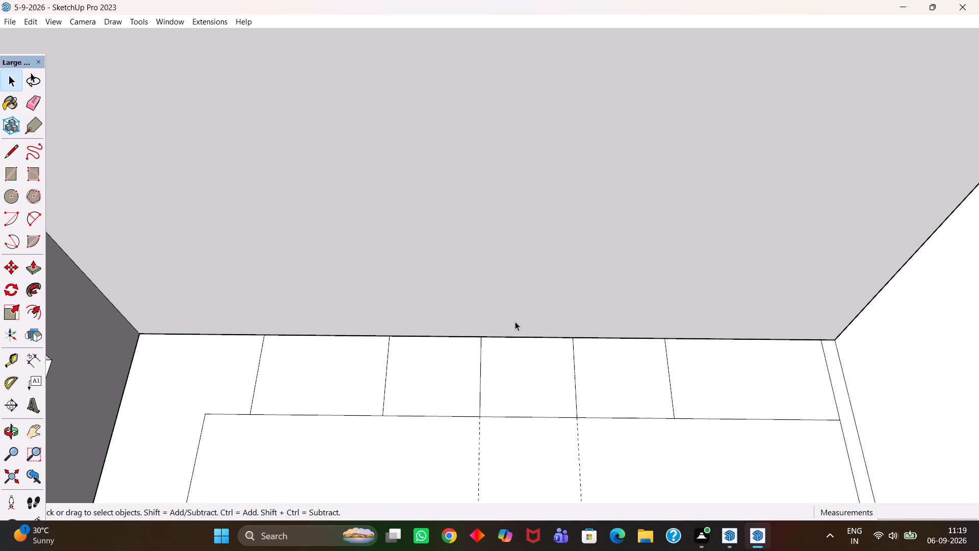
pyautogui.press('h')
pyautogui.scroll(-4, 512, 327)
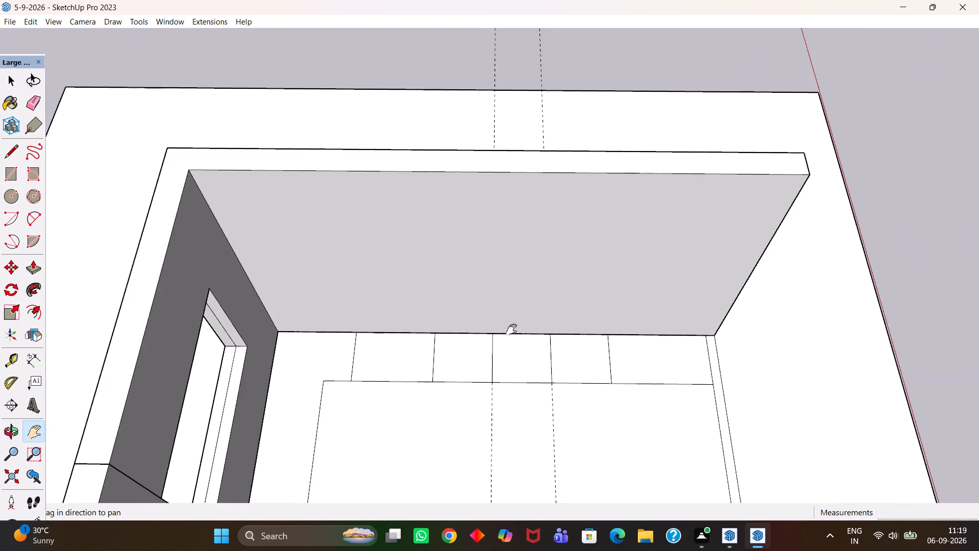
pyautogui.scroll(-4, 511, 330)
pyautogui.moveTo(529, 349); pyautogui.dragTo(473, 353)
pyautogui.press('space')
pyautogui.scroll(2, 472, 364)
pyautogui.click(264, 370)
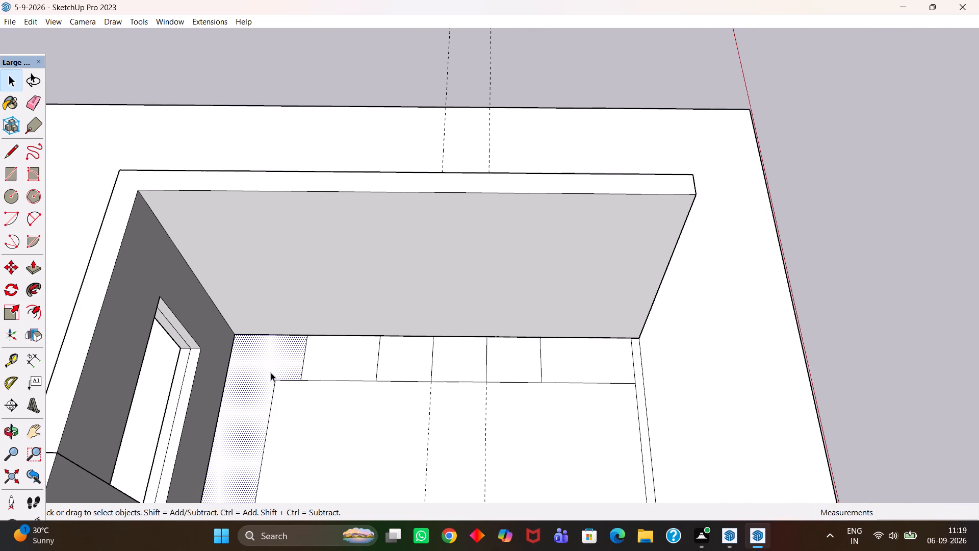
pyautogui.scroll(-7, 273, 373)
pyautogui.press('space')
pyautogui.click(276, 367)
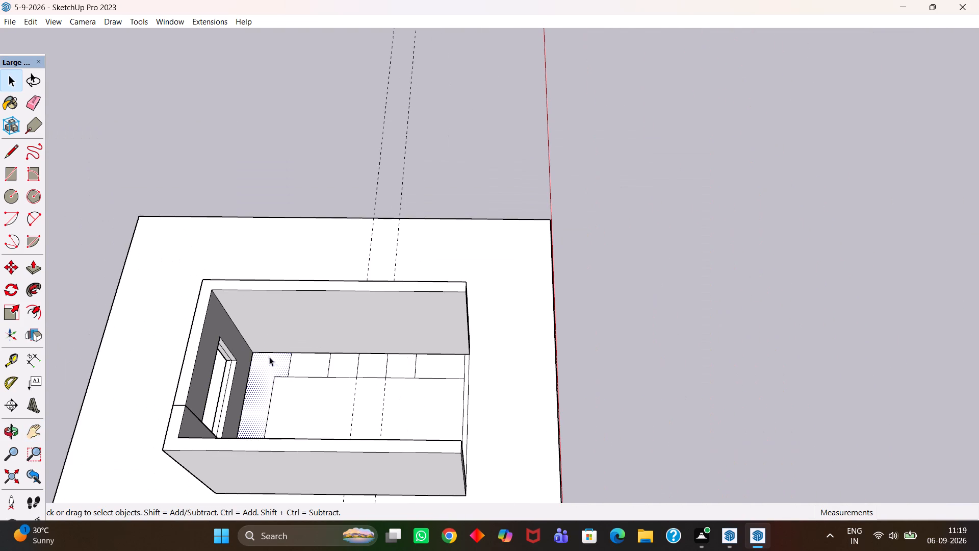
# Copy the three equal bay faces about 18' 4" away, onto the empty area beyond the room's open end.
pyautogui.moveTo(267, 362); pyautogui.dragTo(276, 409, button='middle')
pyautogui.scroll(2, 263, 399)
pyautogui.scroll(3, 382, 372)
pyautogui.press('space')
pyautogui.click(406, 349)
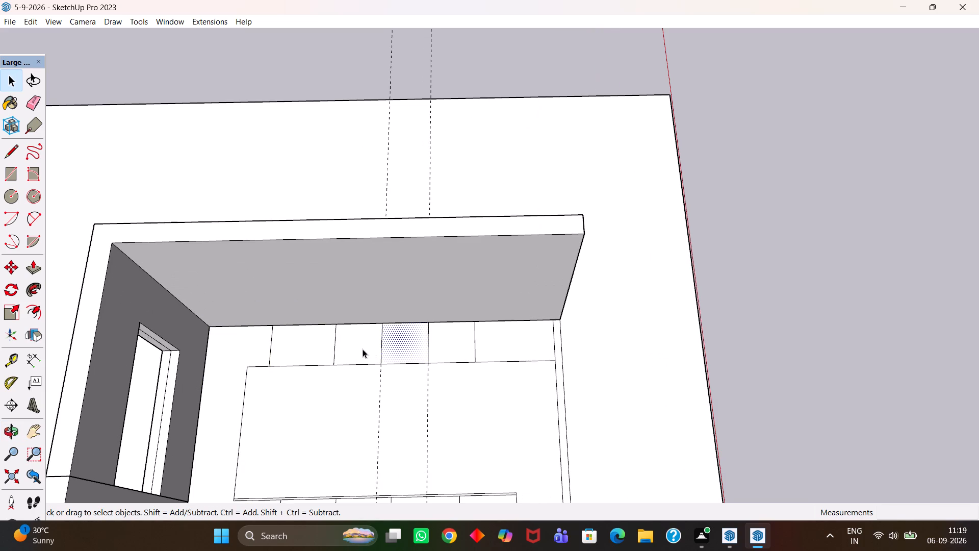
pyautogui.keyDown('ctrl'); pyautogui.click(363, 349); pyautogui.keyUp('ctrl')
pyautogui.keyDown('ctrl'); pyautogui.click(451, 349); pyautogui.keyUp('ctrl')
pyautogui.press('m')
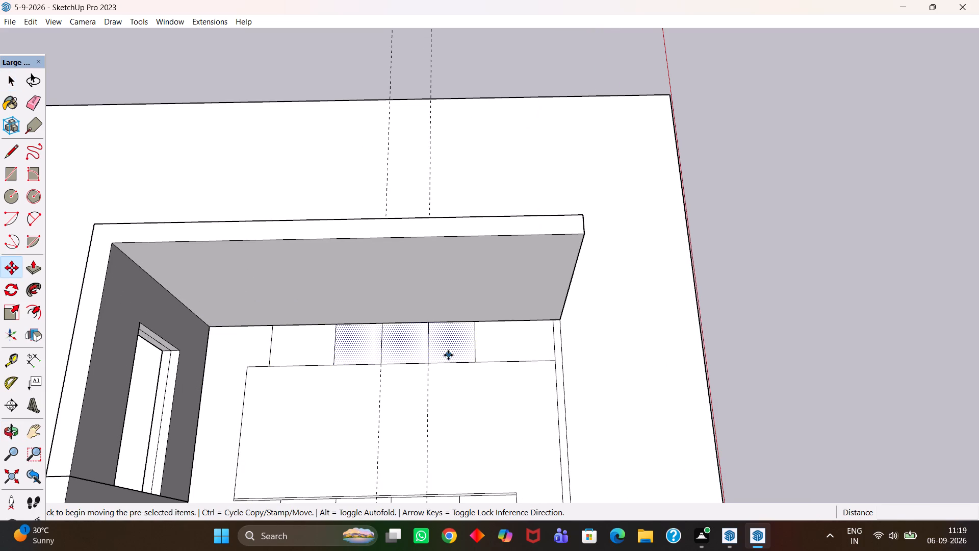
pyautogui.click(448, 355)
pyautogui.click(834, 334)
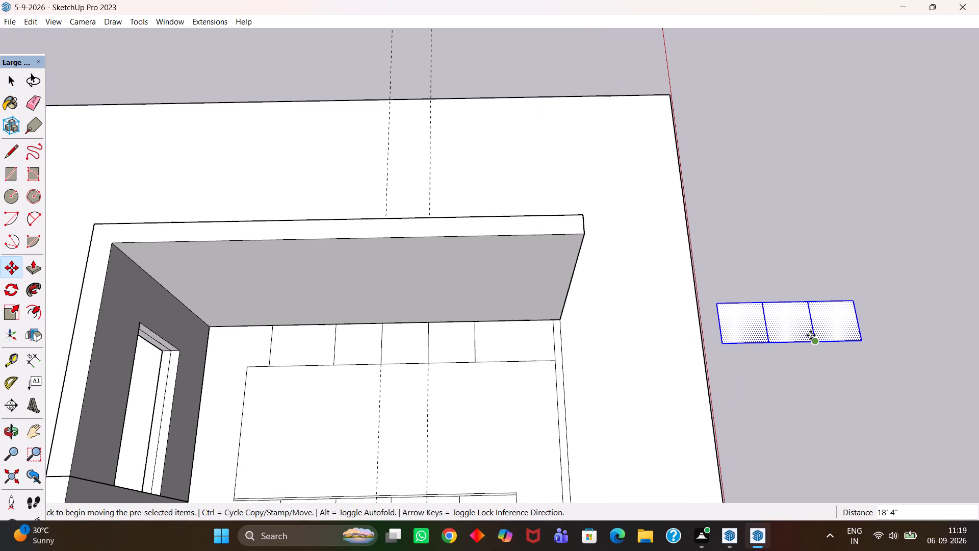
# Extrude each of the three copied bay faces upward by 4".
pyautogui.scroll(1, 811, 335)
pyautogui.press('p')
pyautogui.click(837, 333)
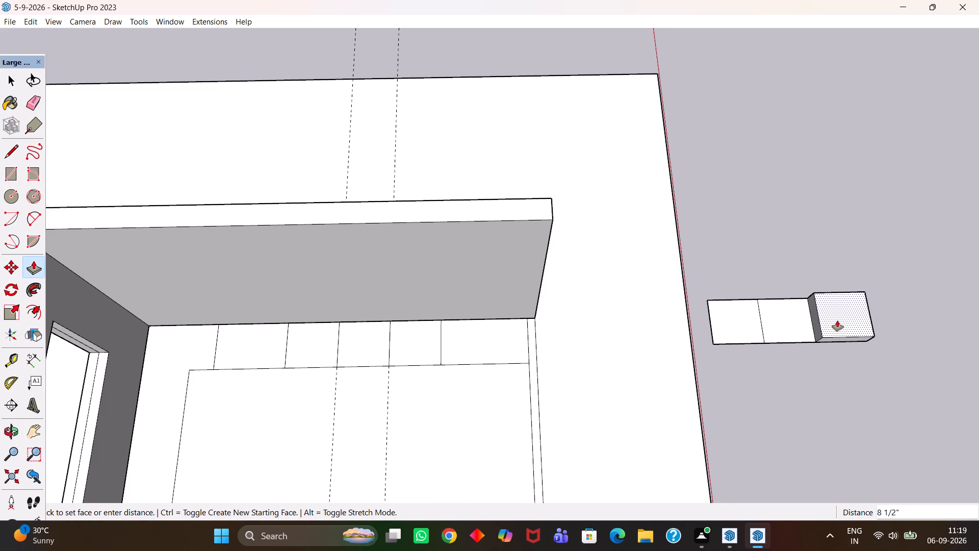
pyautogui.write('4"')
pyautogui.press('Return')
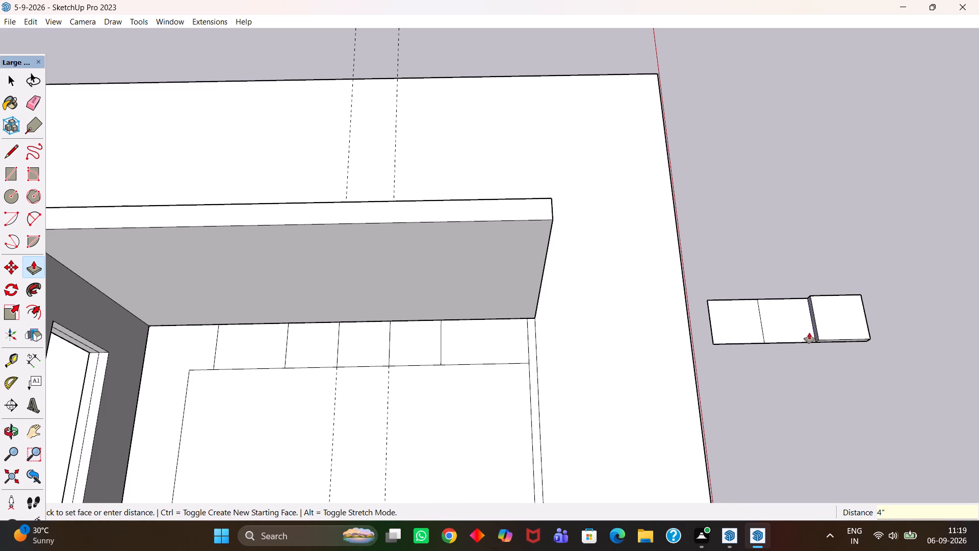
pyautogui.doubleClick(801, 327)
pyautogui.doubleClick(737, 334)
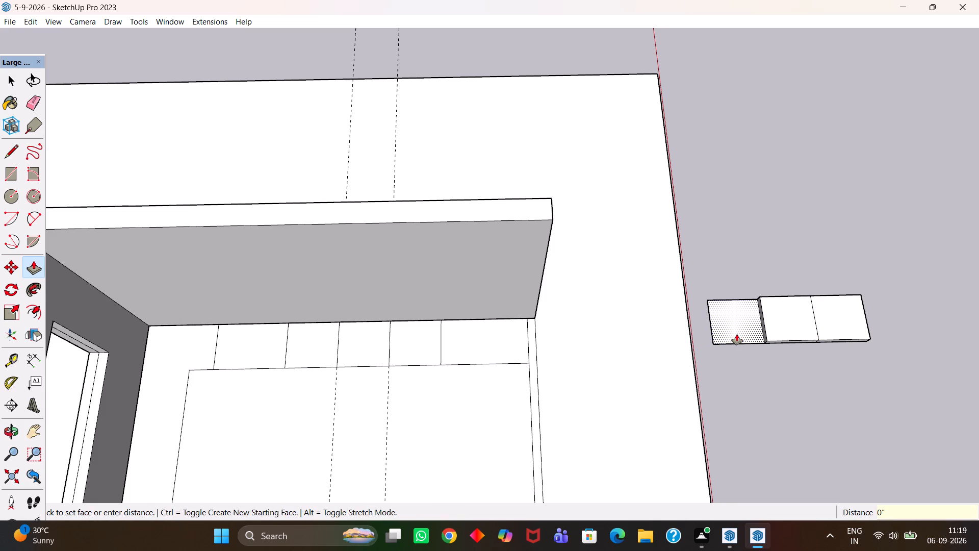
# Group the three extruded blocks outside the room.
pyautogui.press('space')
pyautogui.press('h')
pyautogui.scroll(2, 842, 324)
pyautogui.moveTo(816, 323); pyautogui.dragTo(660, 341)
pyautogui.press('space')
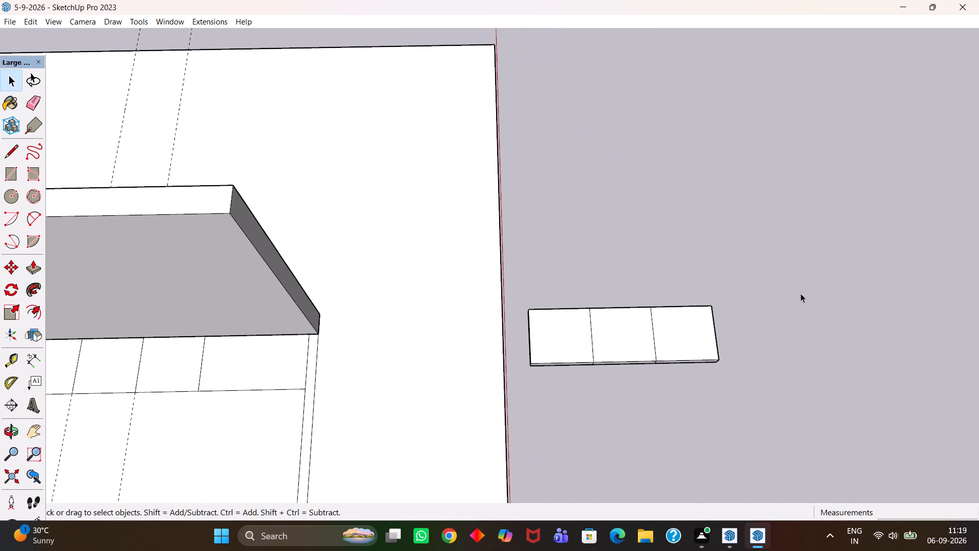
pyautogui.moveTo(802, 289); pyautogui.dragTo(525, 420)
pyautogui.rightClick(585, 357)
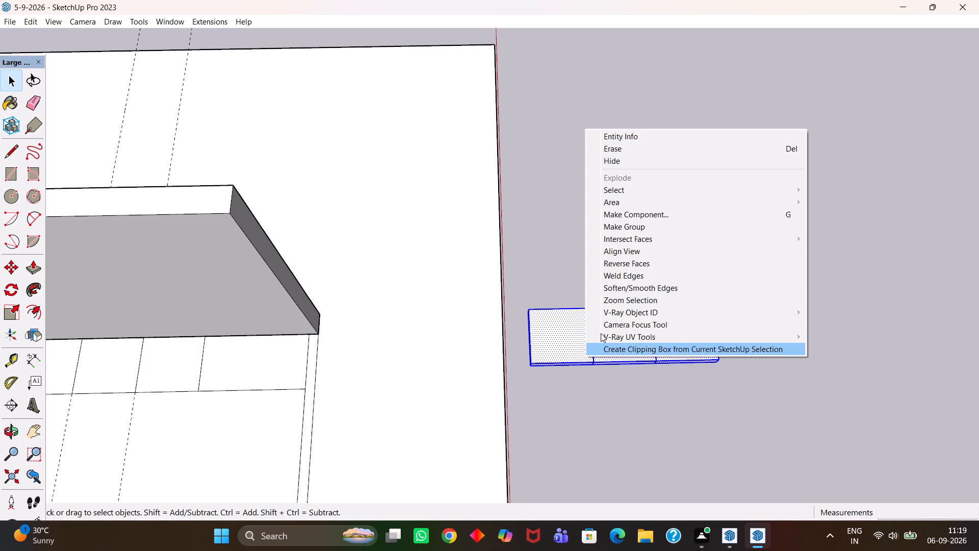
pyautogui.click(631, 231)
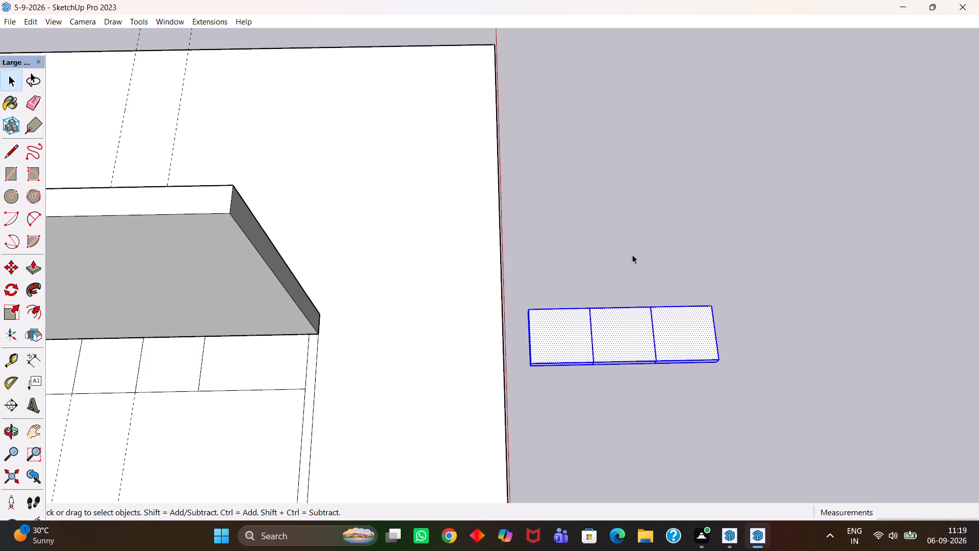
# Move the grouped blocks by their bottom front corner back onto the three matching floor bays along the long wall.
pyautogui.press('h')
pyautogui.scroll(-6, 624, 295)
pyautogui.moveTo(473, 306); pyautogui.dragTo(697, 294)
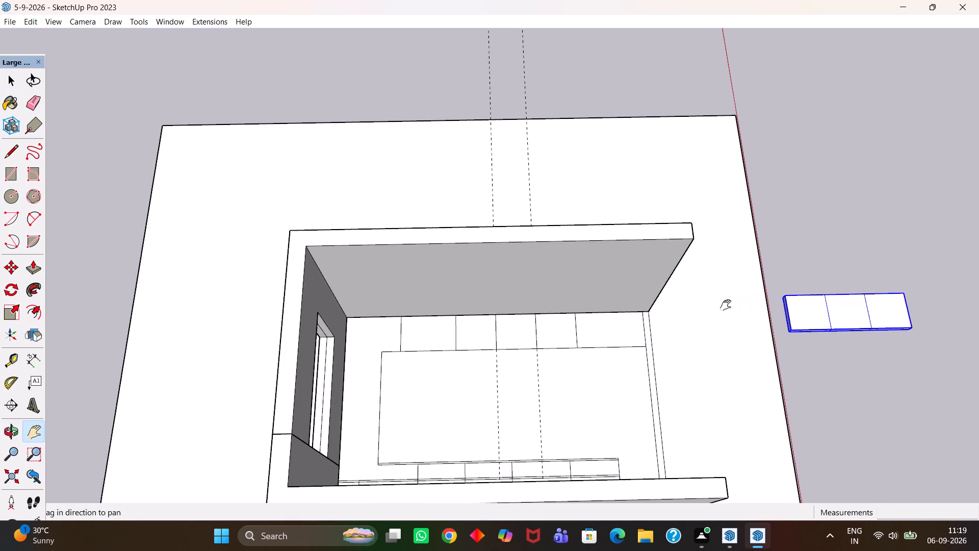
pyautogui.scroll(4, 729, 307)
pyautogui.moveTo(777, 334); pyautogui.dragTo(773, 311, button='middle')
pyautogui.scroll(2, 772, 321)
pyautogui.scroll(1, 855, 343)
pyautogui.press('m')
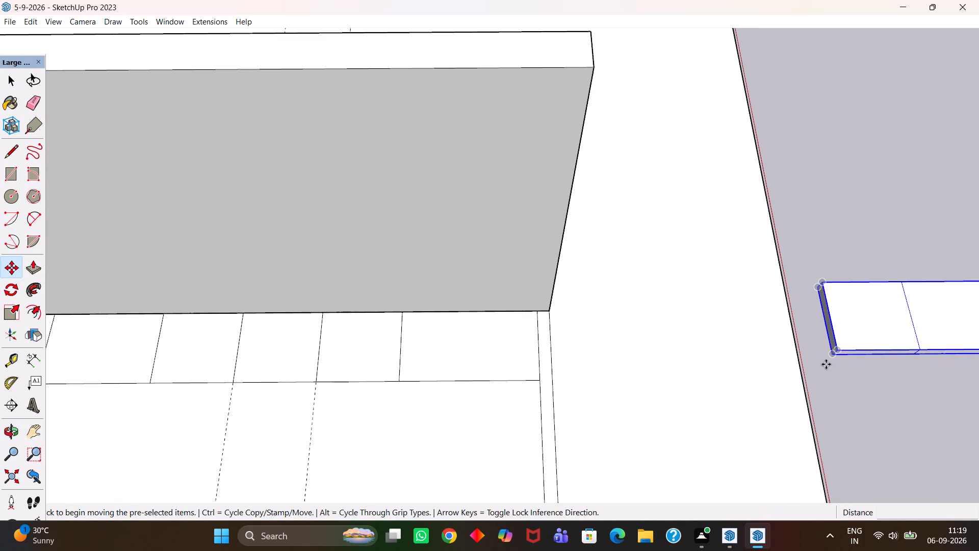
pyautogui.click(832, 357)
pyautogui.press('h')
pyautogui.moveTo(237, 397); pyautogui.dragTo(517, 379)
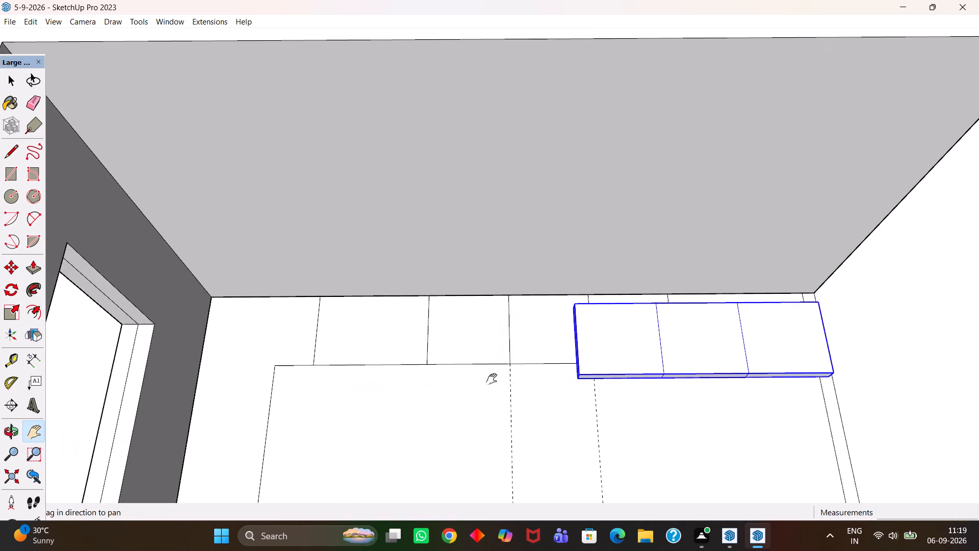
pyautogui.press('Escape')
pyautogui.scroll(3, 402, 377)
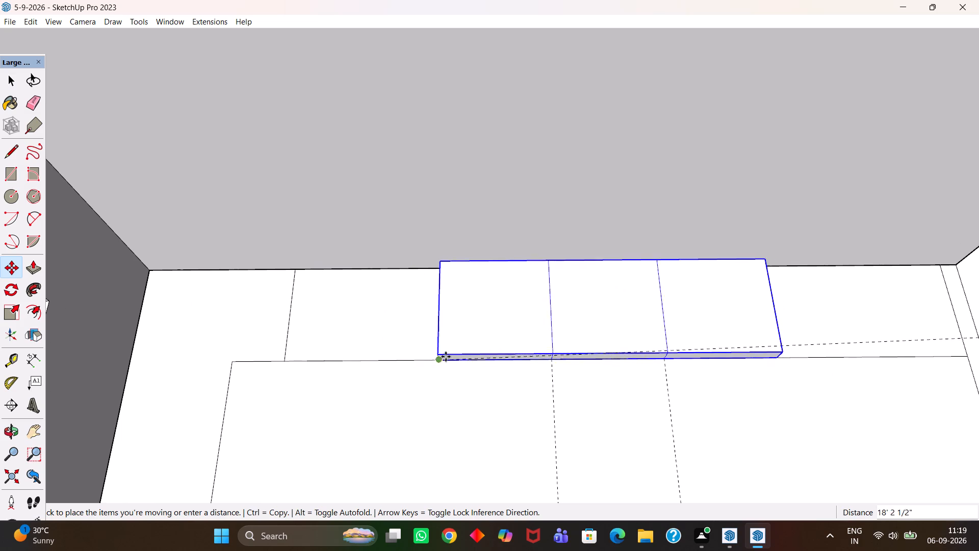
pyautogui.click(443, 361)
# Place a horizontal guide line on the long wall 6'6" above its floor edge, behind the grouped blocks.
pyautogui.scroll(4, 440, 364)
pyautogui.moveTo(427, 368); pyautogui.dragTo(579, 286, button='middle')
pyautogui.scroll(1, 552, 305)
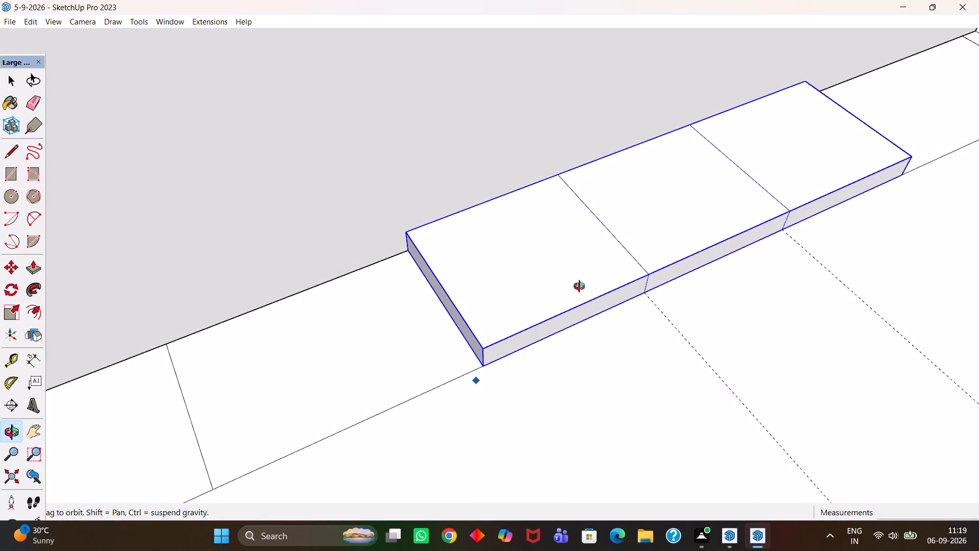
pyautogui.moveTo(579, 286); pyautogui.dragTo(496, 286, button='middle')
pyautogui.scroll(-8, 493, 288)
pyautogui.press('h')
pyautogui.moveTo(632, 280); pyautogui.dragTo(420, 329)
pyautogui.moveTo(491, 316); pyautogui.dragTo(443, 322, button='middle')
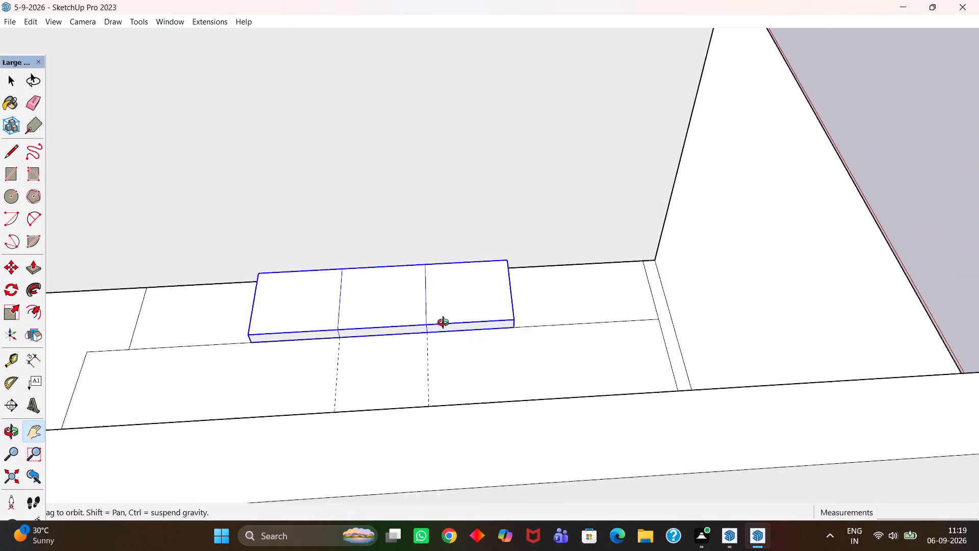
pyautogui.moveTo(443, 322); pyautogui.dragTo(428, 310, button='middle')
pyautogui.moveTo(421, 279); pyautogui.dragTo(428, 371)
pyautogui.moveTo(434, 360); pyautogui.dragTo(450, 359, button='middle')
pyautogui.scroll(2, 450, 359)
pyautogui.press('t')
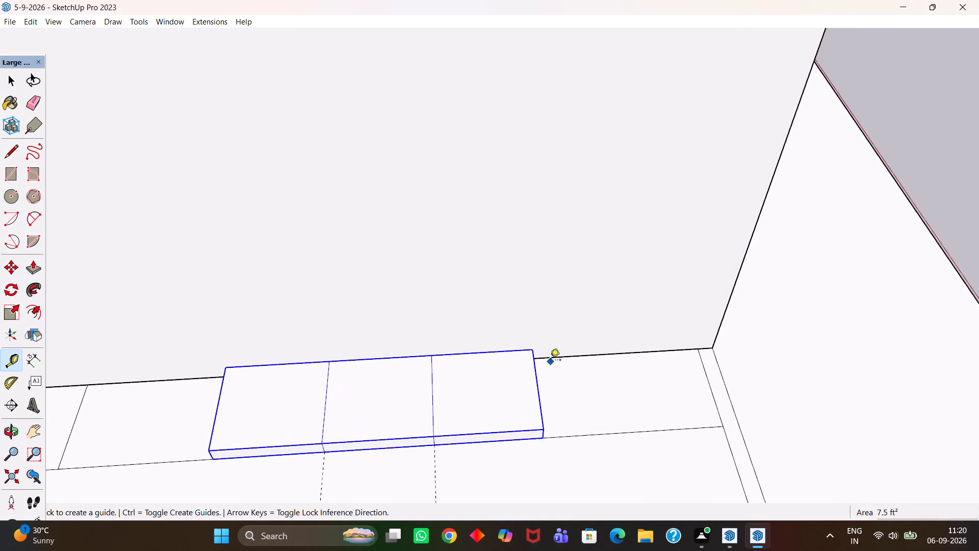
pyautogui.click(550, 356)
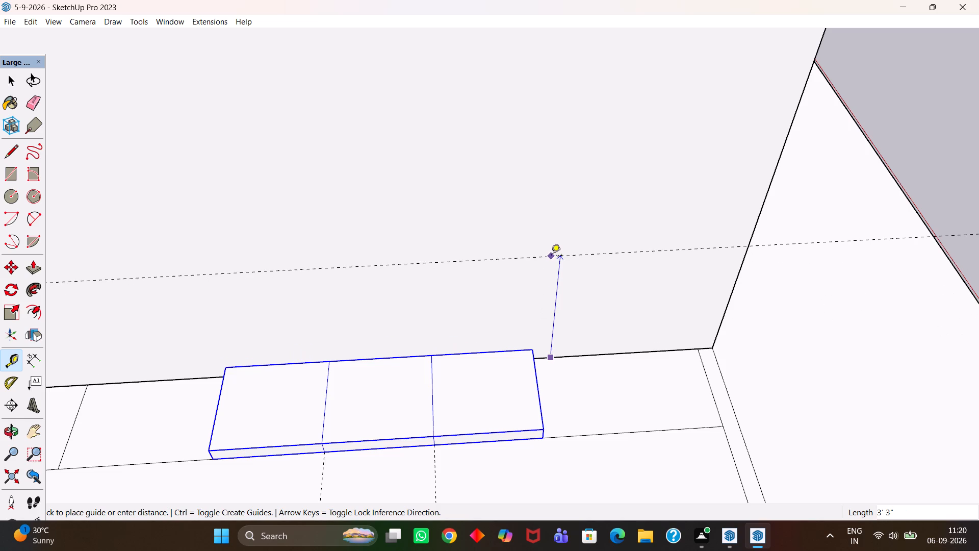
pyautogui.write('6\'6"')
pyautogui.press('Return')
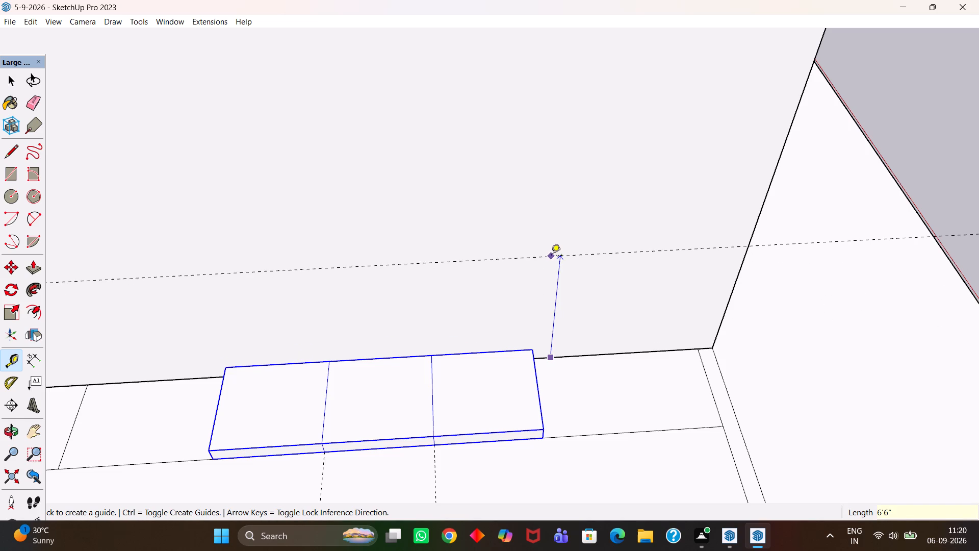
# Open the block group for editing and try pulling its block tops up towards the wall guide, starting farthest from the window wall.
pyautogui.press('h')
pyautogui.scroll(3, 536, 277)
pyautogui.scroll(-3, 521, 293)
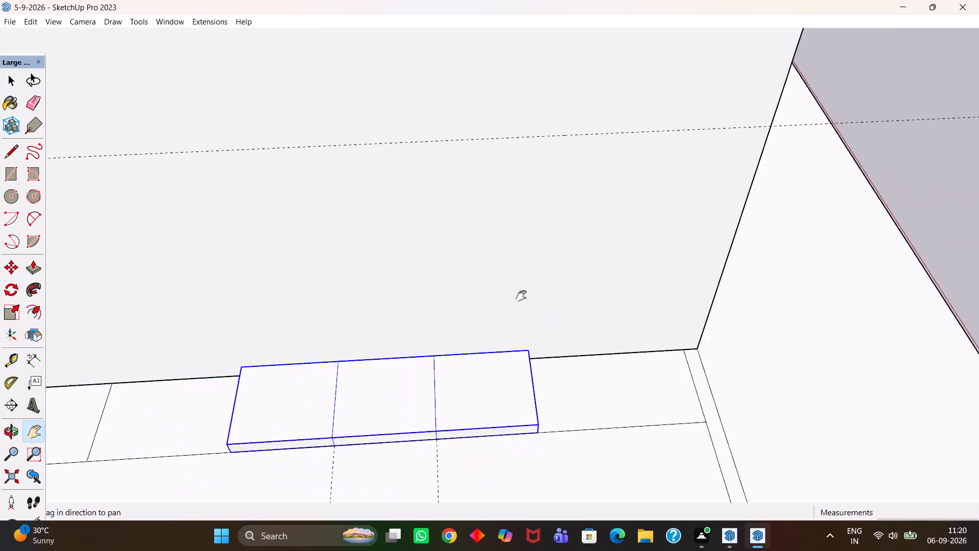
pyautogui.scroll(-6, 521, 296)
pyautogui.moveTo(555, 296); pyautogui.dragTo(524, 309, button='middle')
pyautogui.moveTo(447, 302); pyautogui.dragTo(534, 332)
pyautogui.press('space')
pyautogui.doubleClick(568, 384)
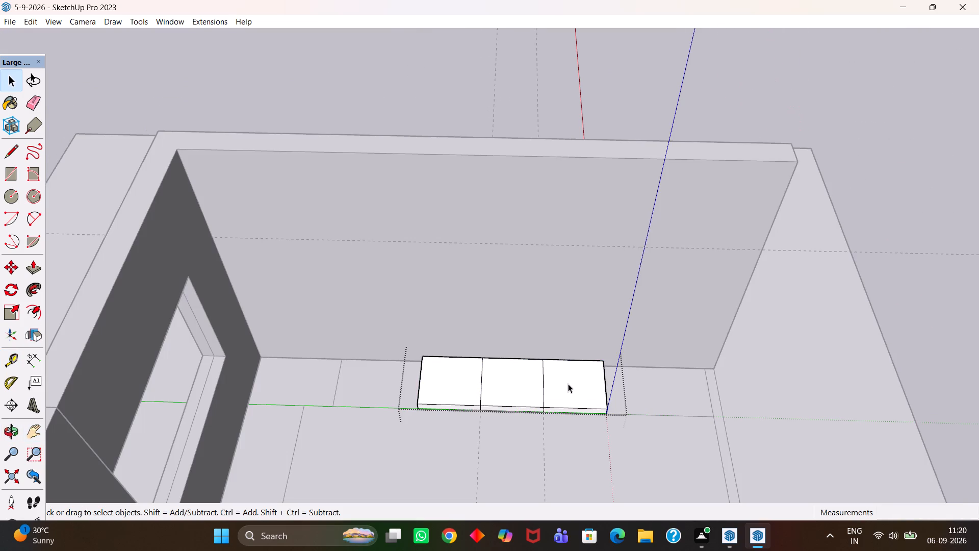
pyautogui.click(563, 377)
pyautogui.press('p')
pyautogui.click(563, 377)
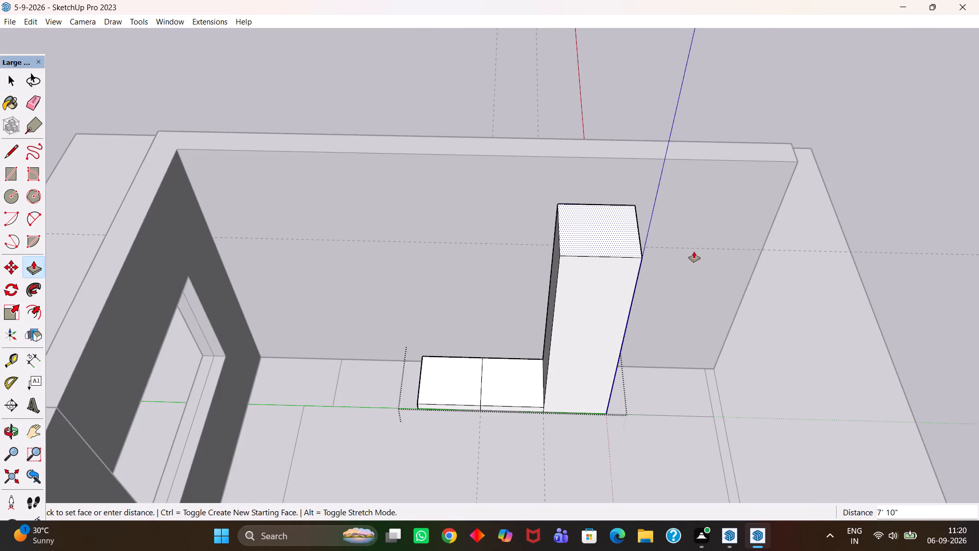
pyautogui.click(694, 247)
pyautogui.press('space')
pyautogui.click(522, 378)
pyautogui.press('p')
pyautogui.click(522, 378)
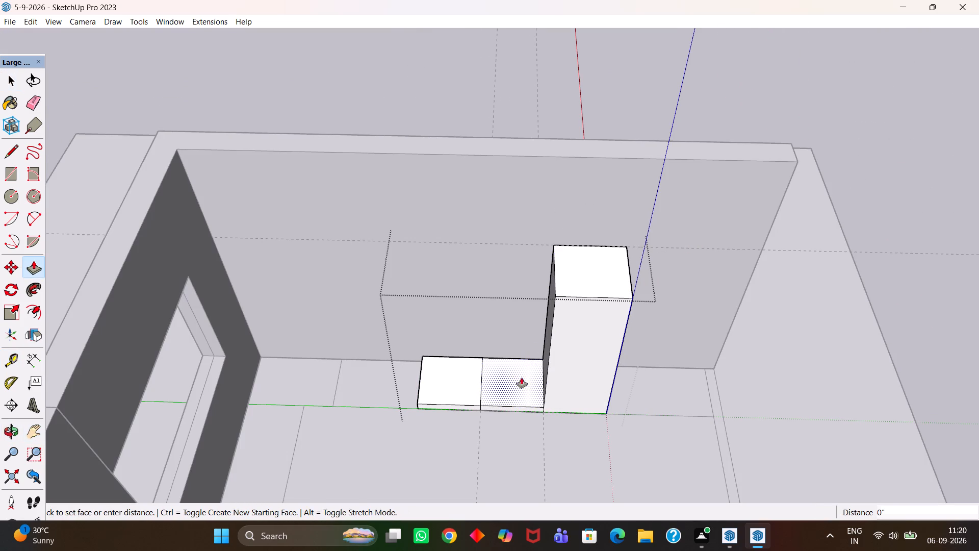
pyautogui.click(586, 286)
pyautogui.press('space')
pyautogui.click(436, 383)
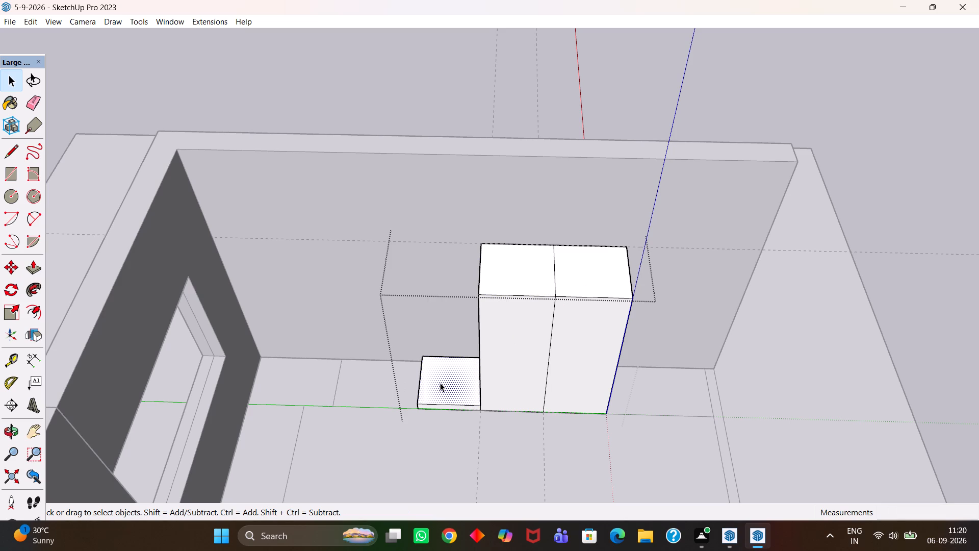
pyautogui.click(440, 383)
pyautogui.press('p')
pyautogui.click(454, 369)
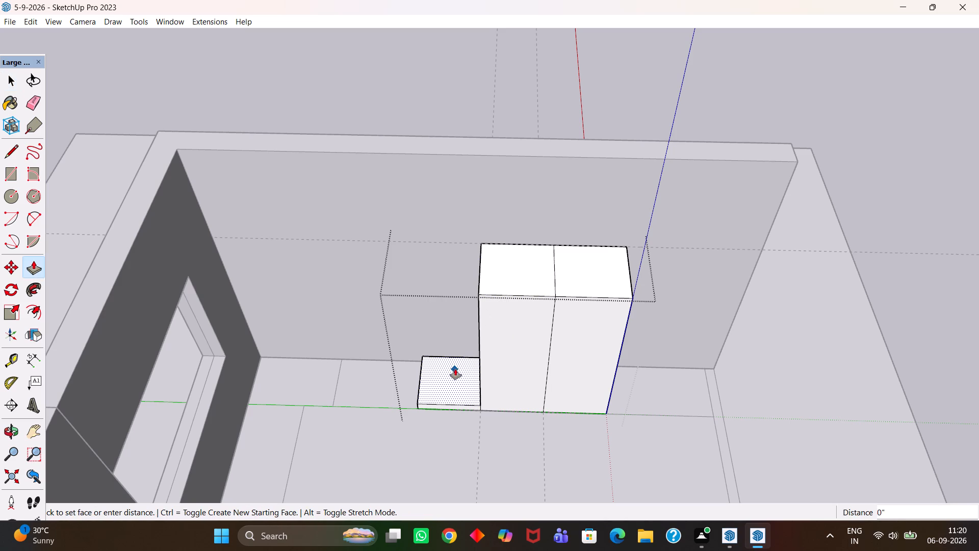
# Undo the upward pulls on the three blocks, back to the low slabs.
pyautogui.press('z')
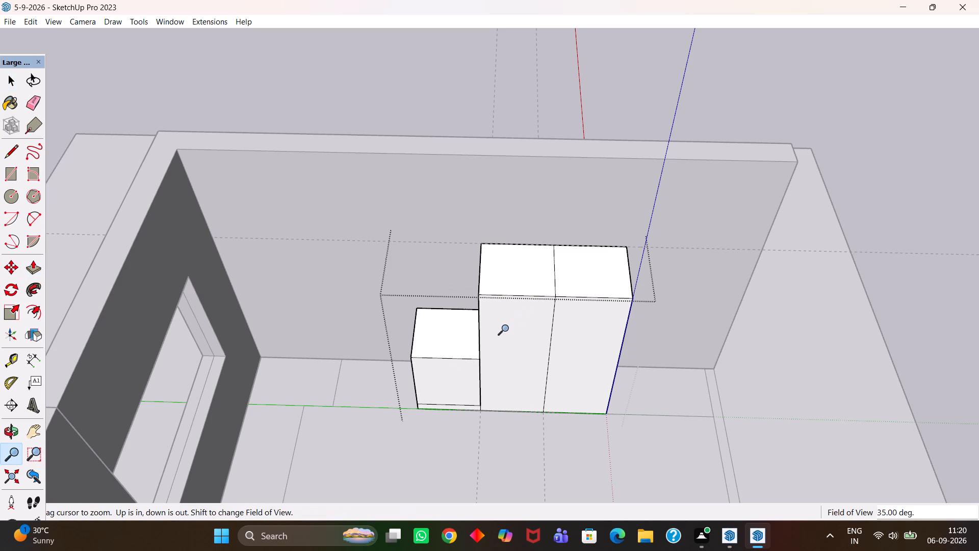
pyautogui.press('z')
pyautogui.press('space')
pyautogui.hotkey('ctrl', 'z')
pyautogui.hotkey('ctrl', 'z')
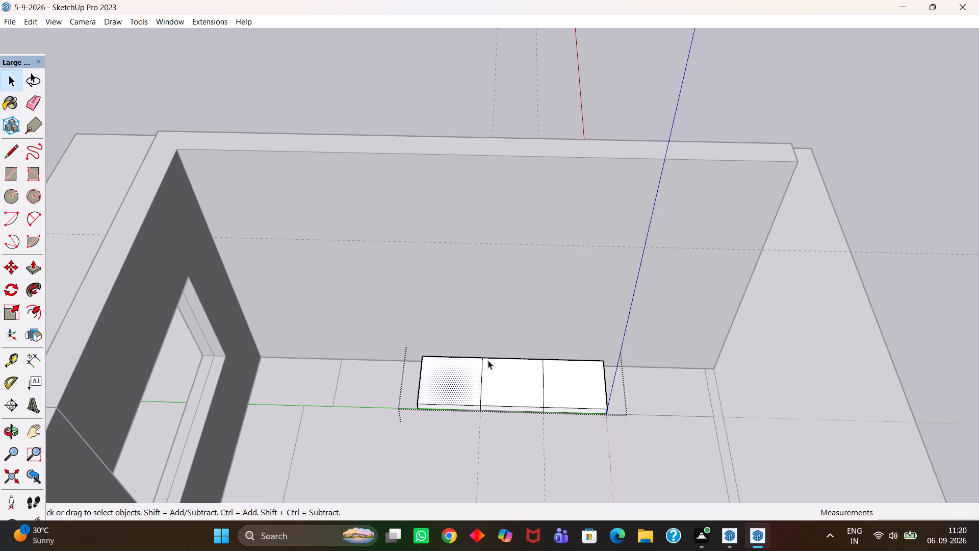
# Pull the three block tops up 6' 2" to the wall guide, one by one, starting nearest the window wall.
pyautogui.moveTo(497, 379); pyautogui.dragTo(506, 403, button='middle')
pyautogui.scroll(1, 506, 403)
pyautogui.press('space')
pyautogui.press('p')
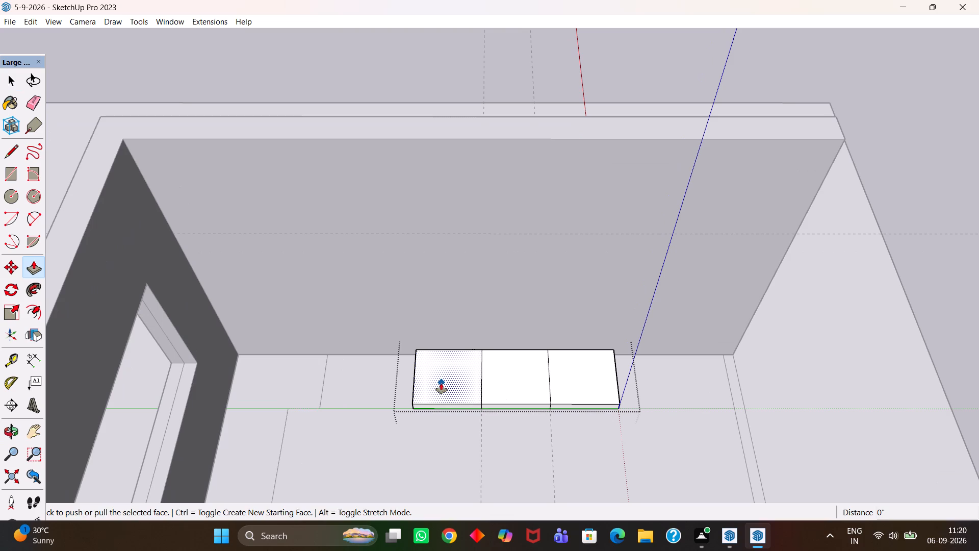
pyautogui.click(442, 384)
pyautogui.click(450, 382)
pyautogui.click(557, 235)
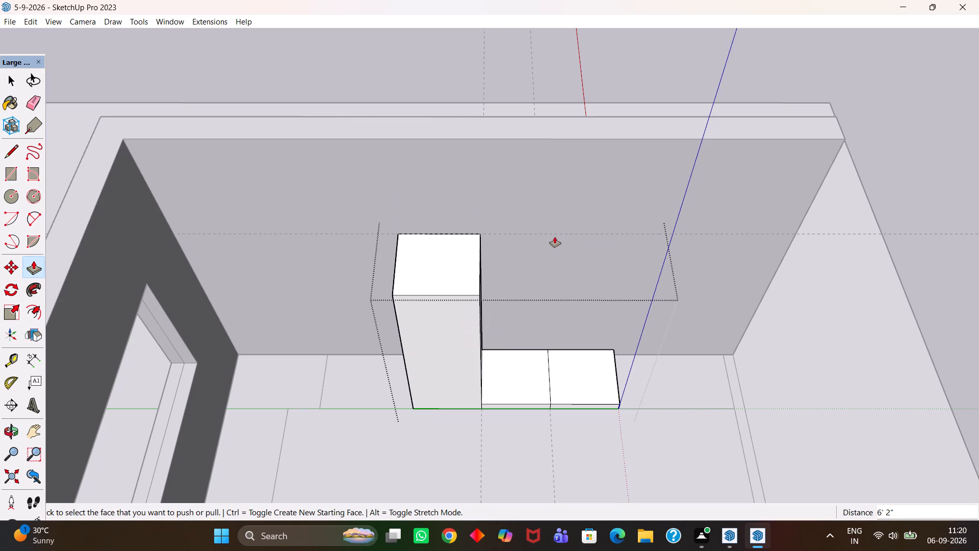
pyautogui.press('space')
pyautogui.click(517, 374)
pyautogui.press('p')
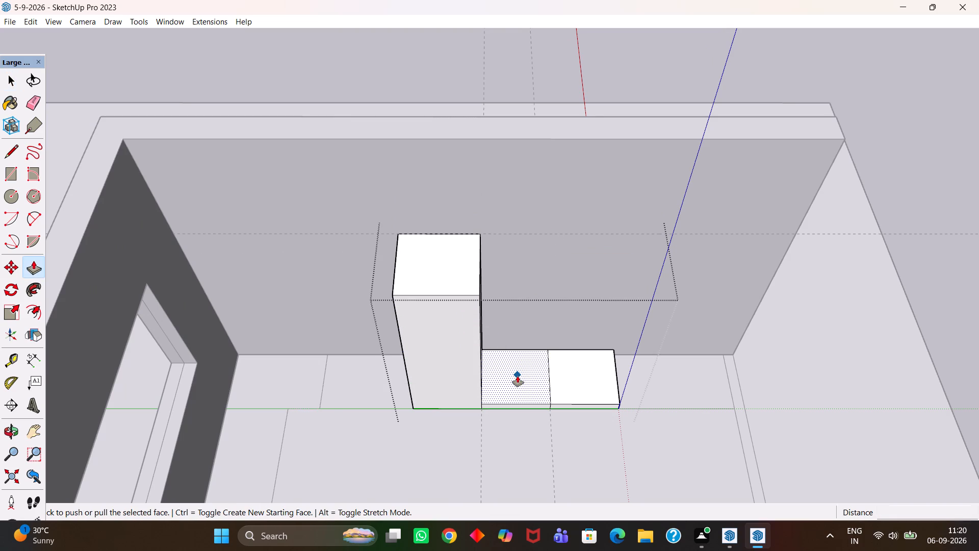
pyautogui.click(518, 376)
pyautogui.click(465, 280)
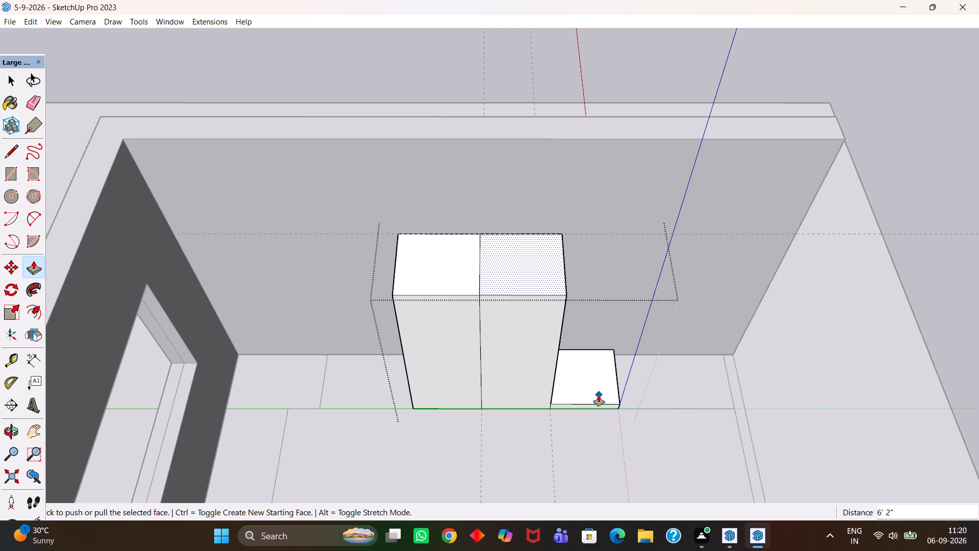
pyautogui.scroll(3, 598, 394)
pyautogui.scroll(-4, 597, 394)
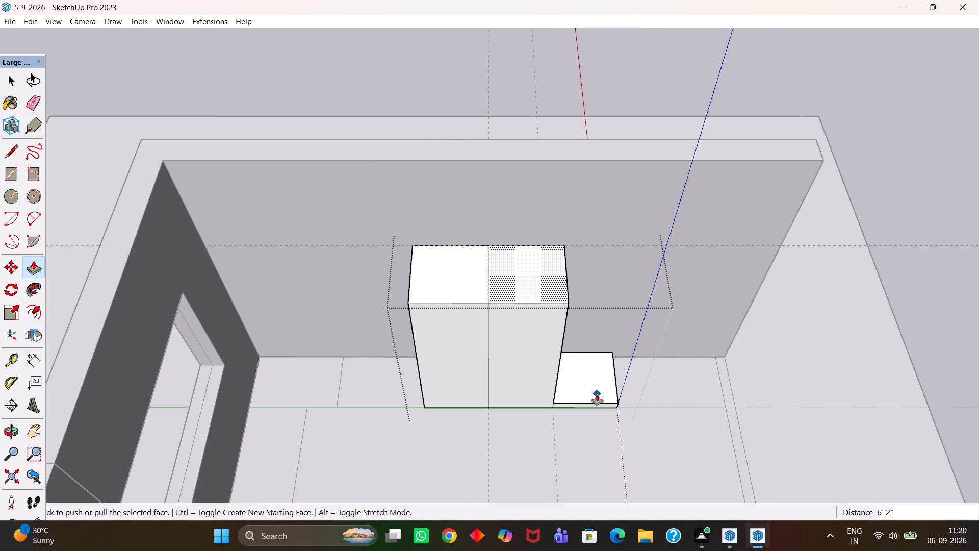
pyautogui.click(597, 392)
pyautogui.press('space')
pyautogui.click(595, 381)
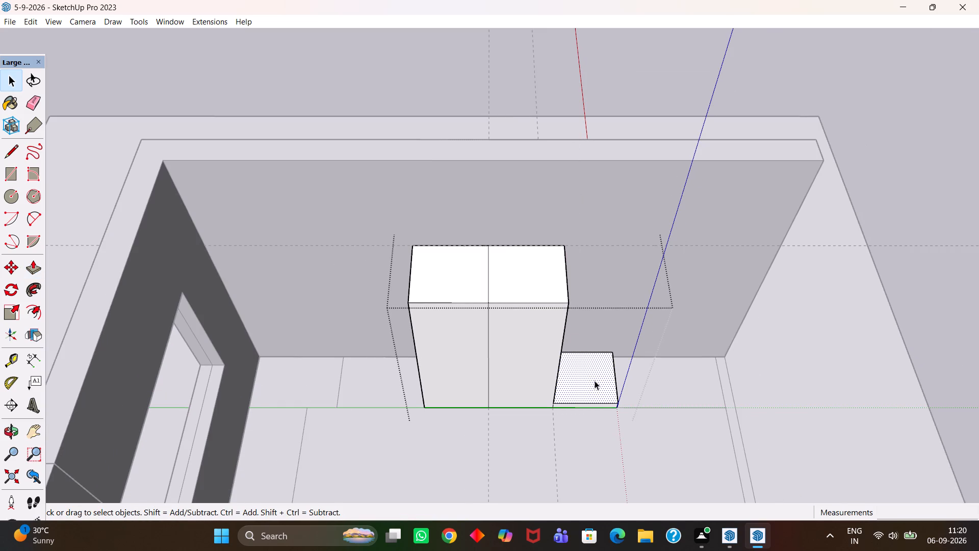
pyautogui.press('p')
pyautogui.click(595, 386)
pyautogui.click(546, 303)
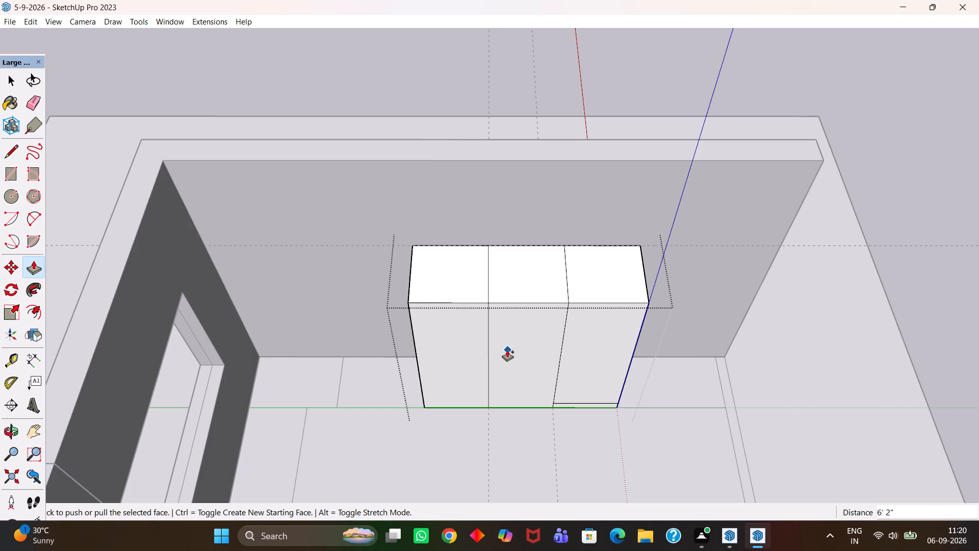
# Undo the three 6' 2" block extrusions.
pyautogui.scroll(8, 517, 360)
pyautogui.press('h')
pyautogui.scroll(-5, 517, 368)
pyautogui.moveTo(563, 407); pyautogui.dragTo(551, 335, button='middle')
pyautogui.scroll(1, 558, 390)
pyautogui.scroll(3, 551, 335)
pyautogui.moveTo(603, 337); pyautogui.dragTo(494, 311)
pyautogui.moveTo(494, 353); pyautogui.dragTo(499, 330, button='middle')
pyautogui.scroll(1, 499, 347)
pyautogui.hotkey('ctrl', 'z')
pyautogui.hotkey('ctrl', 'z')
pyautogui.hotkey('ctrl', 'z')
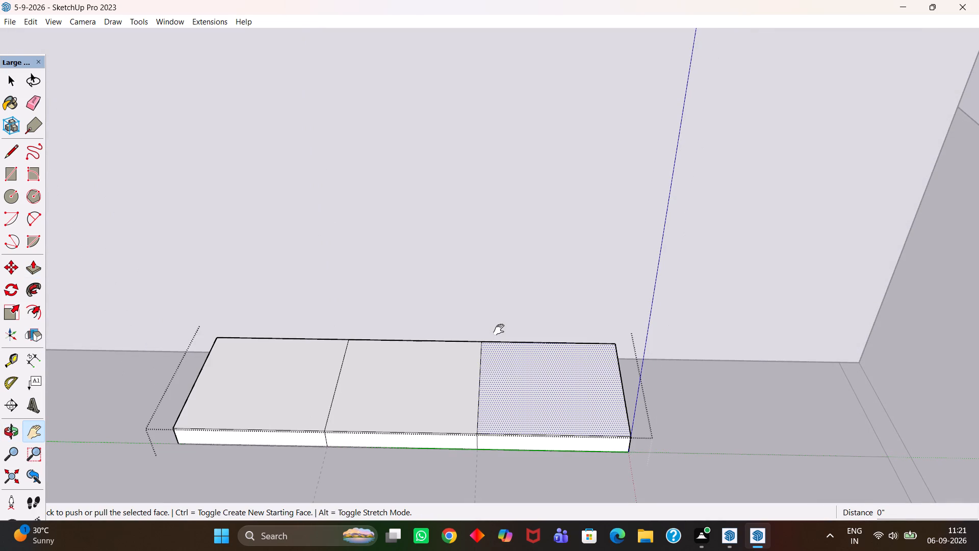
# Extrude the top of the block nearest the window wall 6' 2" up to the guide, as a new volume keeping the base edge.
pyautogui.press('space')
pyautogui.click(283, 405)
pyautogui.press('p')
pyautogui.click(283, 405)
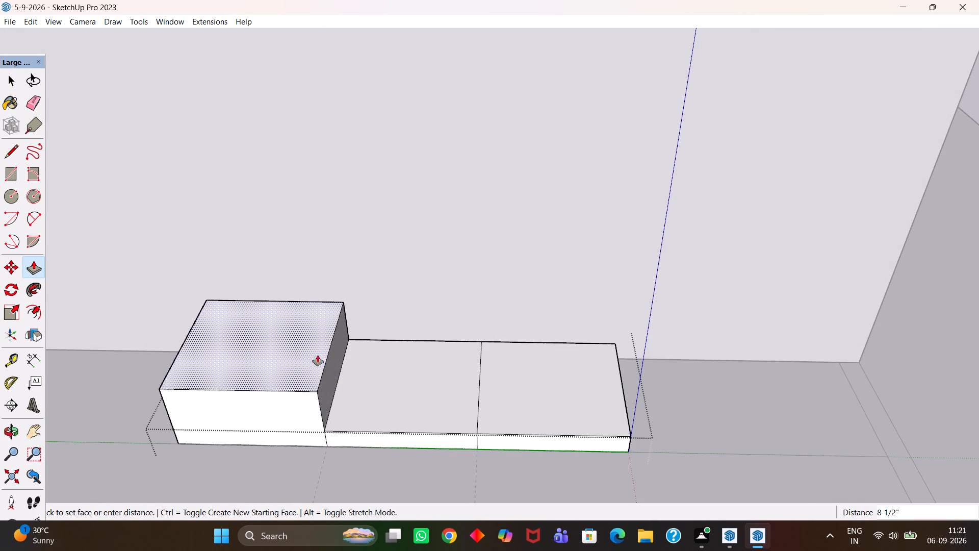
pyautogui.scroll(-5, 386, 339)
pyautogui.scroll(-4, 395, 269)
pyautogui.moveTo(395, 265); pyautogui.dragTo(385, 373, button='middle')
pyautogui.scroll(1, 385, 373)
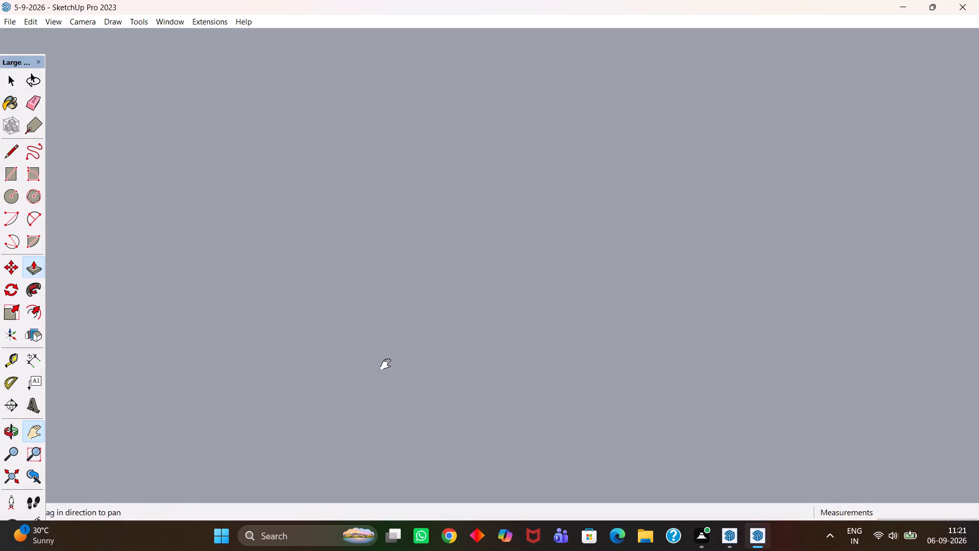
pyautogui.press('h')
pyautogui.moveTo(377, 243); pyautogui.dragTo(429, 423)
pyautogui.moveTo(385, 191); pyautogui.dragTo(385, 246)
pyautogui.scroll(-17, 392, 264)
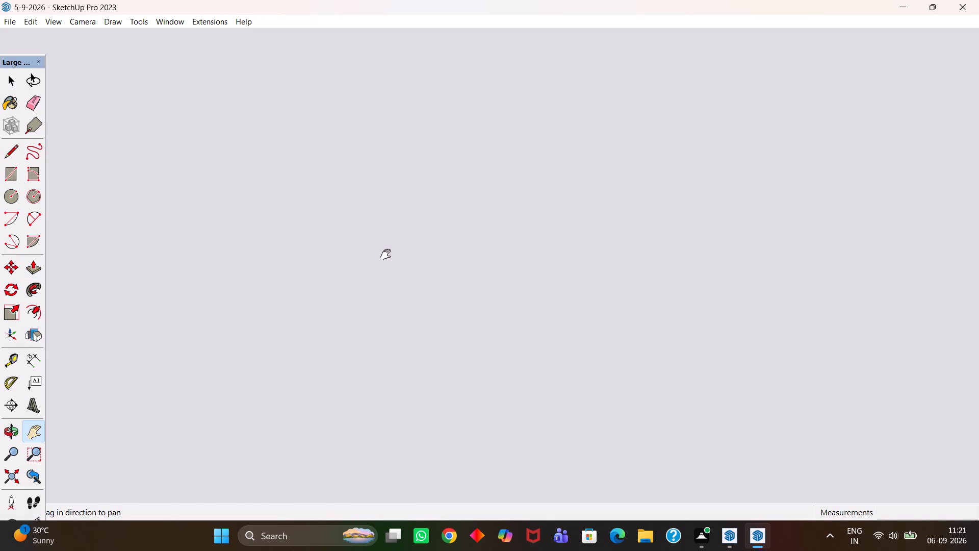
pyautogui.scroll(-19, 385, 255)
pyautogui.scroll(1, 388, 237)
pyautogui.scroll(-11, 388, 237)
pyautogui.moveTo(417, 116); pyautogui.dragTo(428, 146)
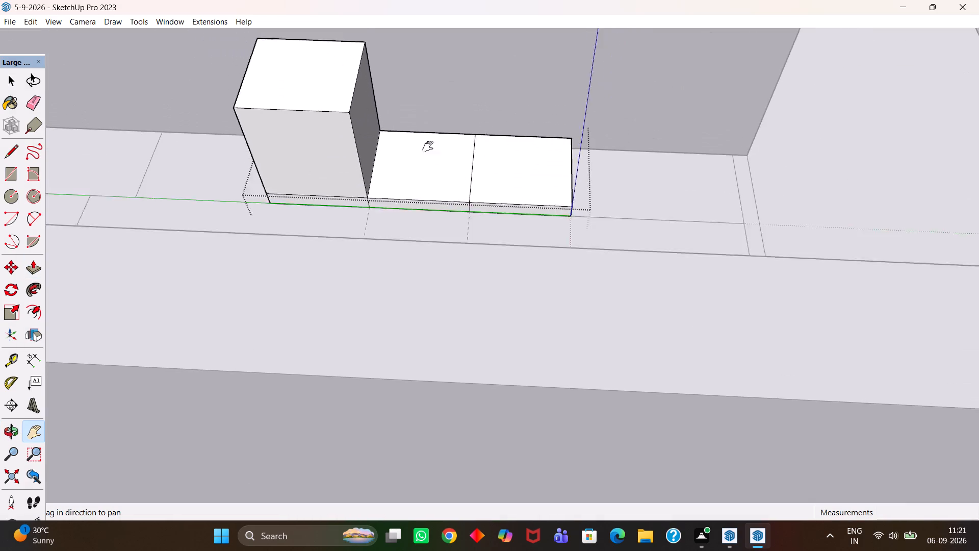
pyautogui.moveTo(428, 146); pyautogui.dragTo(515, 328)
pyautogui.scroll(-4, 492, 265)
pyautogui.moveTo(489, 261); pyautogui.dragTo(509, 273, button='middle')
pyautogui.press('Escape')
pyautogui.click(532, 196)
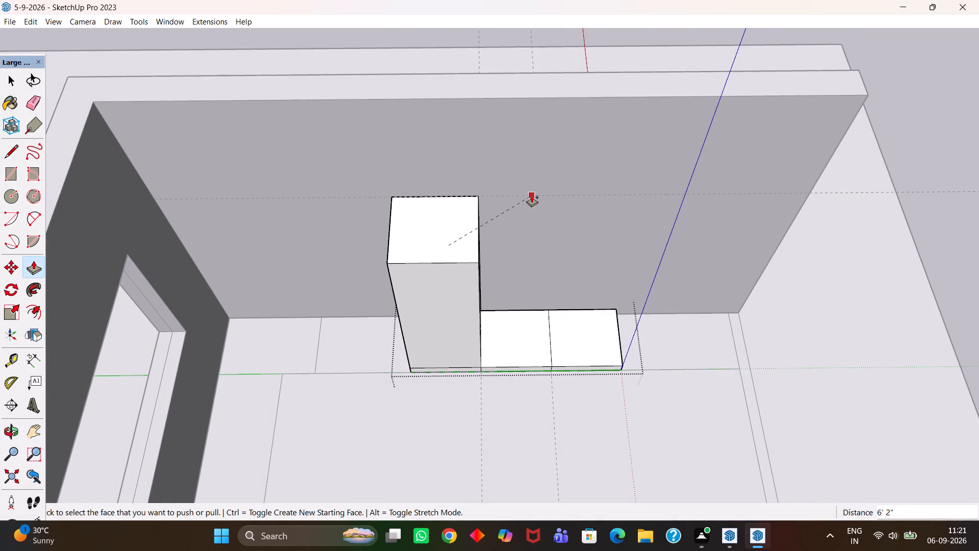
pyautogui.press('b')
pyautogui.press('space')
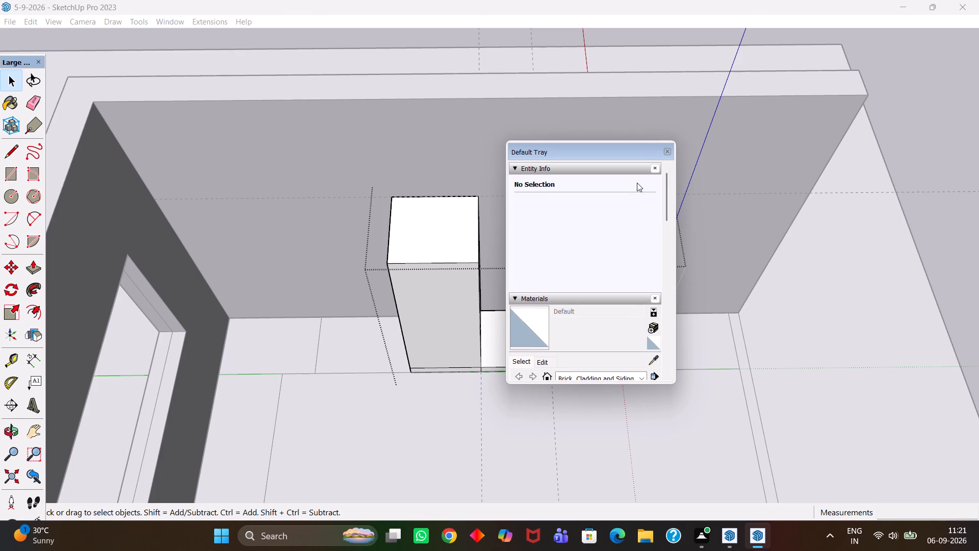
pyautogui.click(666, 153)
# Extrude the middle and last block tops 6' 2" to match the first unit, as new volumes keeping their base edges.
pyautogui.click(528, 345)
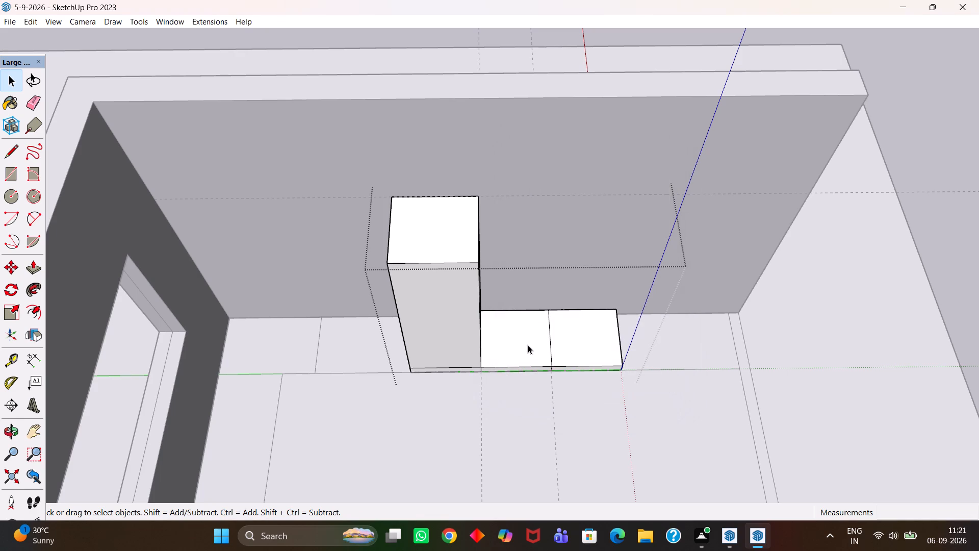
pyautogui.press('p')
pyautogui.click(526, 346)
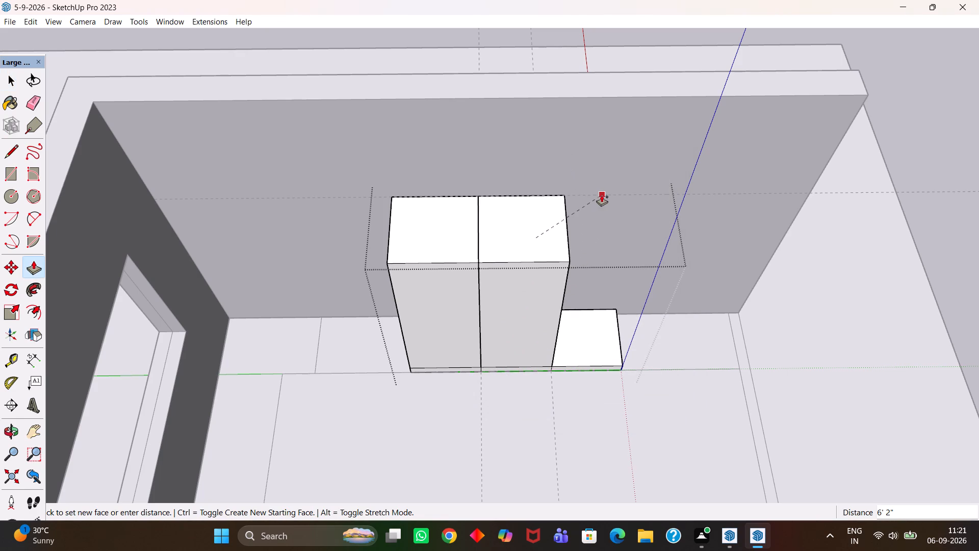
pyautogui.click(602, 195)
pyautogui.press('space')
pyautogui.click(590, 346)
pyautogui.press('p')
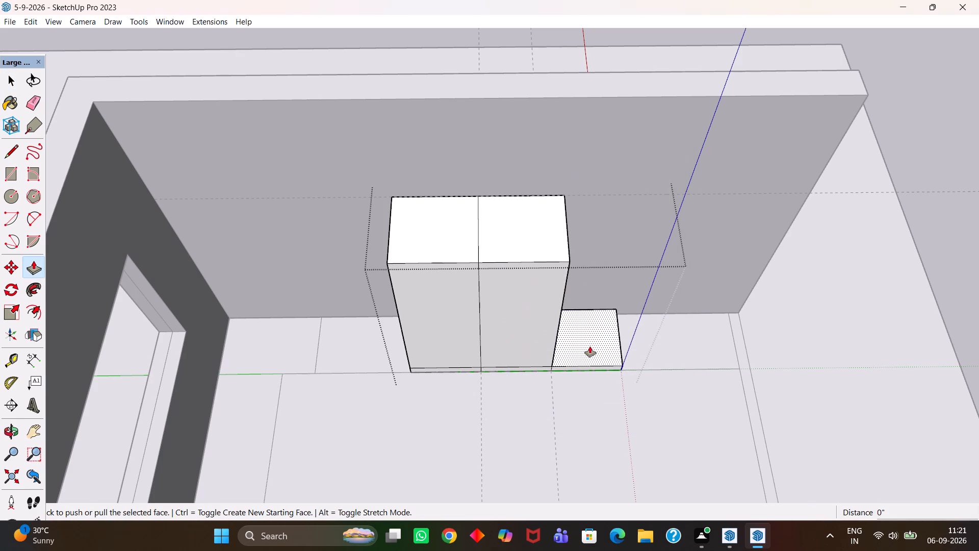
pyautogui.click(590, 346)
pyautogui.click(510, 262)
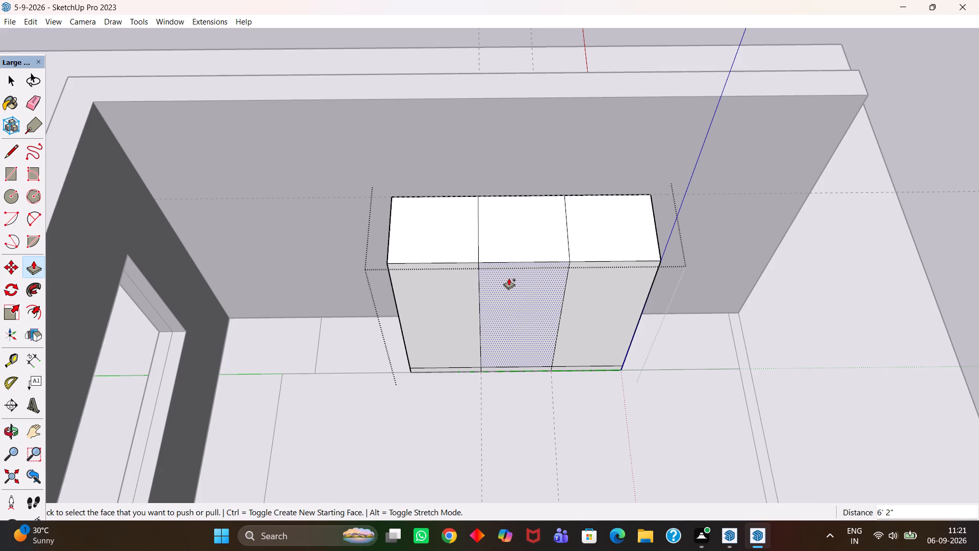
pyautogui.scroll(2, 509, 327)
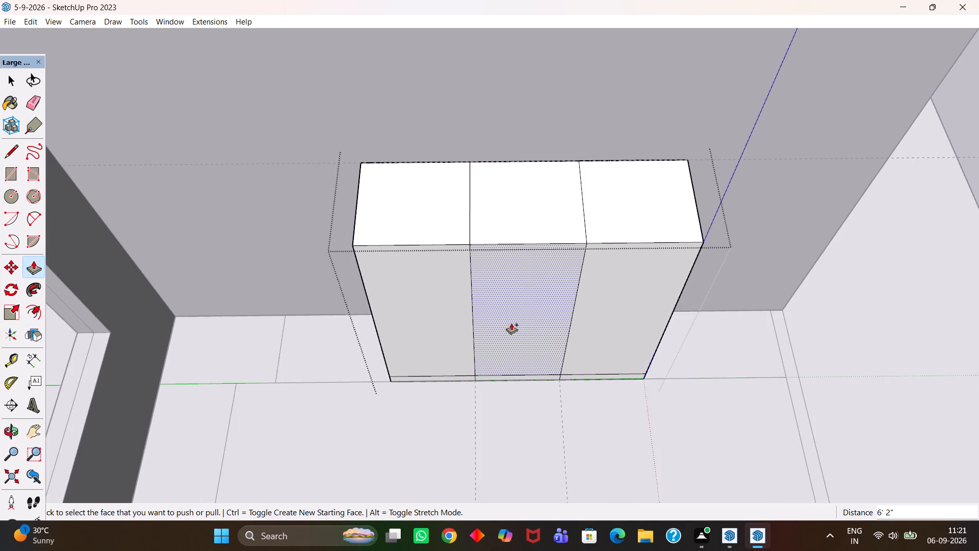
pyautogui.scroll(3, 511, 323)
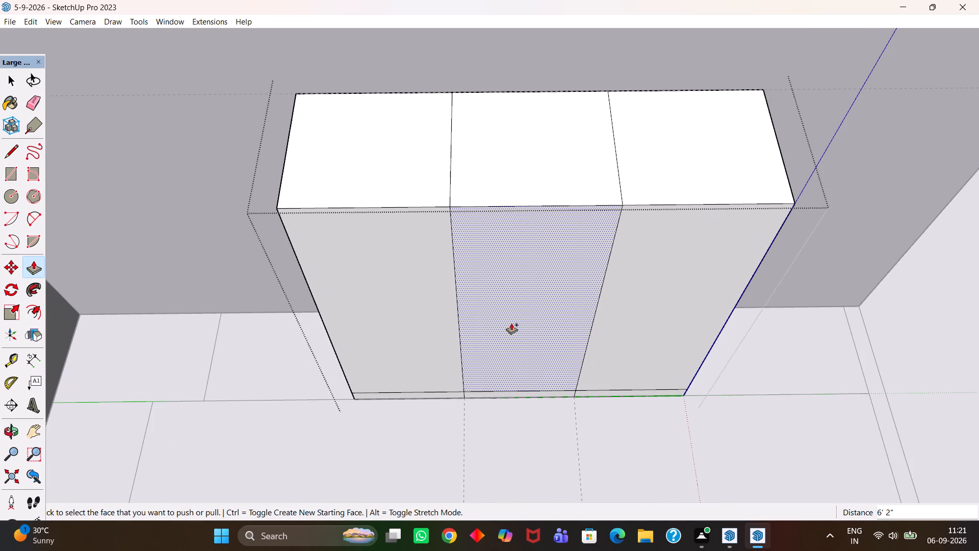
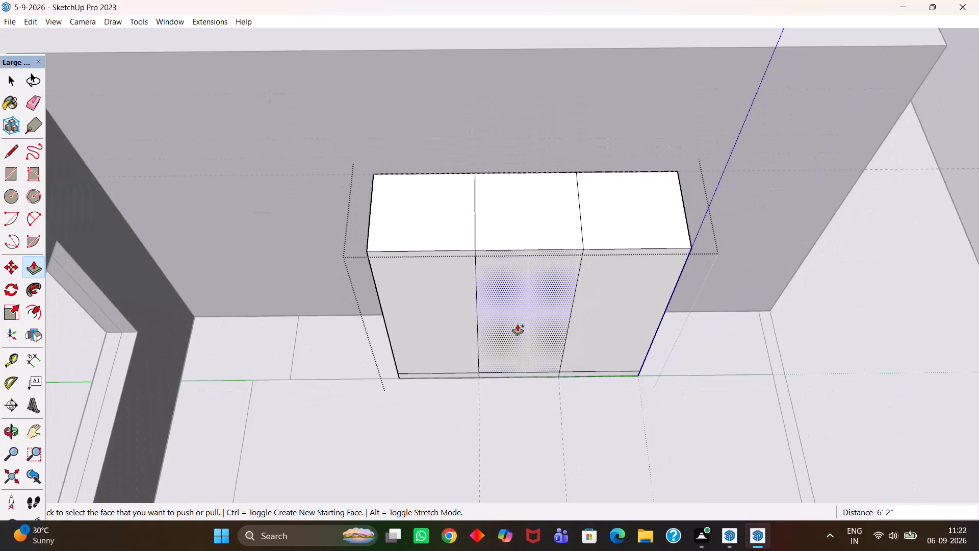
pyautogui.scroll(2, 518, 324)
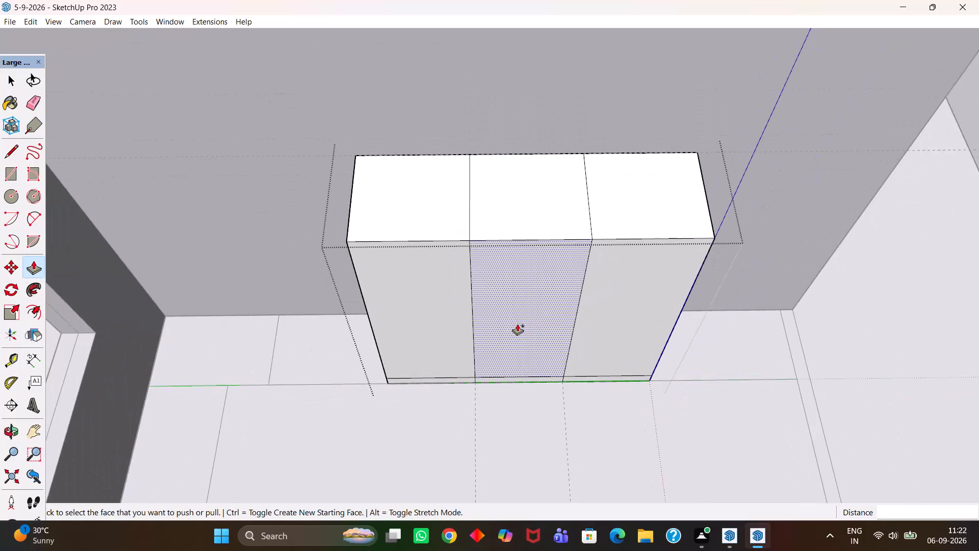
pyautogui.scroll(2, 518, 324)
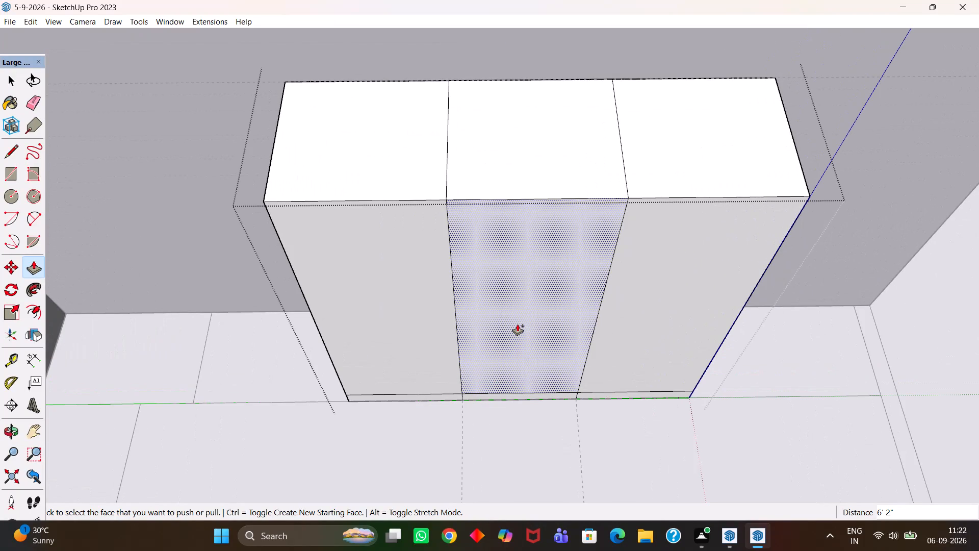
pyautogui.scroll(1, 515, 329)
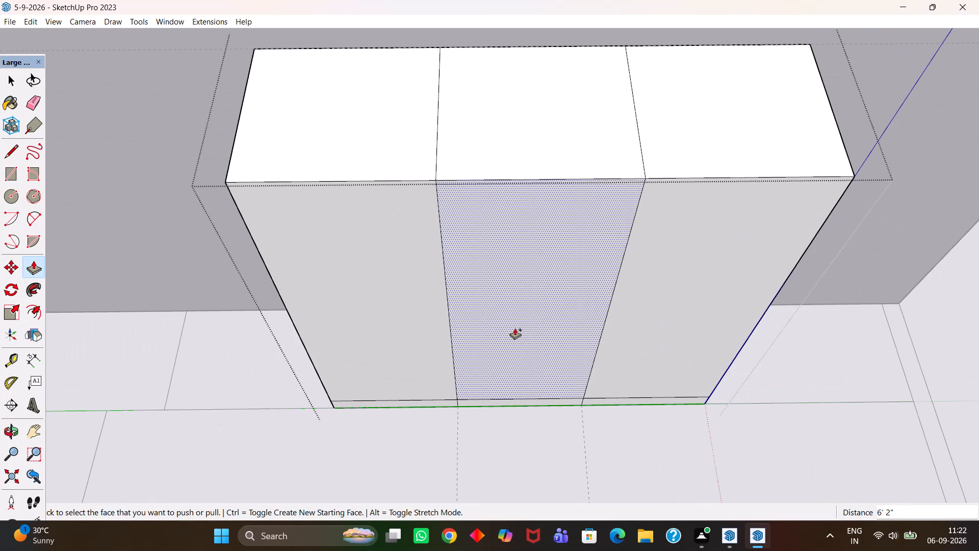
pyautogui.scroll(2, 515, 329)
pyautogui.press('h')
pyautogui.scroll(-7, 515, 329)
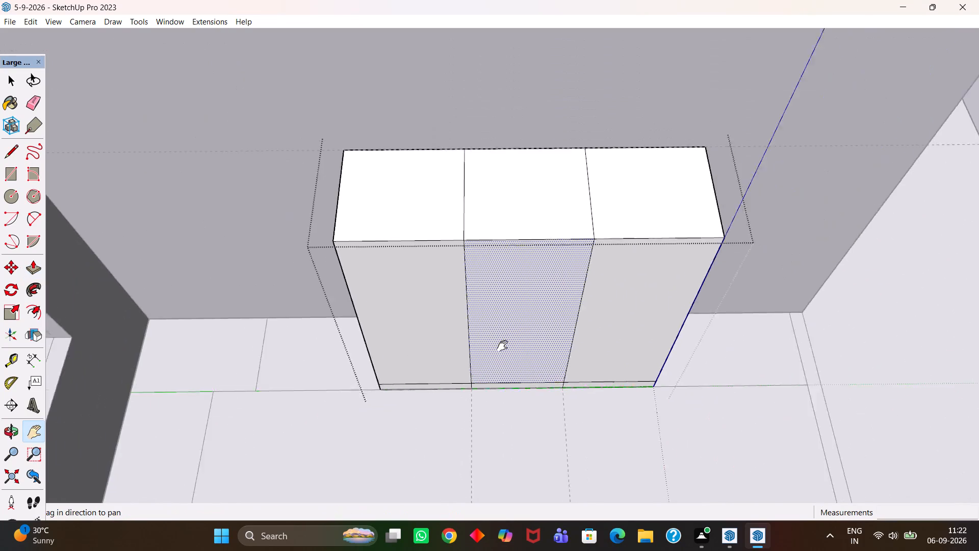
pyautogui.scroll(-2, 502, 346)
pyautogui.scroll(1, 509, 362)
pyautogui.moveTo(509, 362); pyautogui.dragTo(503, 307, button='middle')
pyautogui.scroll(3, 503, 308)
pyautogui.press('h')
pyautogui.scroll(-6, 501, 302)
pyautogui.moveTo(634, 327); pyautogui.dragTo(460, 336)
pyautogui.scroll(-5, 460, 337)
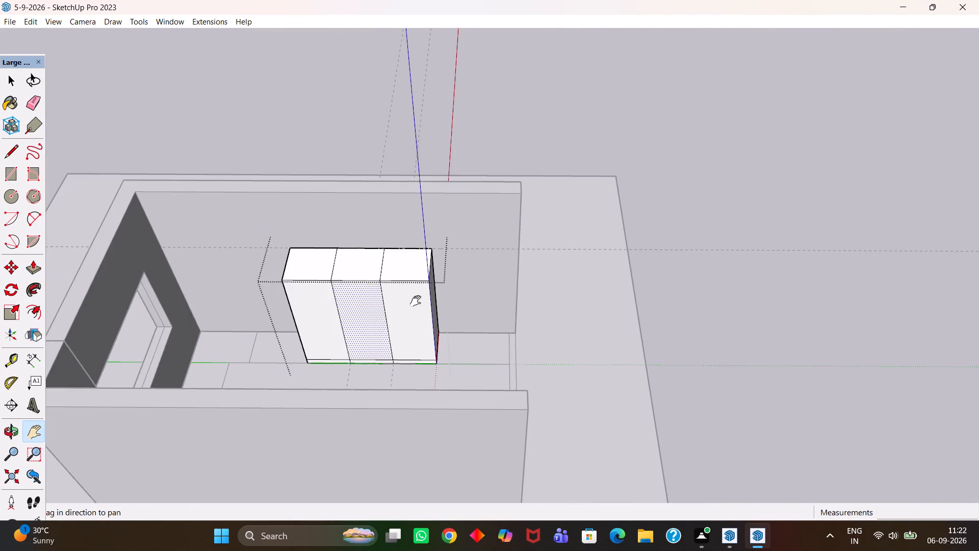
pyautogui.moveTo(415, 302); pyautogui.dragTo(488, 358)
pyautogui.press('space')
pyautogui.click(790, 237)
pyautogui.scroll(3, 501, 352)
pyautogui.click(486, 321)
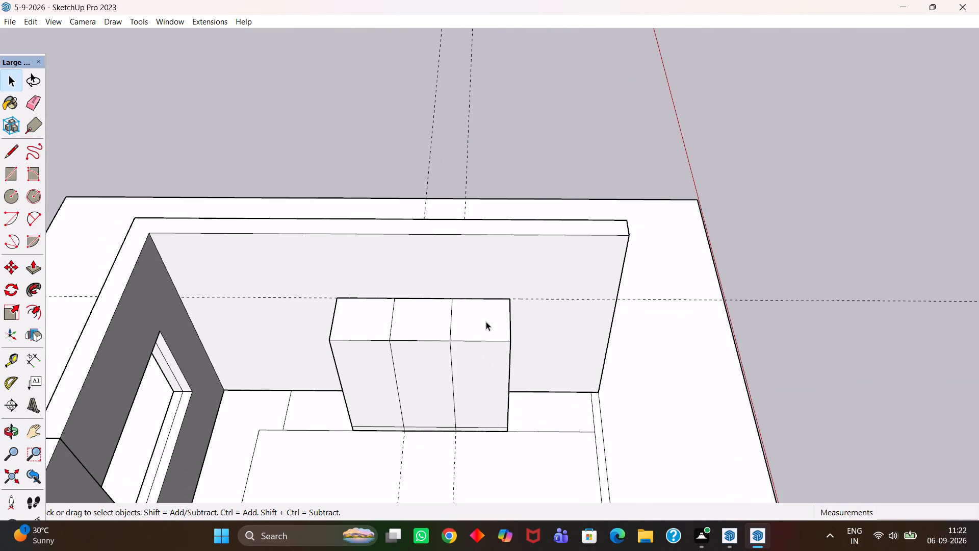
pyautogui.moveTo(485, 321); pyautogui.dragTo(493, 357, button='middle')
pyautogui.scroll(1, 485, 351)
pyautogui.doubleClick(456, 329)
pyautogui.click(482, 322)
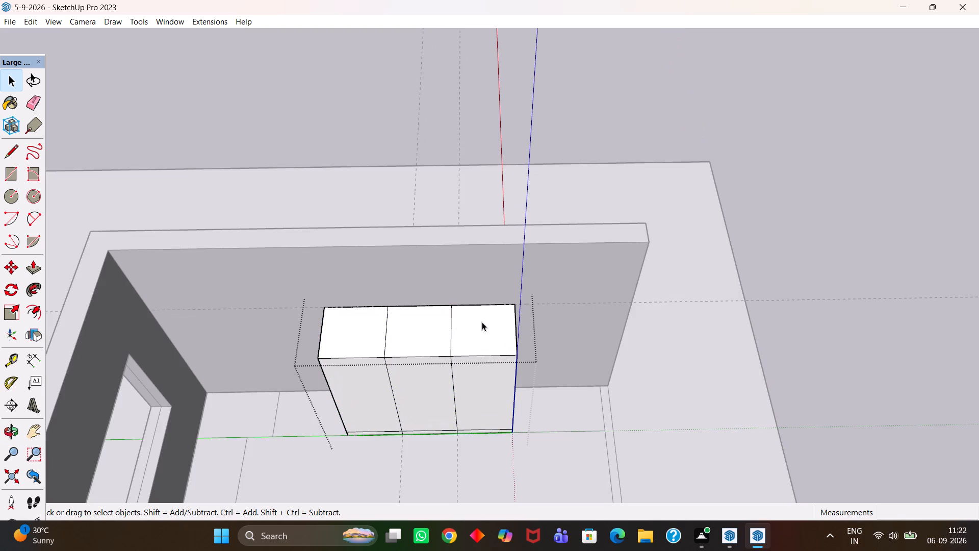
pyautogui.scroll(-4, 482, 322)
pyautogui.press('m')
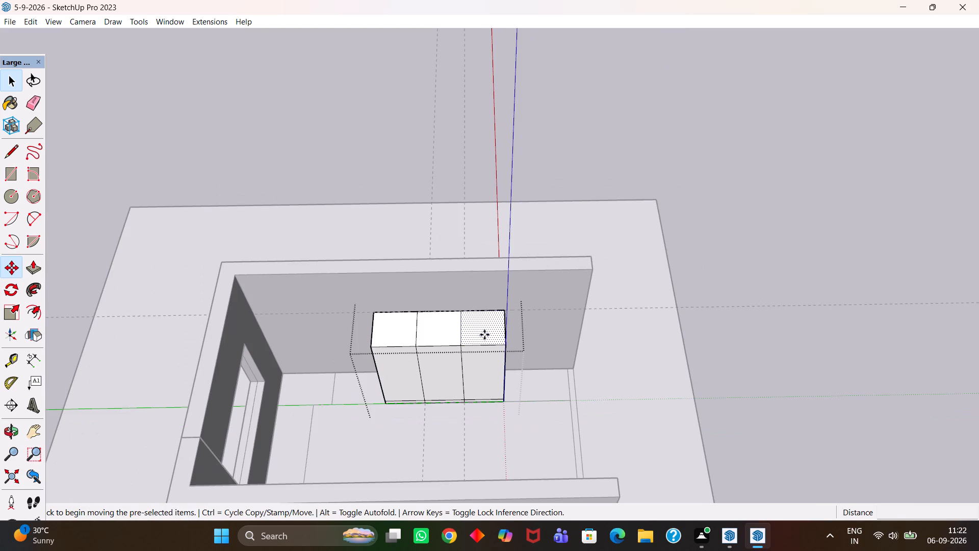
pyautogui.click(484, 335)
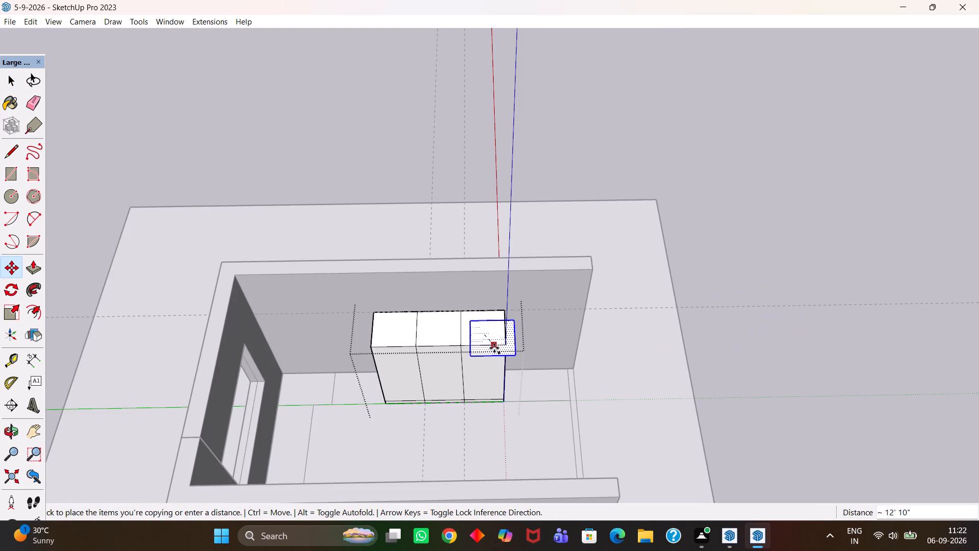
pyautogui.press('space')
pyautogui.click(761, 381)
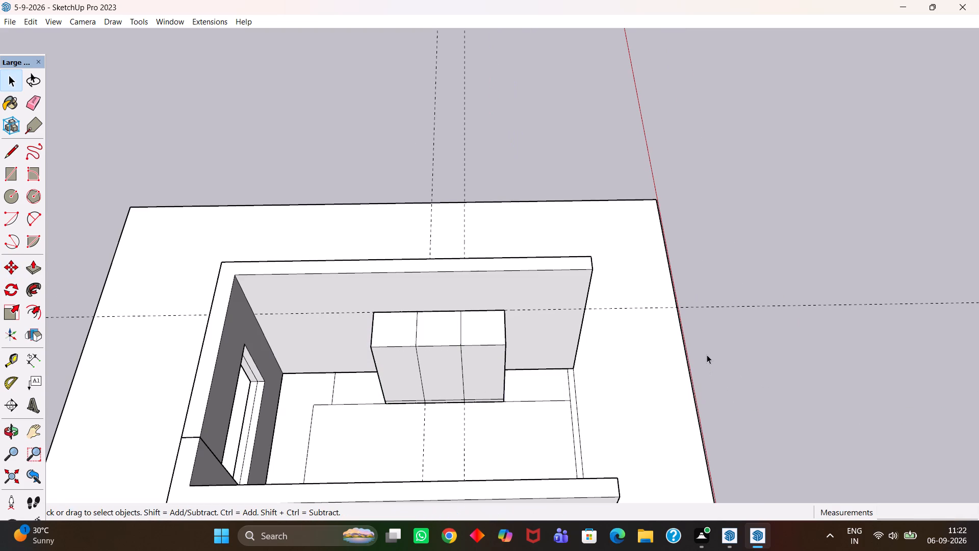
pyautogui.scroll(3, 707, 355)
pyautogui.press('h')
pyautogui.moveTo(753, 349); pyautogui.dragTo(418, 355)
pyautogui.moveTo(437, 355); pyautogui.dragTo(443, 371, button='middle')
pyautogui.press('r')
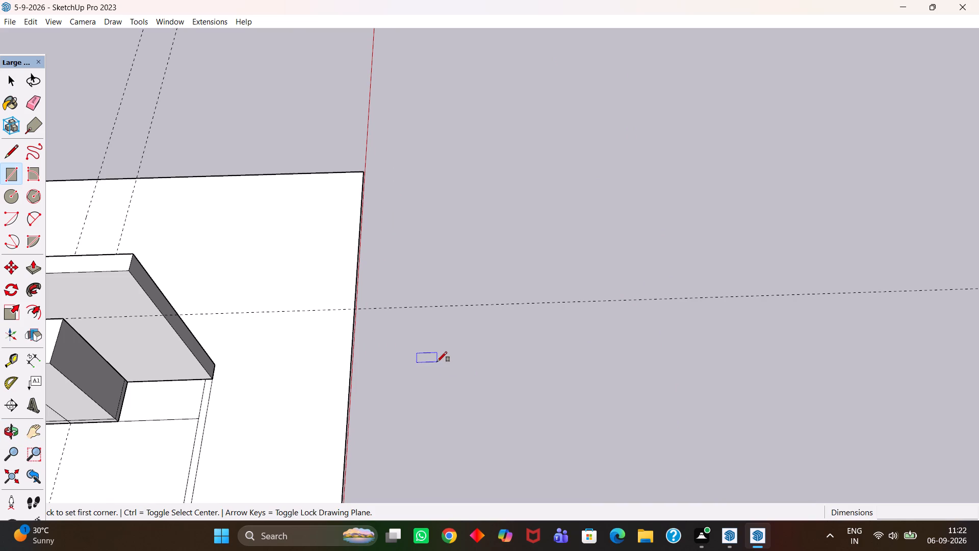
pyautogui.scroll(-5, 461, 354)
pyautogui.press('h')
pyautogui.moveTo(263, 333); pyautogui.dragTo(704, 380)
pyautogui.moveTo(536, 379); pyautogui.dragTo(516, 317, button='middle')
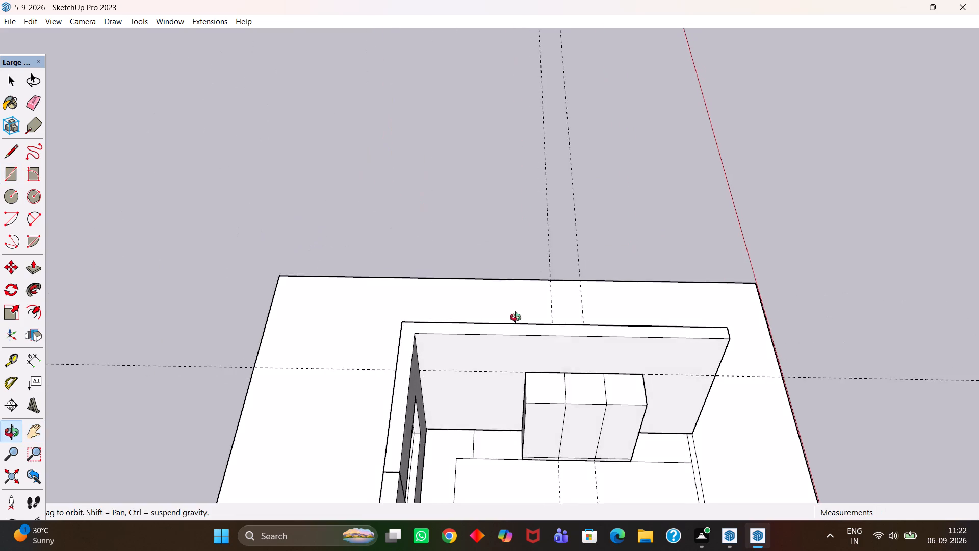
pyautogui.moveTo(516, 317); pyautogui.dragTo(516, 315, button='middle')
# Inside the wall group, place a vertical guide about 10' 8 1/2" from the back wall's open end, through the wardrobe's far upper corner.
pyautogui.press('space')
pyautogui.scroll(2, 519, 318)
pyautogui.click(546, 360)
pyautogui.doubleClick(547, 359)
pyautogui.click(554, 354)
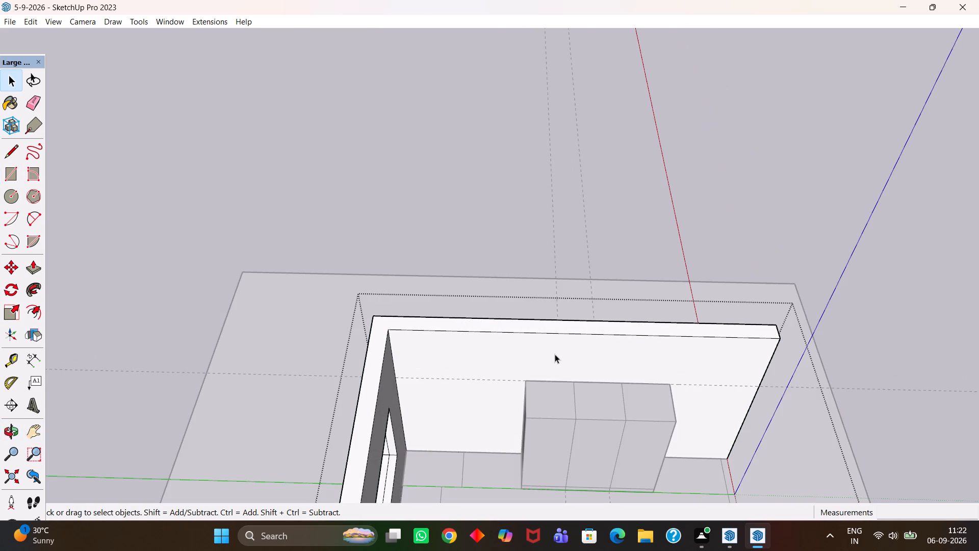
pyautogui.moveTo(556, 353); pyautogui.dragTo(558, 343, button='middle')
pyautogui.scroll(3, 558, 343)
pyautogui.press('h')
pyautogui.moveTo(606, 358); pyautogui.dragTo(473, 335)
pyautogui.moveTo(440, 363); pyautogui.dragTo(444, 347, button='middle')
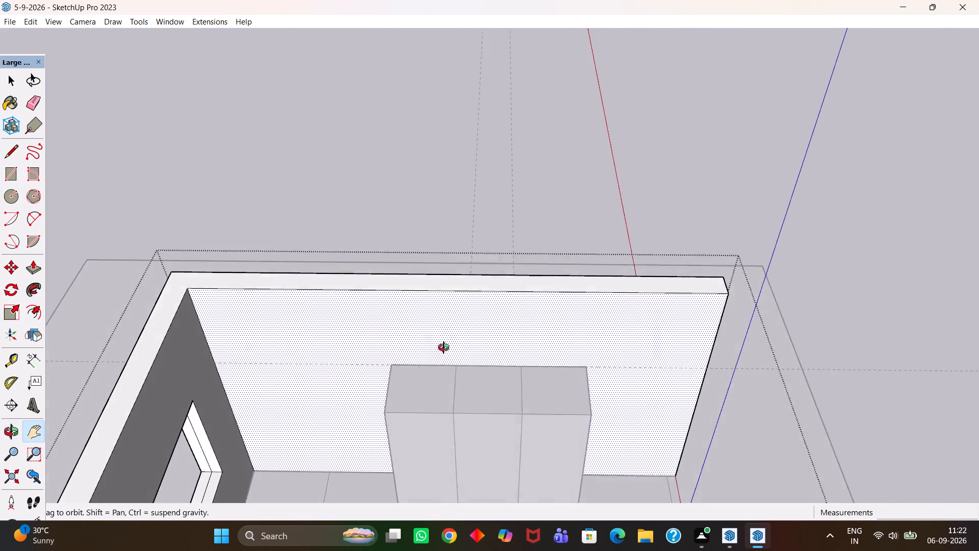
pyautogui.moveTo(444, 347); pyautogui.dragTo(451, 337, button='middle')
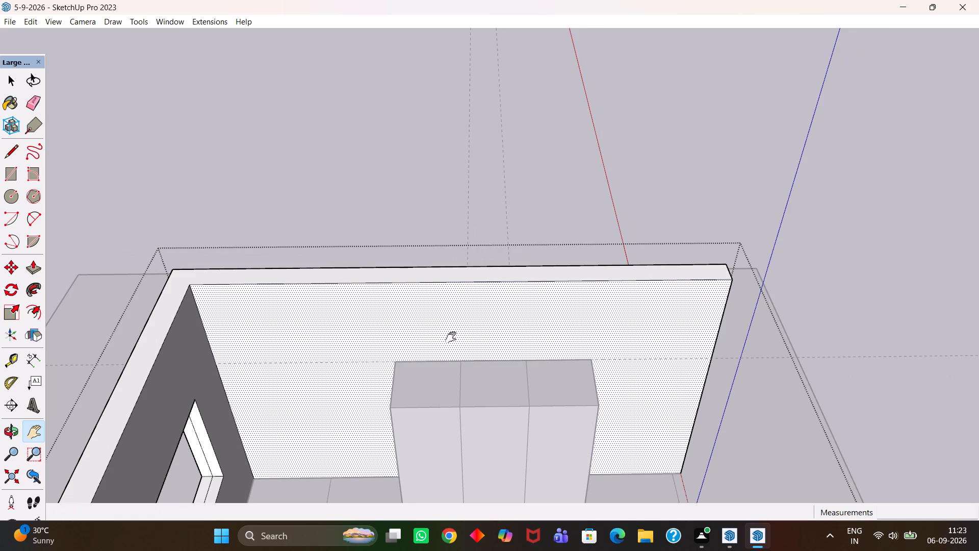
pyautogui.scroll(3, 447, 364)
pyautogui.scroll(-2, 447, 364)
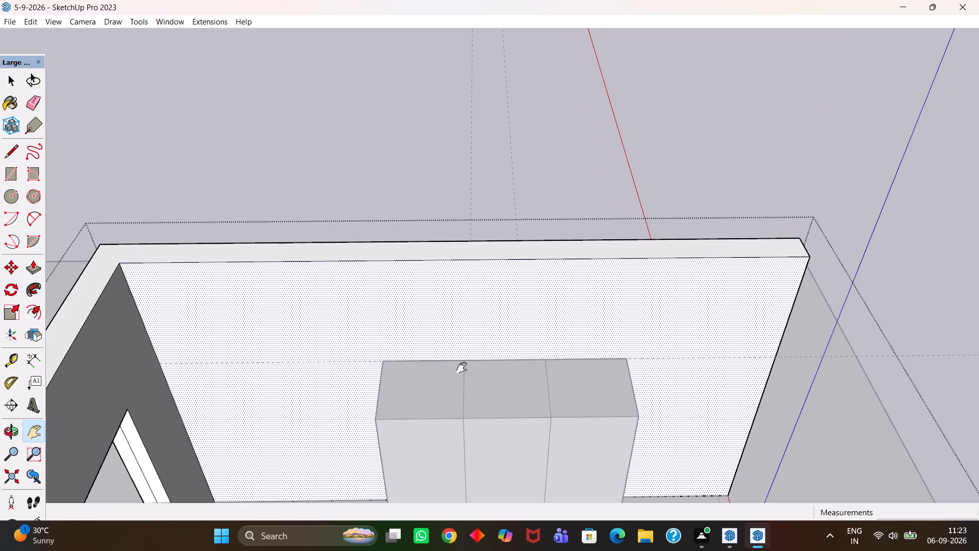
pyautogui.scroll(-1, 457, 356)
pyautogui.scroll(2, 456, 355)
pyautogui.press('t')
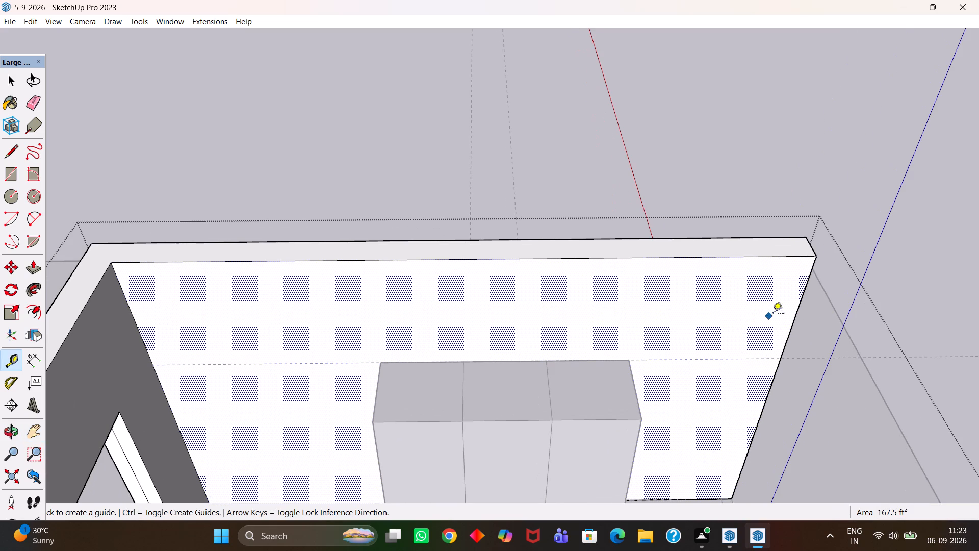
pyautogui.click(795, 312)
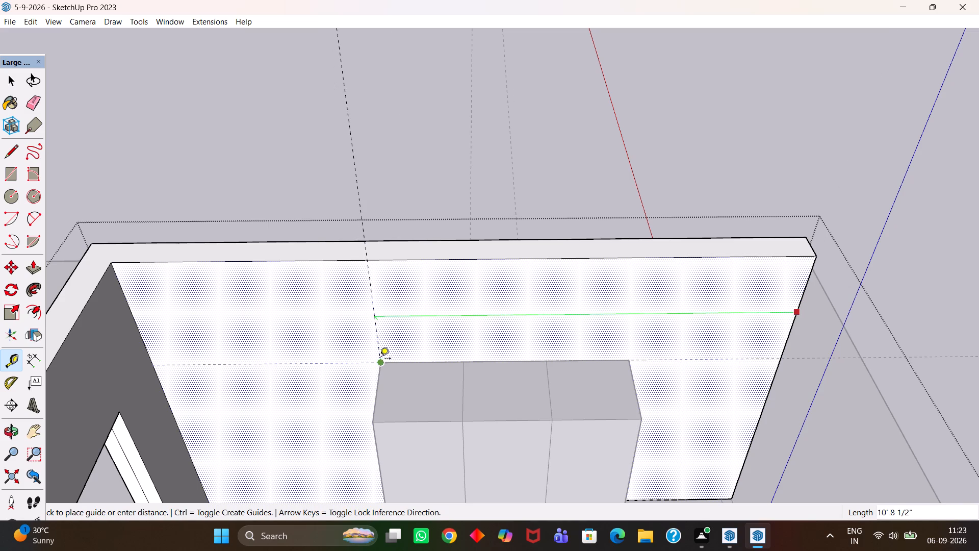
pyautogui.click(380, 359)
# Draw a rectangle on the back wall above the wardrobe, from the guide at the wall's top edge to the wall's open end at wardrobe height.
pyautogui.press('r')
pyautogui.scroll(2, 393, 353)
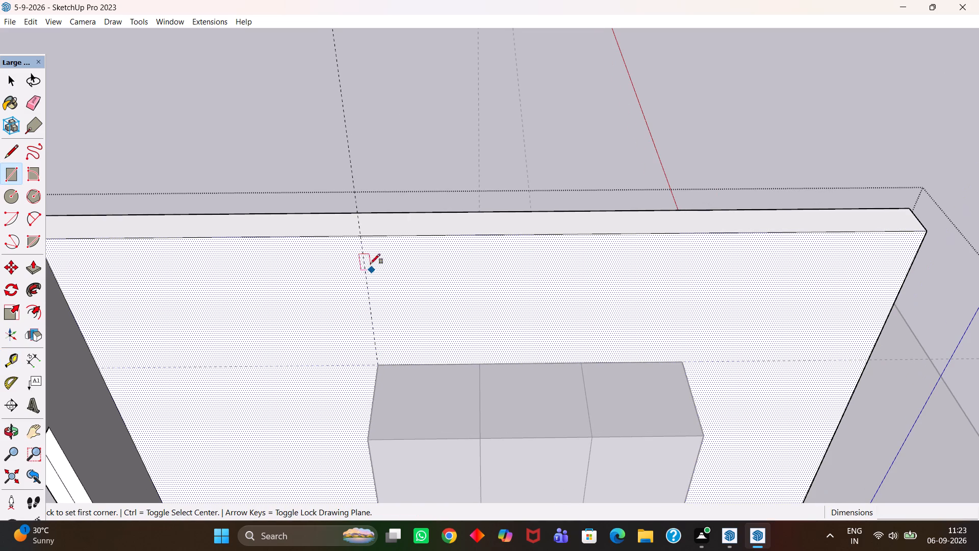
pyautogui.click(364, 236)
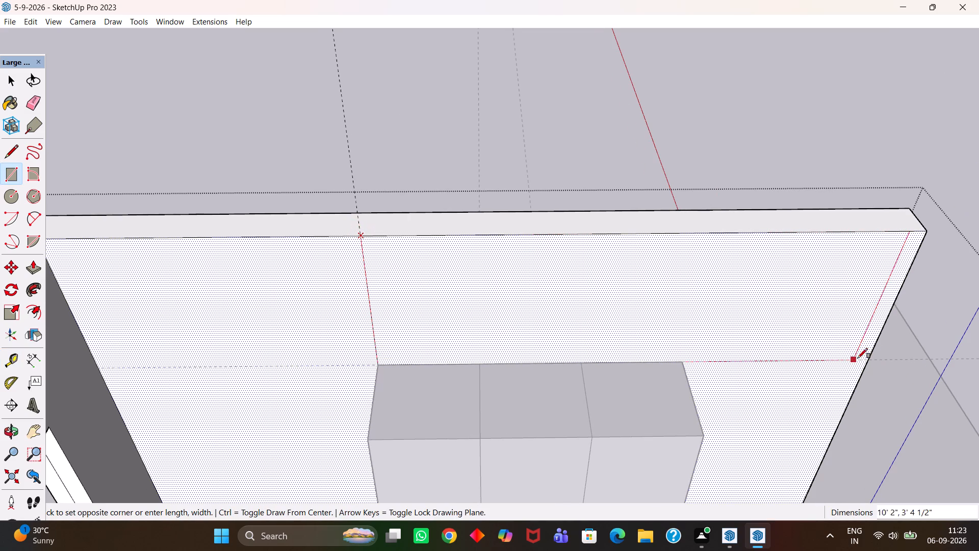
pyautogui.click(869, 360)
# Copy the rectangular face above the wardrobe about 19' 11" away, into the empty space beside the room.
pyautogui.press('h')
pyautogui.scroll(-5, 647, 363)
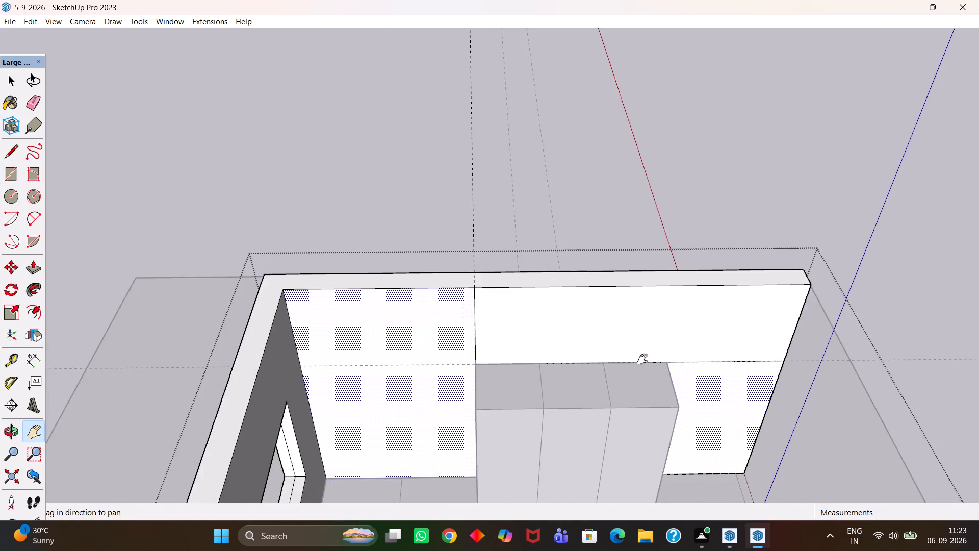
pyautogui.moveTo(683, 341); pyautogui.dragTo(408, 341)
pyautogui.scroll(-3, 405, 340)
pyautogui.moveTo(393, 329); pyautogui.dragTo(389, 350, button='middle')
pyautogui.press('space')
pyautogui.scroll(1, 390, 351)
pyautogui.click(392, 340)
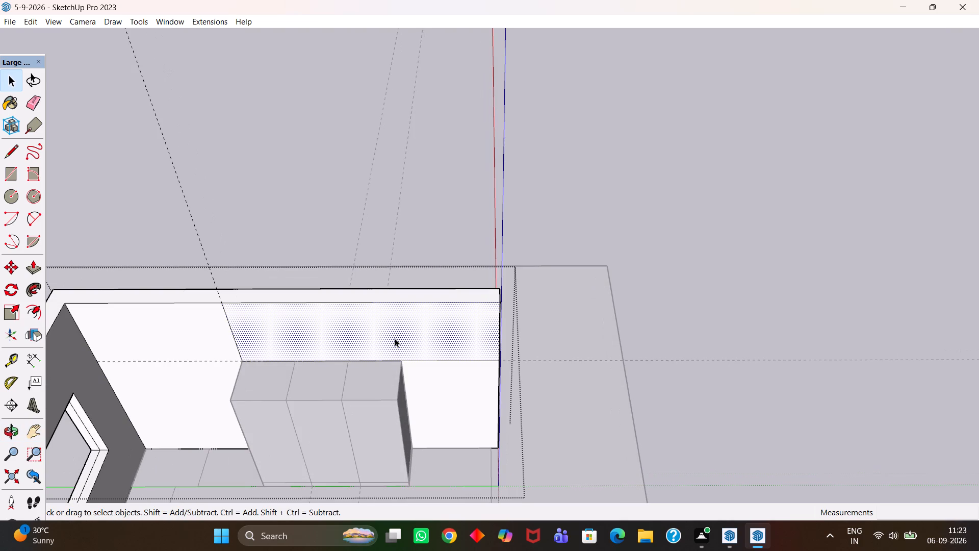
pyautogui.scroll(-2, 397, 338)
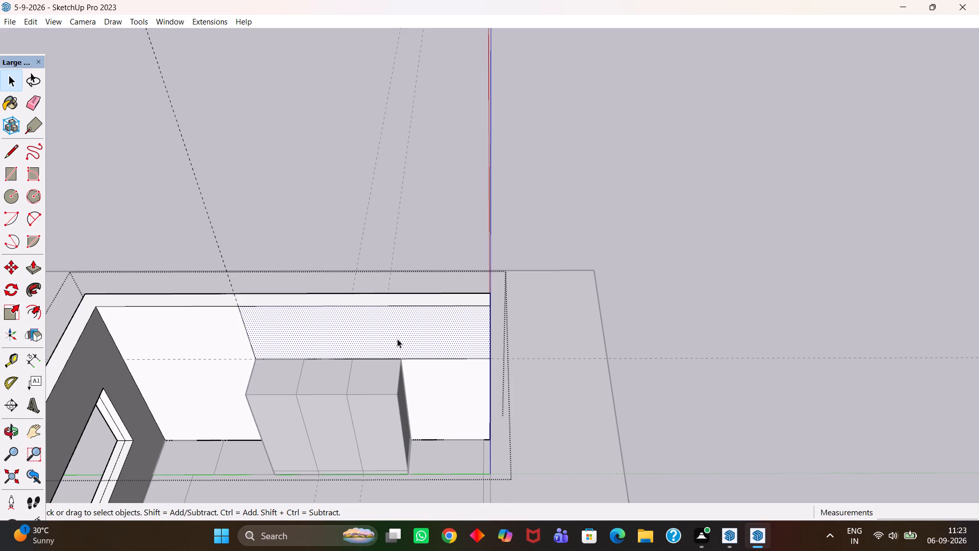
pyautogui.press('m')
pyautogui.click(395, 342)
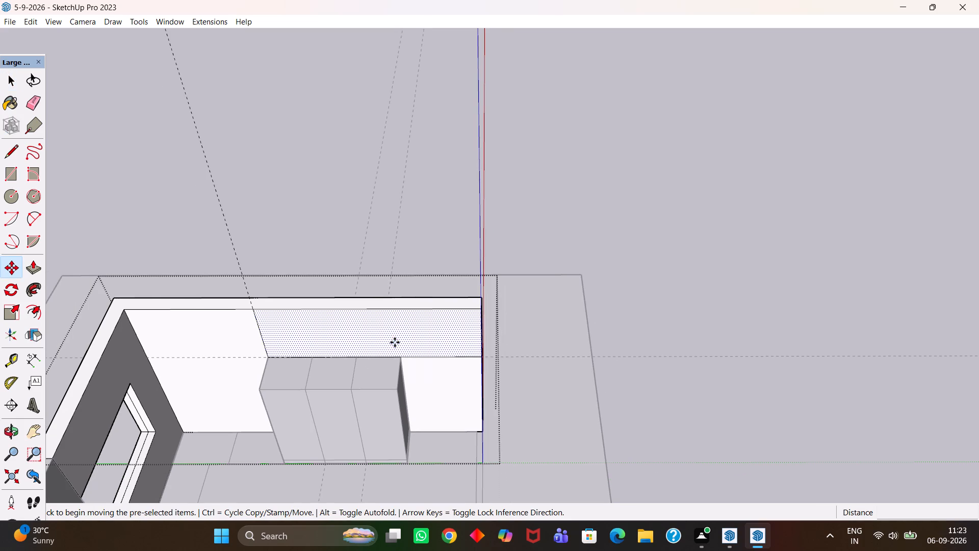
pyautogui.click(786, 310)
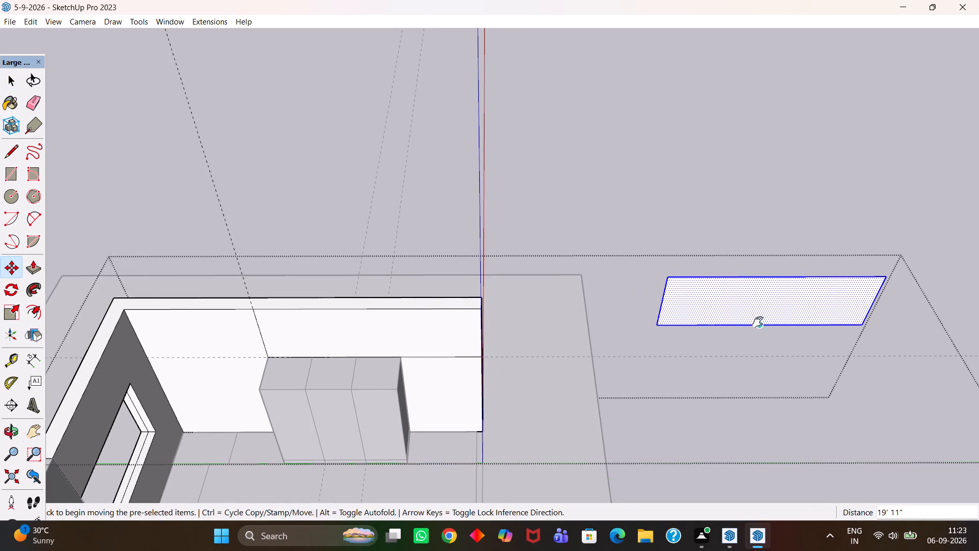
# Extrude the copied rectangular face 2' into a box.
pyautogui.press('h')
pyautogui.scroll(2, 758, 322)
pyautogui.moveTo(758, 313); pyautogui.dragTo(682, 316)
pyautogui.scroll(-3, 681, 314)
pyautogui.moveTo(613, 312); pyautogui.dragTo(691, 301)
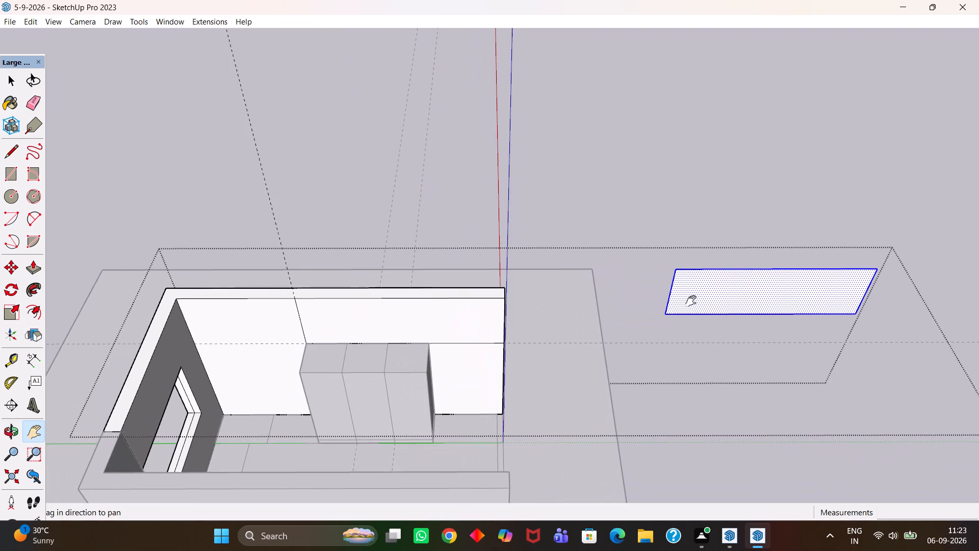
pyautogui.press('p')
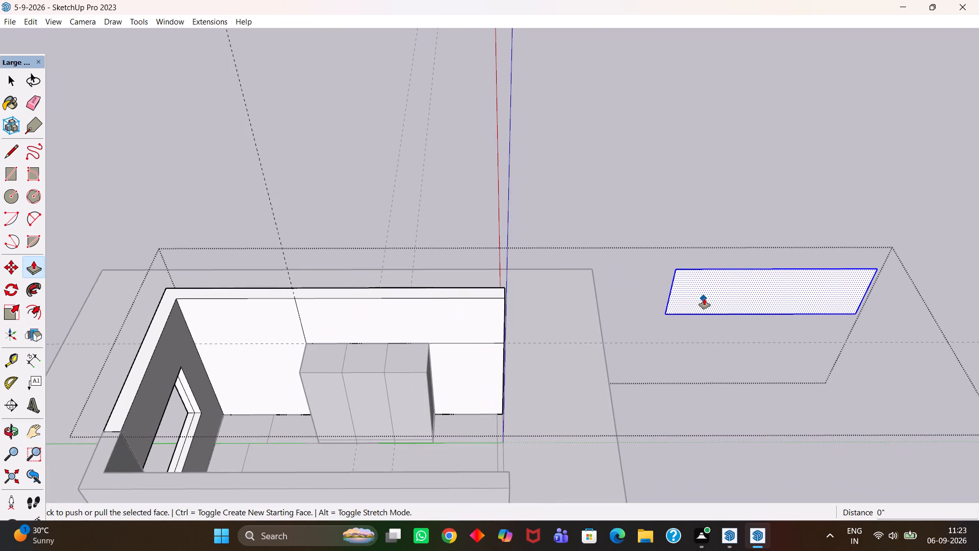
pyautogui.click(704, 298)
pyautogui.write("2'")
pyautogui.press('Return')
pyautogui.press('space')
pyautogui.click(711, 148)
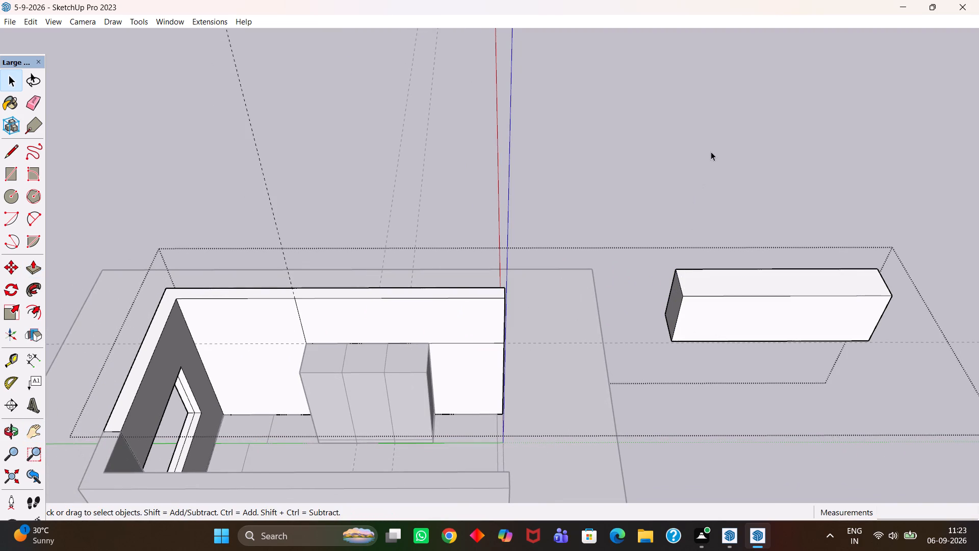
# Select the whole extruded box and make it a group.
pyautogui.click(711, 152)
pyautogui.click(729, 316)
pyautogui.tripleClick(732, 314)
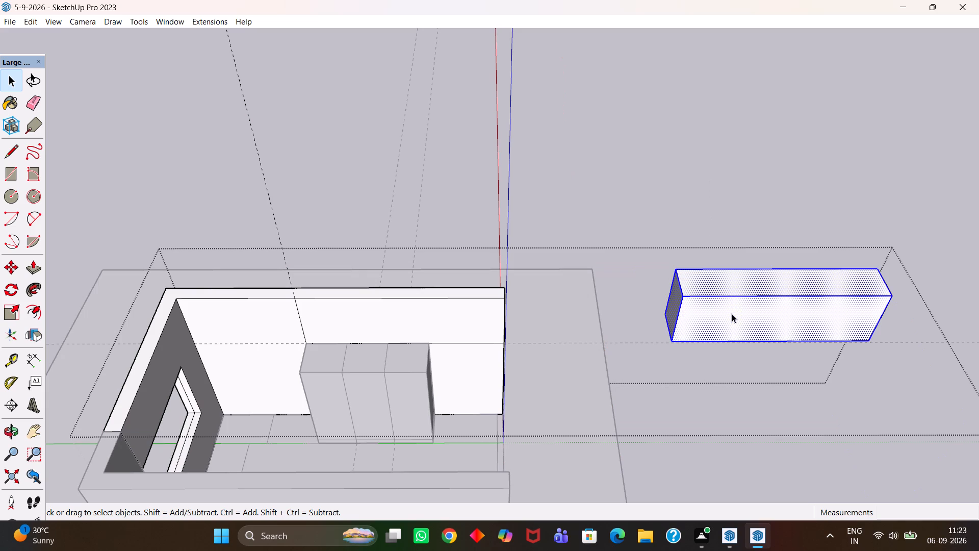
pyautogui.doubleClick(730, 313)
pyautogui.rightClick(729, 309)
pyautogui.click(767, 408)
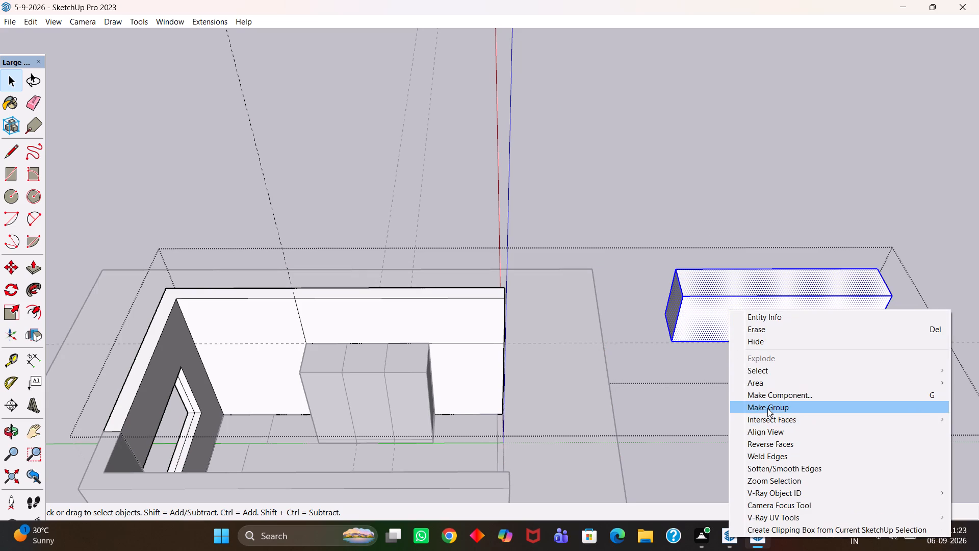
# Move the box group by its upper back corner to where the guide meets the back wall's top edge, above the wardrobe.
pyautogui.scroll(-1, 598, 264)
pyautogui.middleClick(676, 289)
pyautogui.scroll(2, 676, 289)
pyautogui.press('m')
pyautogui.click(665, 265)
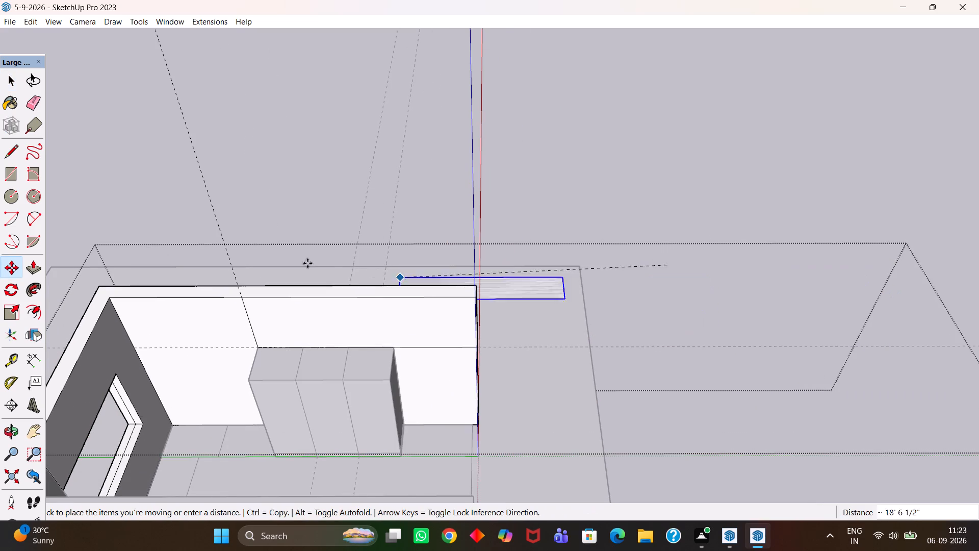
pyautogui.click(239, 297)
# Open the overhead box group and push its front face in by 18 mm.
pyautogui.scroll(-5, 285, 299)
pyautogui.press('h')
pyautogui.scroll(4, 409, 329)
pyautogui.moveTo(409, 329); pyautogui.dragTo(387, 339, button='middle')
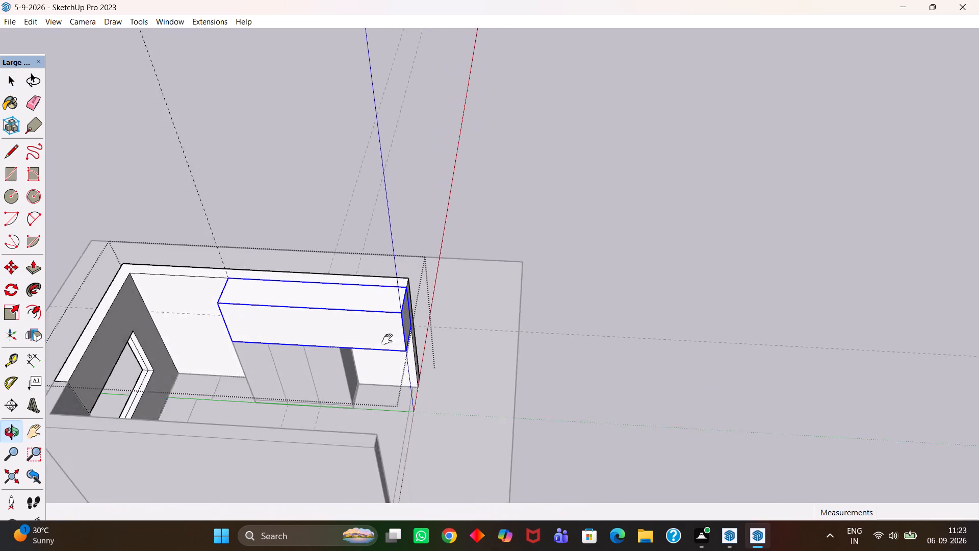
pyautogui.press('space')
pyautogui.doubleClick(347, 329)
pyautogui.click(332, 323)
pyautogui.scroll(6, 325, 322)
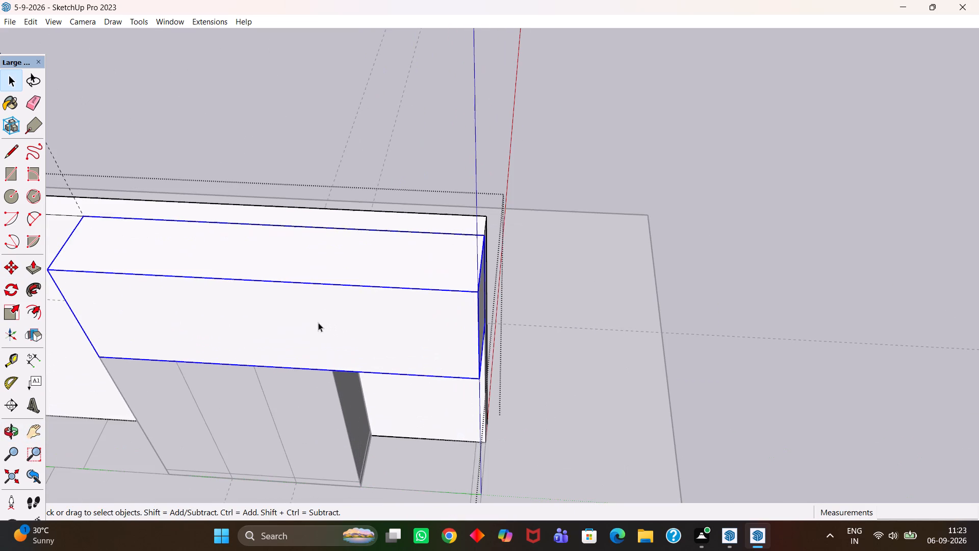
pyautogui.doubleClick(317, 322)
pyautogui.click(312, 316)
pyautogui.press('p')
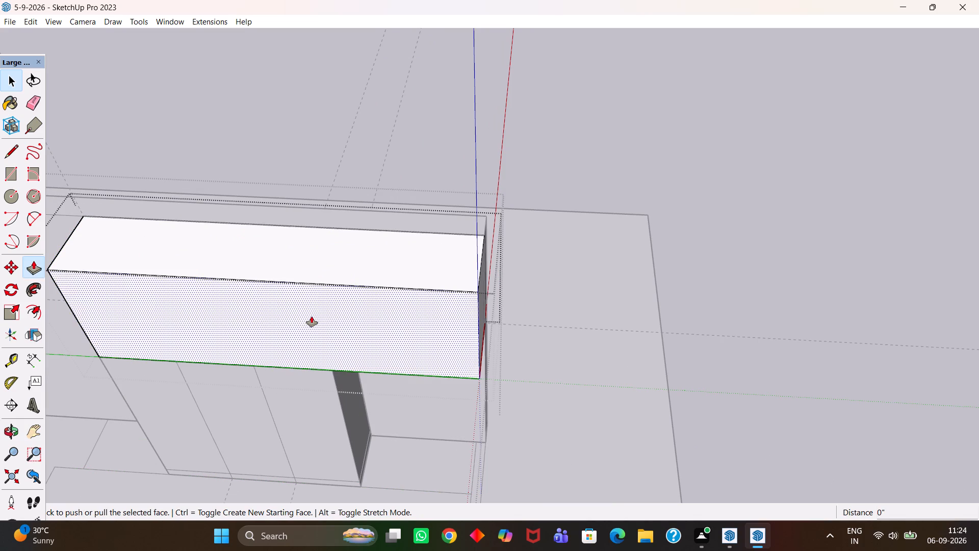
pyautogui.click(312, 316)
pyautogui.write('18mm')
pyautogui.press('Return')
pyautogui.press('h')
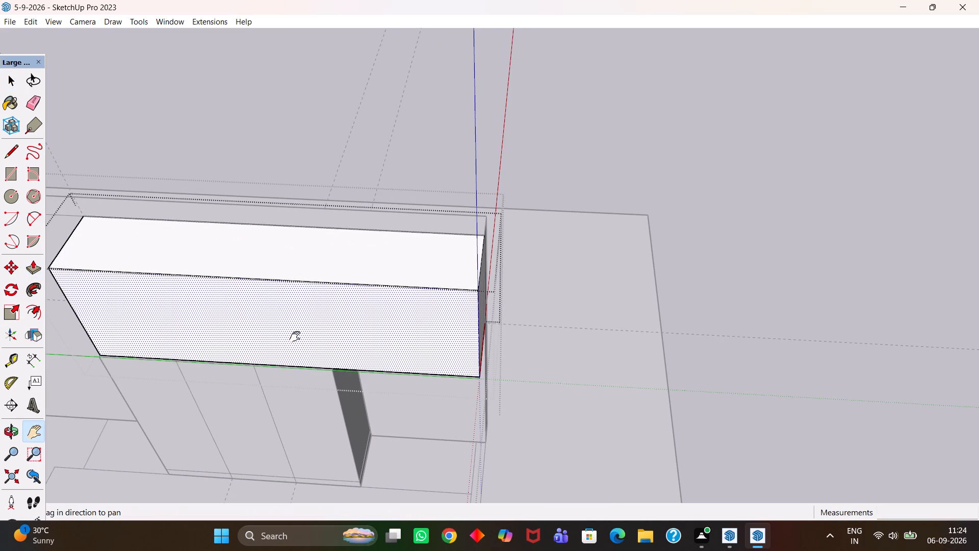
# Open the wardrobe group and push its first door face in about 1/2", in line with the overhead box's front.
pyautogui.scroll(-5, 291, 321)
pyautogui.moveTo(254, 318); pyautogui.dragTo(373, 318)
pyautogui.press('space')
pyautogui.doubleClick(722, 182)
pyautogui.scroll(2, 653, 243)
pyautogui.press('h')
pyautogui.moveTo(379, 340); pyautogui.dragTo(469, 350, button='middle')
pyautogui.scroll(2, 394, 345)
pyautogui.moveTo(372, 381); pyautogui.dragTo(584, 199)
pyautogui.scroll(3, 425, 337)
pyautogui.moveTo(403, 348); pyautogui.dragTo(539, 255)
pyautogui.moveTo(496, 319); pyautogui.dragTo(501, 325, button='middle')
pyautogui.scroll(3, 498, 325)
pyautogui.moveTo(501, 325); pyautogui.dragTo(503, 325, button='middle')
pyautogui.press('space')
pyautogui.click(527, 335)
pyautogui.moveTo(501, 352); pyautogui.dragTo(491, 356, button='middle')
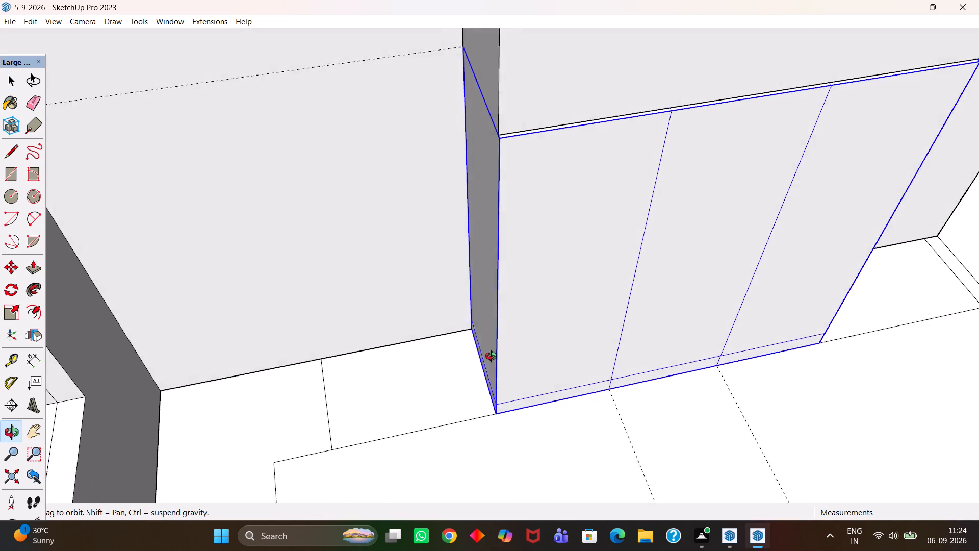
pyautogui.moveTo(491, 356); pyautogui.dragTo(484, 357, button='middle')
pyautogui.scroll(-1, 522, 292)
pyautogui.moveTo(523, 289); pyautogui.dragTo(533, 297, button='middle')
pyautogui.scroll(2, 527, 291)
pyautogui.press('h')
pyautogui.moveTo(553, 254); pyautogui.dragTo(509, 362)
pyautogui.moveTo(510, 368); pyautogui.dragTo(510, 352, button='middle')
pyautogui.press('space')
pyautogui.scroll(2, 510, 352)
pyautogui.doubleClick(485, 275)
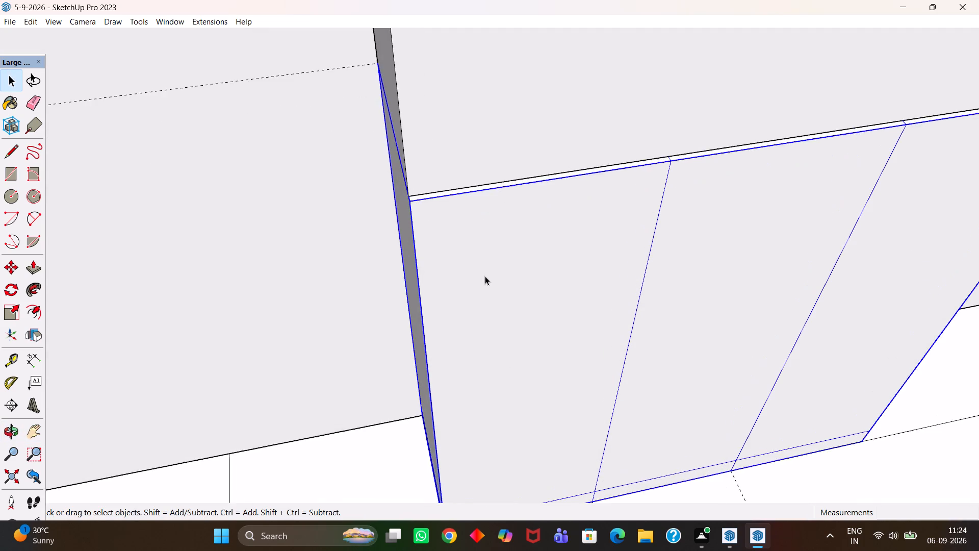
pyautogui.click(467, 243)
pyautogui.press('p')
pyautogui.click(478, 232)
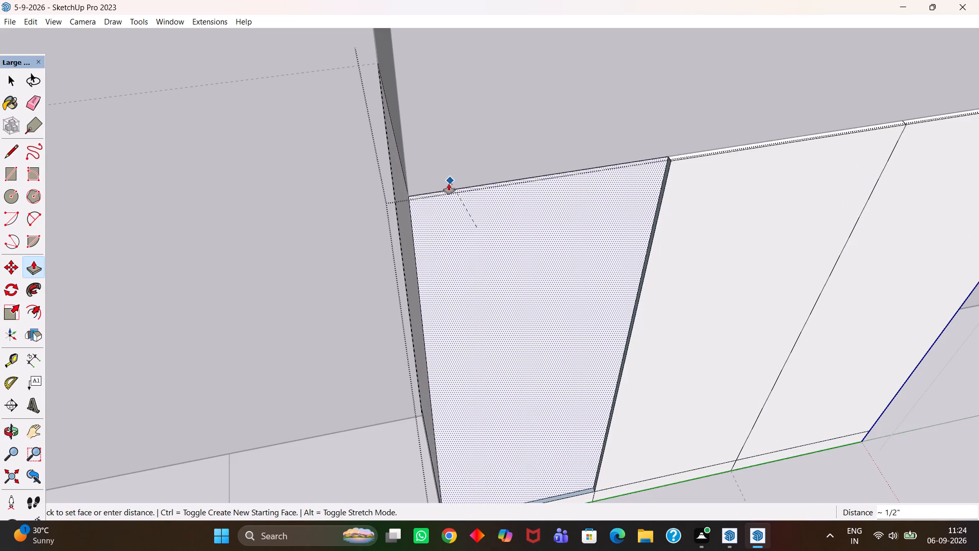
pyautogui.click(448, 188)
# Push the wardrobe's middle and last door faces in about 1/2", level with the first door face.
pyautogui.press('space')
pyautogui.click(720, 213)
pyautogui.press('p')
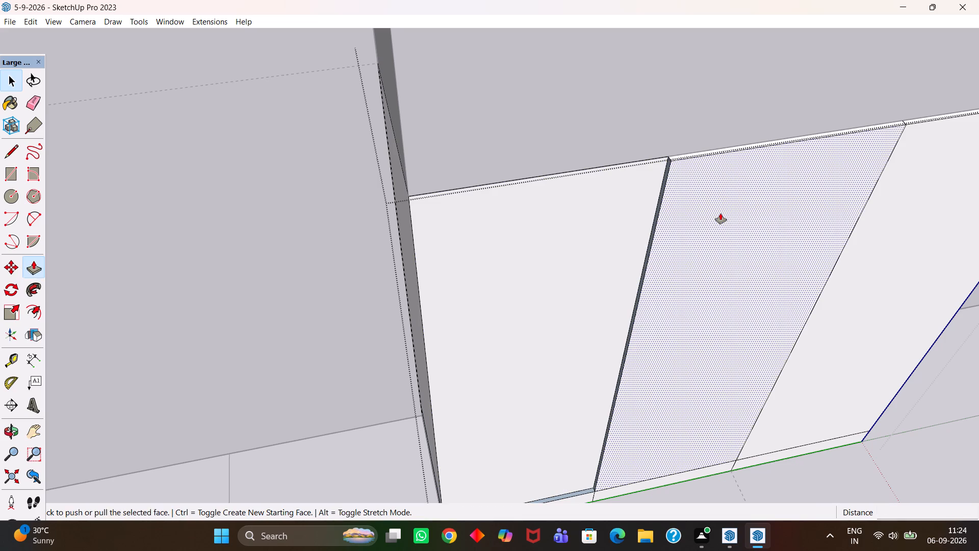
pyautogui.click(720, 213)
pyautogui.click(616, 170)
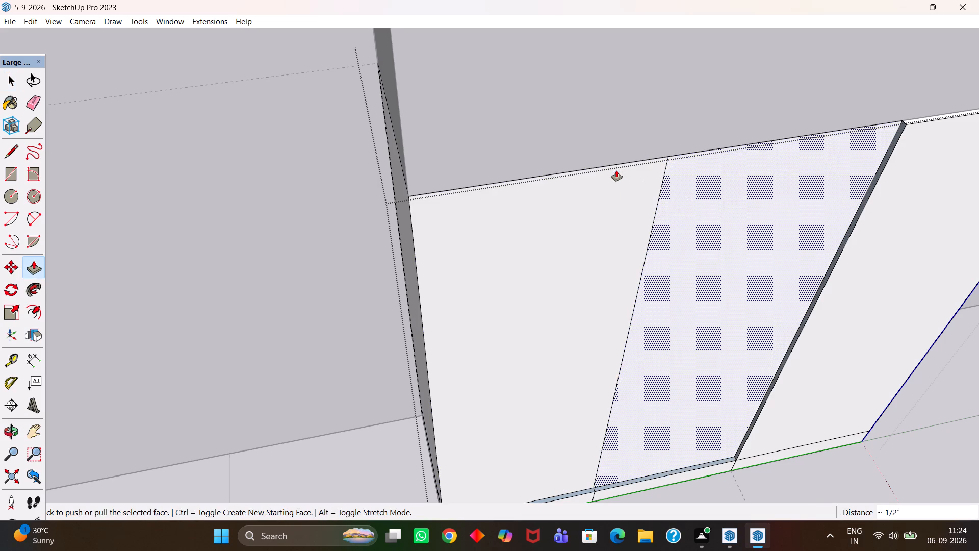
pyautogui.press('h')
pyautogui.moveTo(687, 187); pyautogui.dragTo(430, 263)
pyautogui.press('space')
pyautogui.click(676, 259)
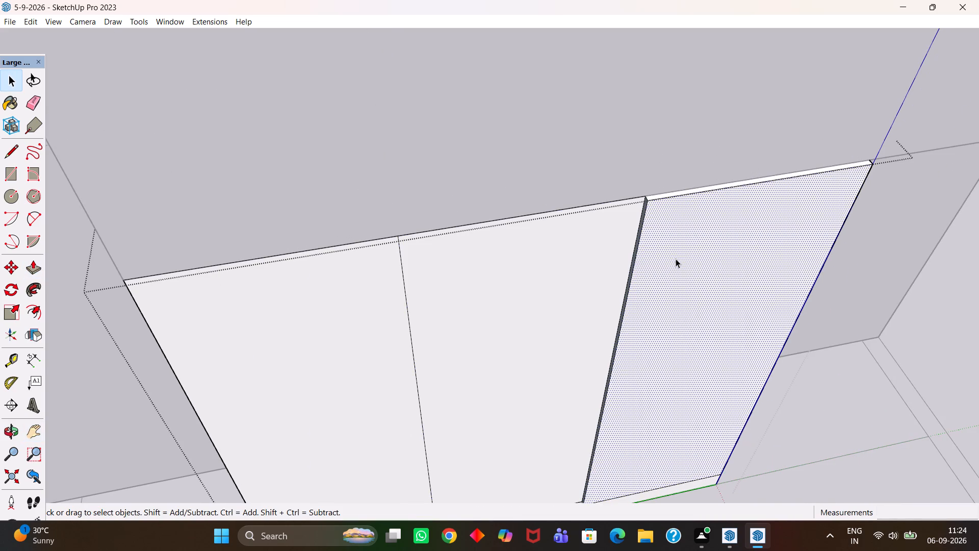
pyautogui.press('p')
pyautogui.click(676, 259)
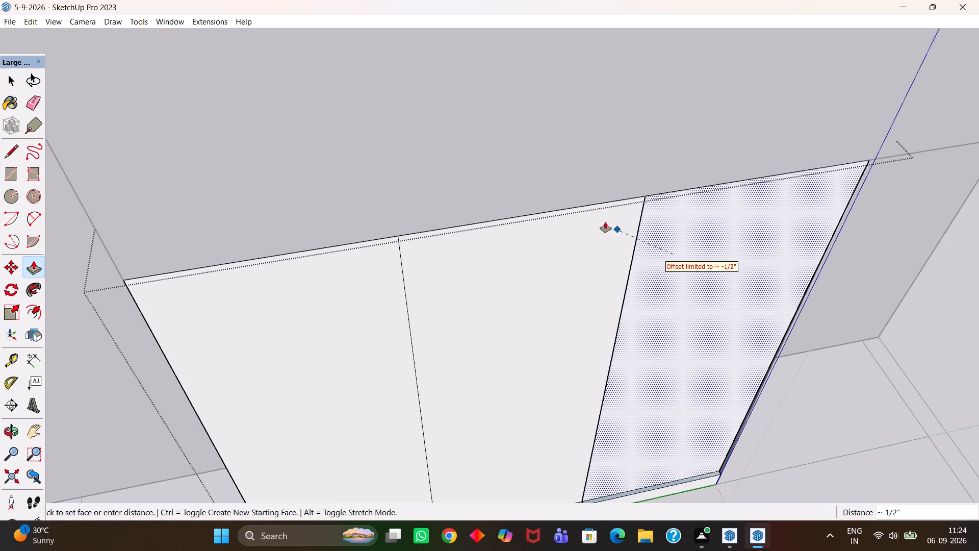
pyautogui.click(605, 211)
# Push the base strip's section under the first door in about 1/2" to the door plane, and further behind it.
pyautogui.press('h')
pyautogui.scroll(-6, 606, 211)
pyautogui.moveTo(678, 233); pyautogui.dragTo(669, 247, button='middle')
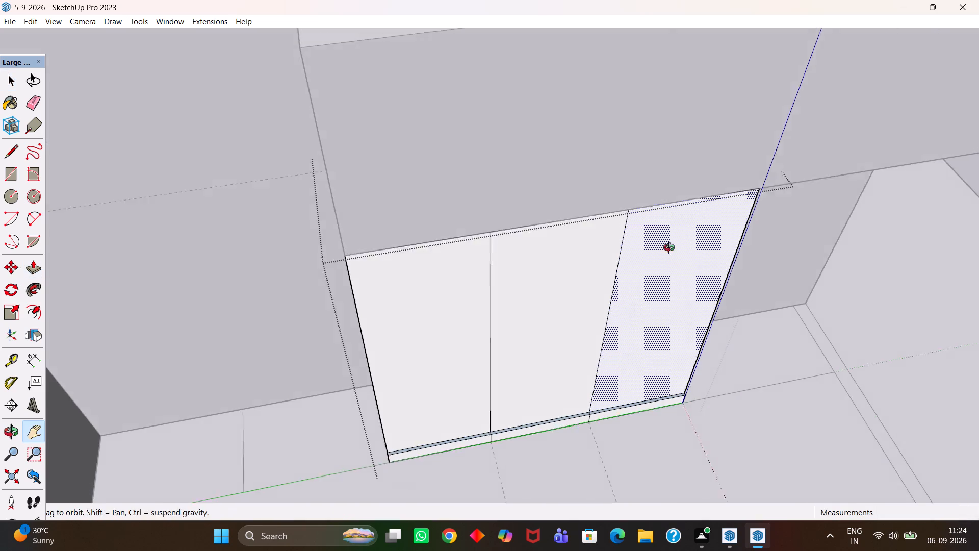
pyautogui.moveTo(669, 247); pyautogui.dragTo(650, 271, button='middle')
pyautogui.scroll(4, 654, 264)
pyautogui.moveTo(407, 356); pyautogui.dragTo(581, 178)
pyautogui.moveTo(527, 284); pyautogui.dragTo(595, 217, button='middle')
pyautogui.scroll(2, 595, 217)
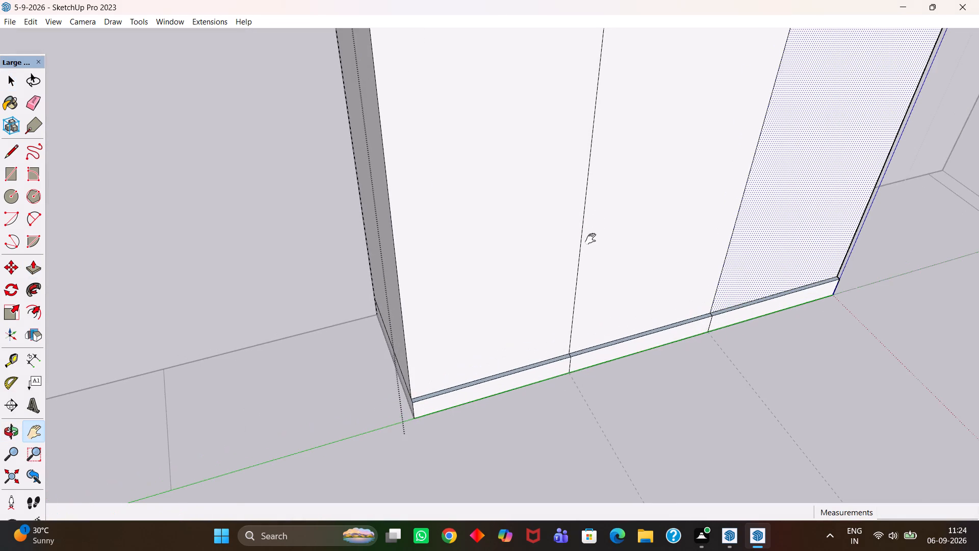
pyautogui.scroll(2, 590, 239)
pyautogui.moveTo(585, 279); pyautogui.dragTo(602, 215)
pyautogui.scroll(3, 575, 280)
pyautogui.press('space')
pyautogui.click(506, 375)
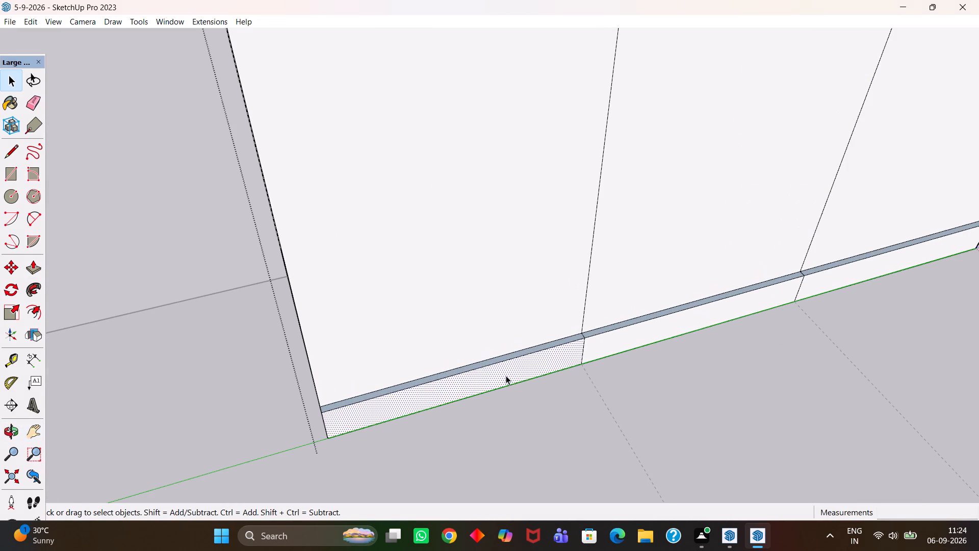
pyautogui.press('p')
pyautogui.click(506, 375)
pyautogui.click(495, 351)
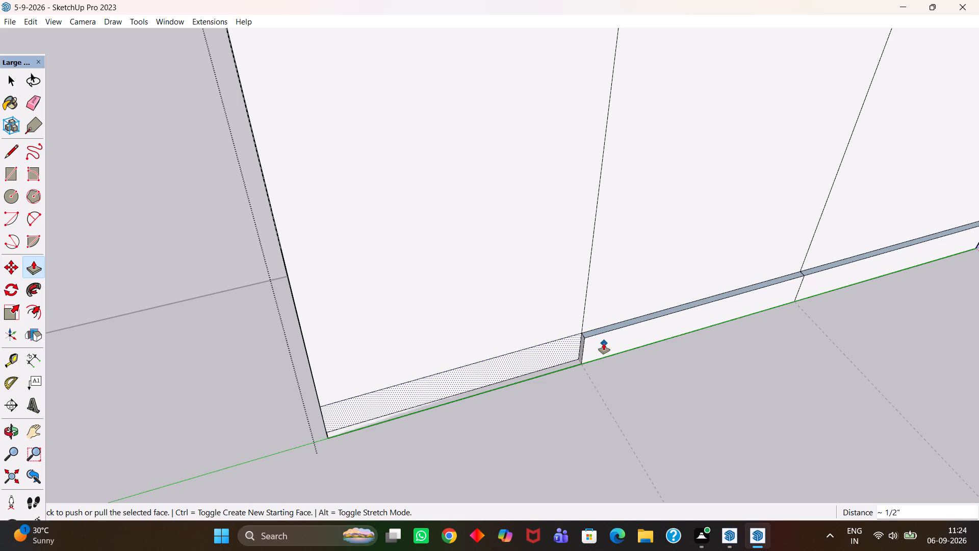
pyautogui.click(604, 343)
pyautogui.press('space')
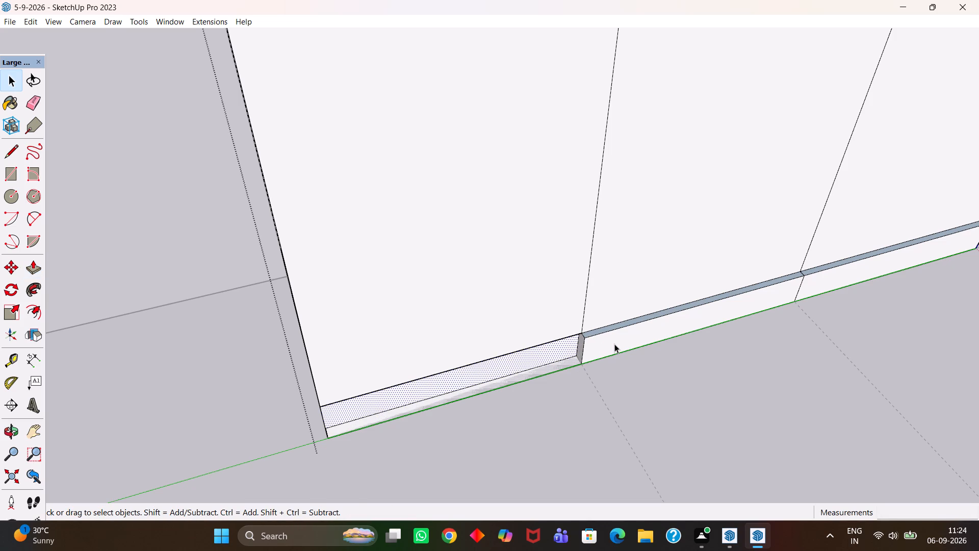
# Push the base strip's middle section in to the door plane and another 1/2", level with the first section.
pyautogui.scroll(2, 615, 344)
pyautogui.moveTo(623, 354); pyautogui.dragTo(600, 363, button='middle')
pyautogui.scroll(1, 602, 363)
pyautogui.press('space')
pyautogui.click(593, 351)
pyautogui.press('p')
pyautogui.click(591, 355)
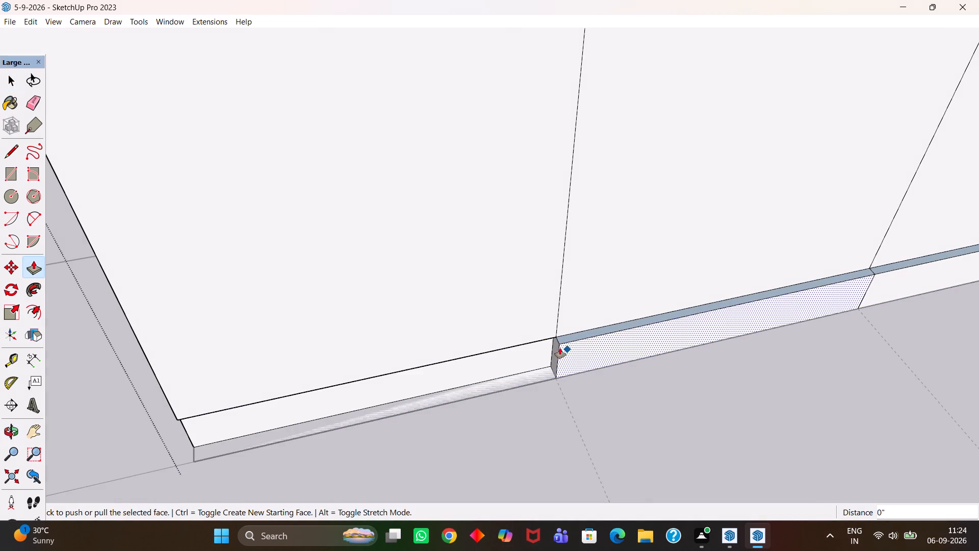
pyautogui.click(583, 352)
pyautogui.click(560, 331)
pyautogui.scroll(1, 561, 348)
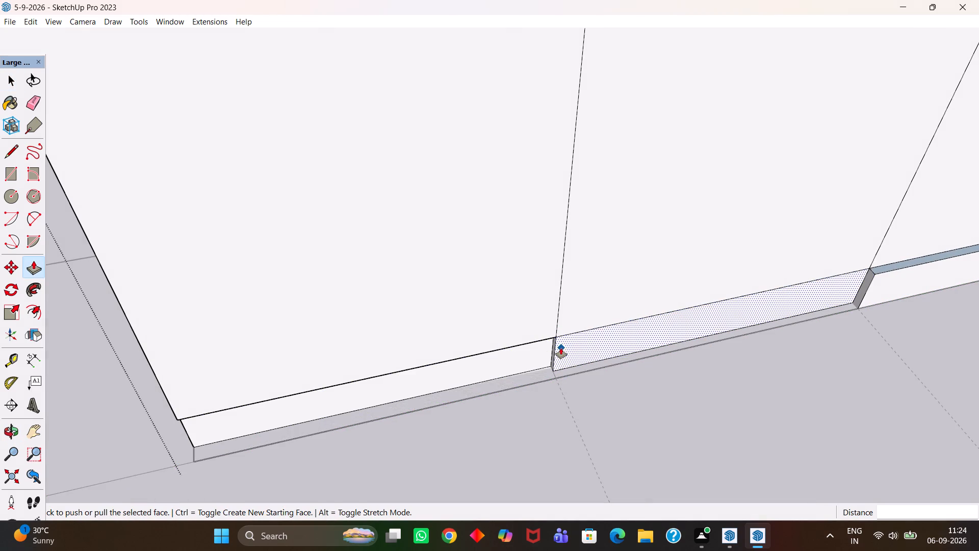
pyautogui.scroll(2, 561, 348)
pyautogui.click(565, 349)
pyautogui.click(534, 355)
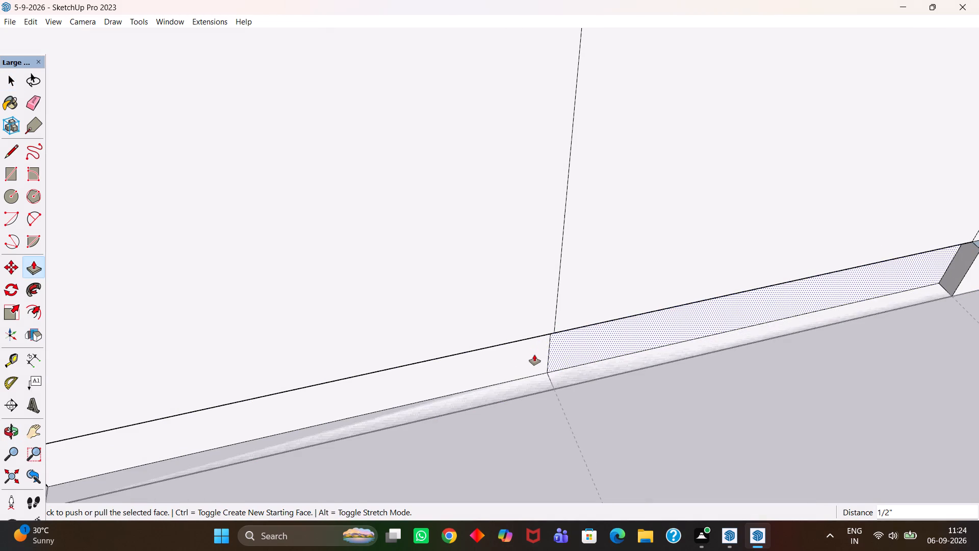
# Push the base strip's last section in to the door plane and another 1/2", level with the middle section.
pyautogui.scroll(-5, 534, 355)
pyautogui.press('h')
pyautogui.moveTo(672, 332); pyautogui.dragTo(509, 354)
pyautogui.press('space')
pyautogui.click(663, 319)
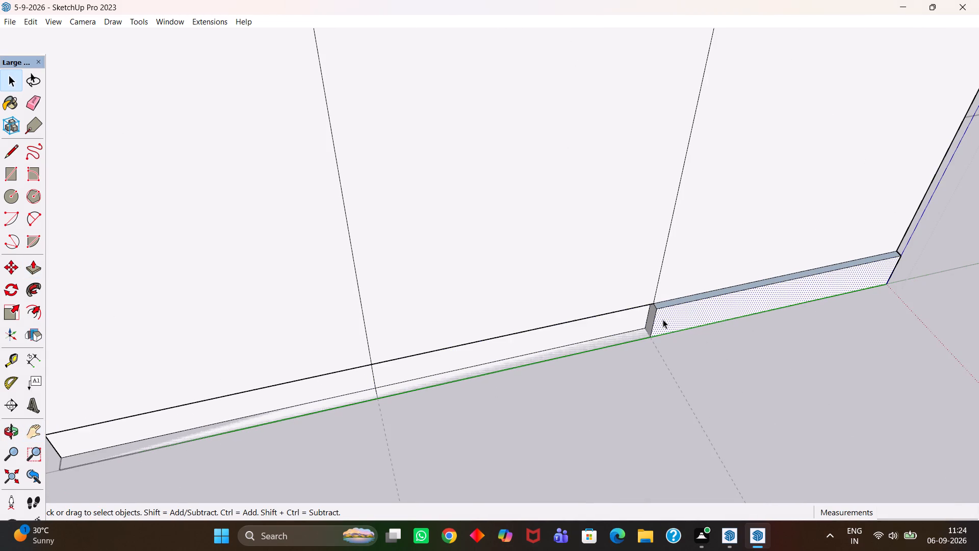
pyautogui.press('p')
pyautogui.click(663, 319)
pyautogui.click(609, 317)
pyautogui.click(661, 319)
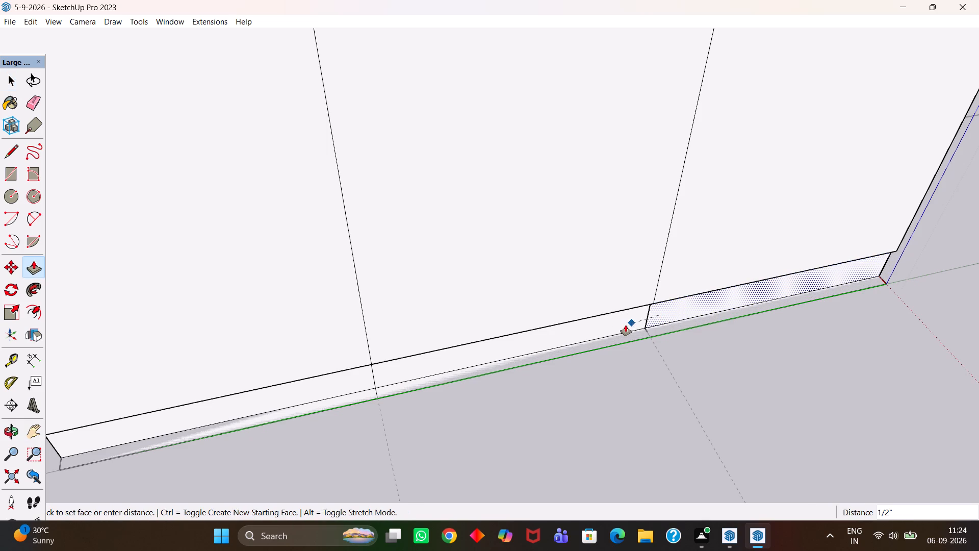
pyautogui.click(616, 325)
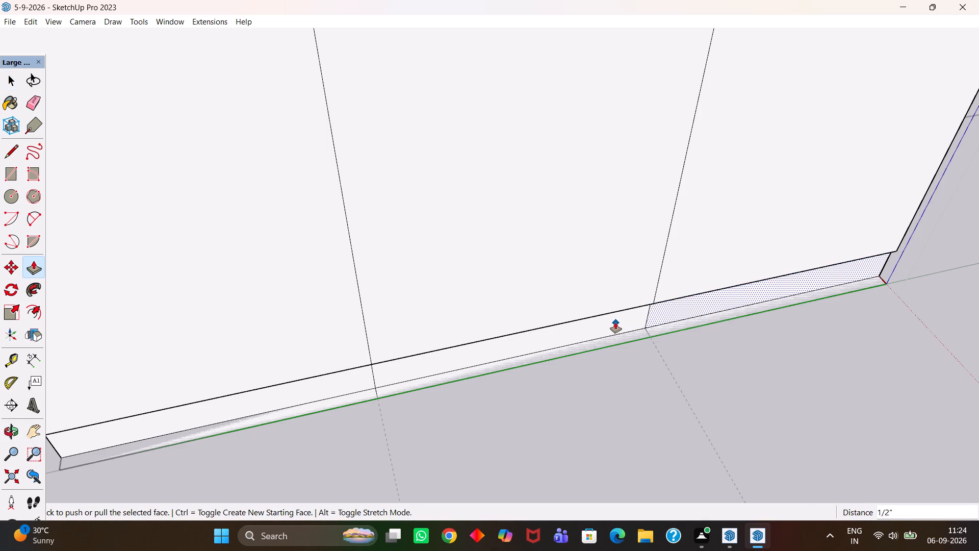
# Leave the wardrobe group and examine the recessed base strip along the bottom of its doors.
pyautogui.scroll(2, 615, 322)
pyautogui.scroll(-6, 608, 324)
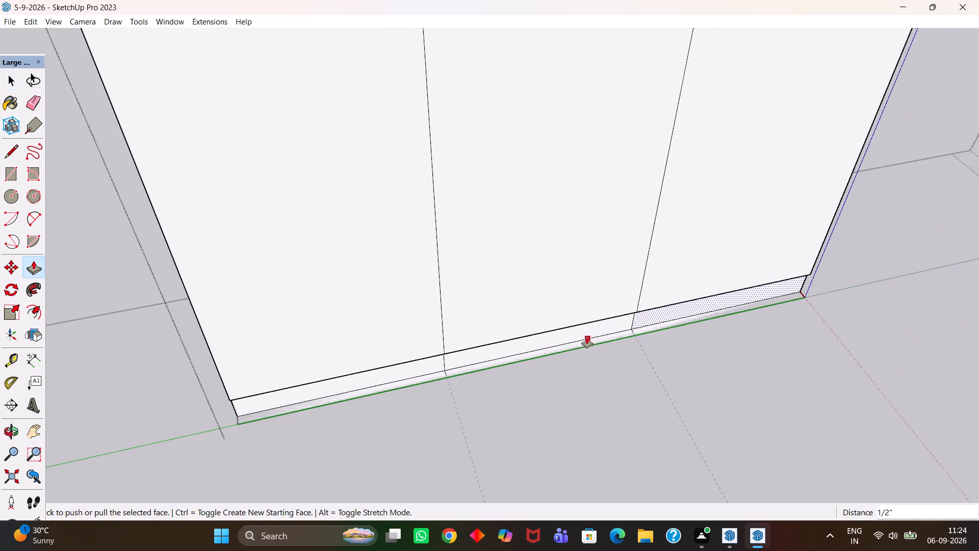
pyautogui.middleClick(587, 338)
pyautogui.scroll(1, 587, 338)
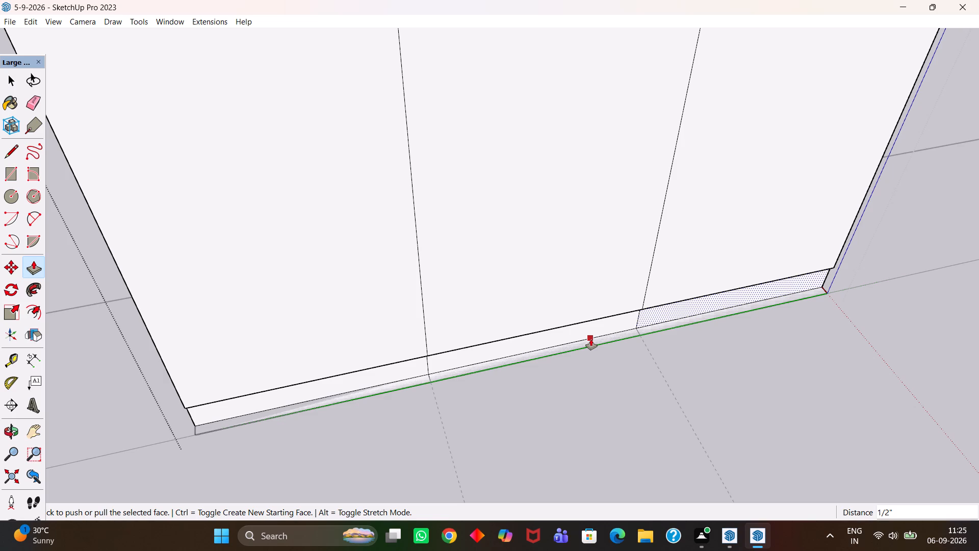
pyautogui.scroll(2, 591, 339)
pyautogui.scroll(-1, 591, 339)
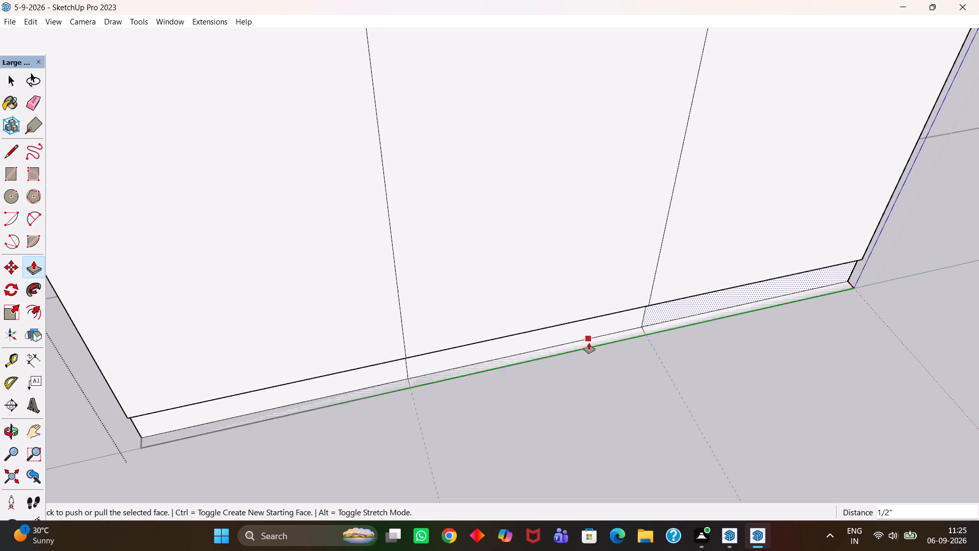
pyautogui.scroll(-3, 597, 361)
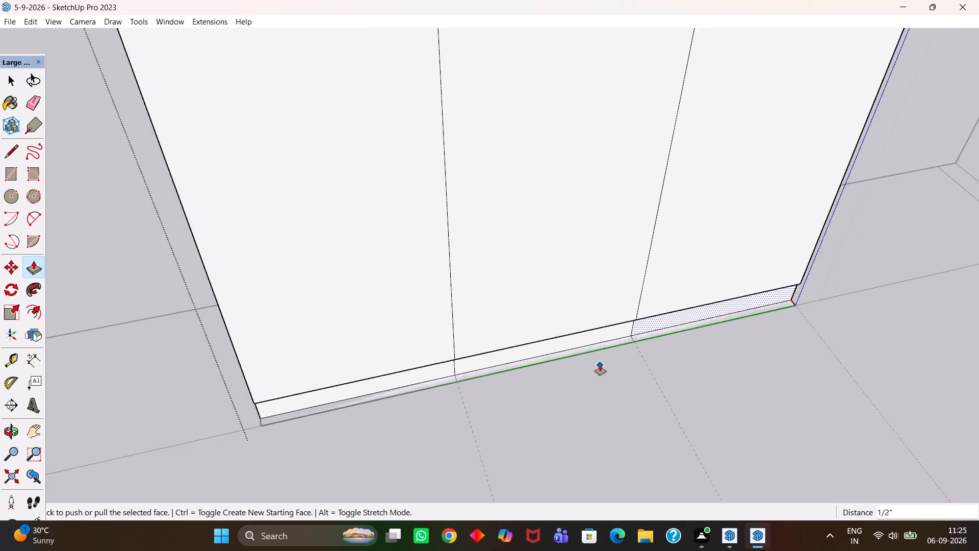
pyautogui.scroll(-4, 602, 365)
pyautogui.moveTo(632, 393); pyautogui.dragTo(597, 398, button='middle')
pyautogui.scroll(1, 618, 405)
pyautogui.press('space')
pyautogui.click(686, 398)
pyautogui.scroll(4, 545, 356)
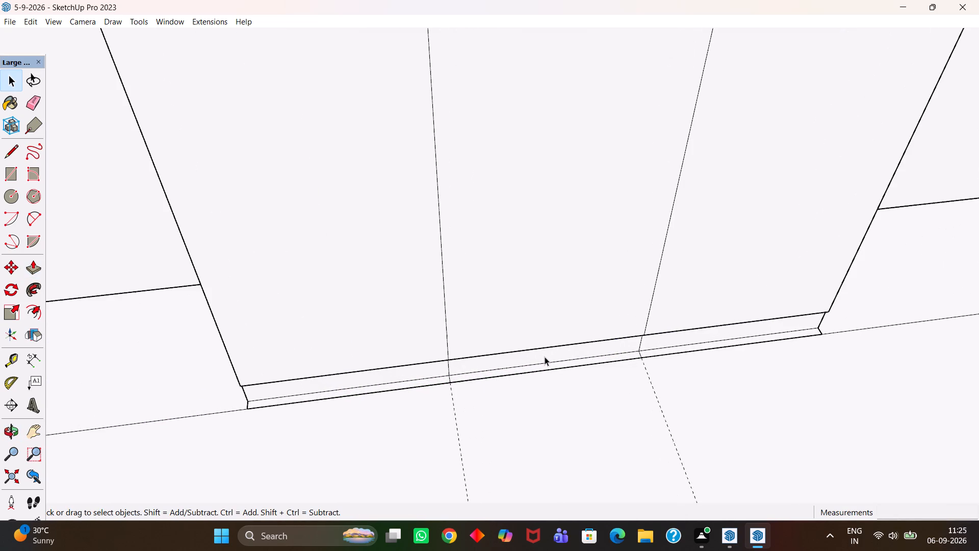
pyautogui.scroll(2, 544, 358)
pyautogui.press('h')
pyautogui.scroll(-5, 543, 359)
pyautogui.scroll(1, 676, 391)
pyautogui.moveTo(676, 391); pyautogui.dragTo(616, 352, button='middle')
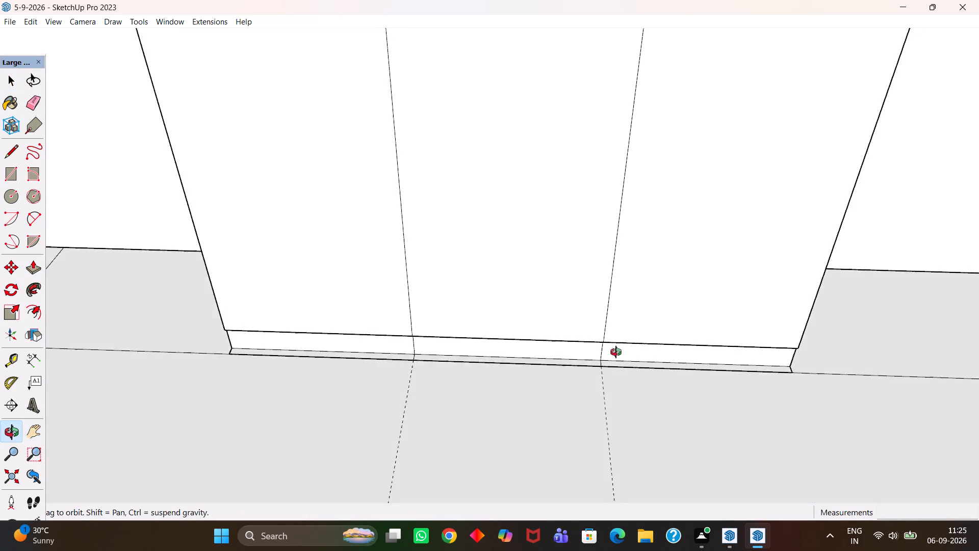
pyautogui.moveTo(616, 352); pyautogui.dragTo(619, 349, button='middle')
pyautogui.scroll(4, 618, 349)
pyautogui.press('h')
pyautogui.scroll(2, 541, 355)
pyautogui.moveTo(460, 356); pyautogui.dragTo(725, 393)
pyautogui.scroll(-4, 653, 389)
pyautogui.scroll(4, 346, 377)
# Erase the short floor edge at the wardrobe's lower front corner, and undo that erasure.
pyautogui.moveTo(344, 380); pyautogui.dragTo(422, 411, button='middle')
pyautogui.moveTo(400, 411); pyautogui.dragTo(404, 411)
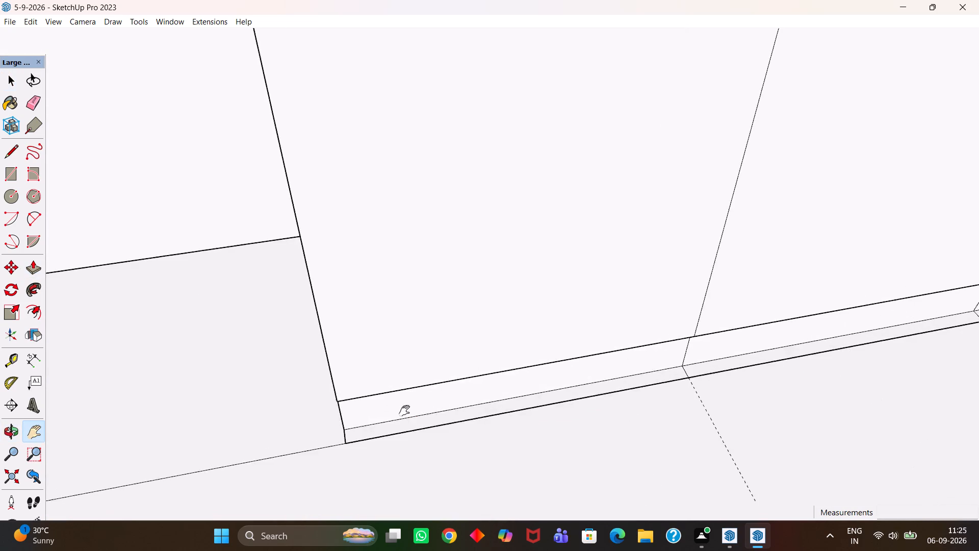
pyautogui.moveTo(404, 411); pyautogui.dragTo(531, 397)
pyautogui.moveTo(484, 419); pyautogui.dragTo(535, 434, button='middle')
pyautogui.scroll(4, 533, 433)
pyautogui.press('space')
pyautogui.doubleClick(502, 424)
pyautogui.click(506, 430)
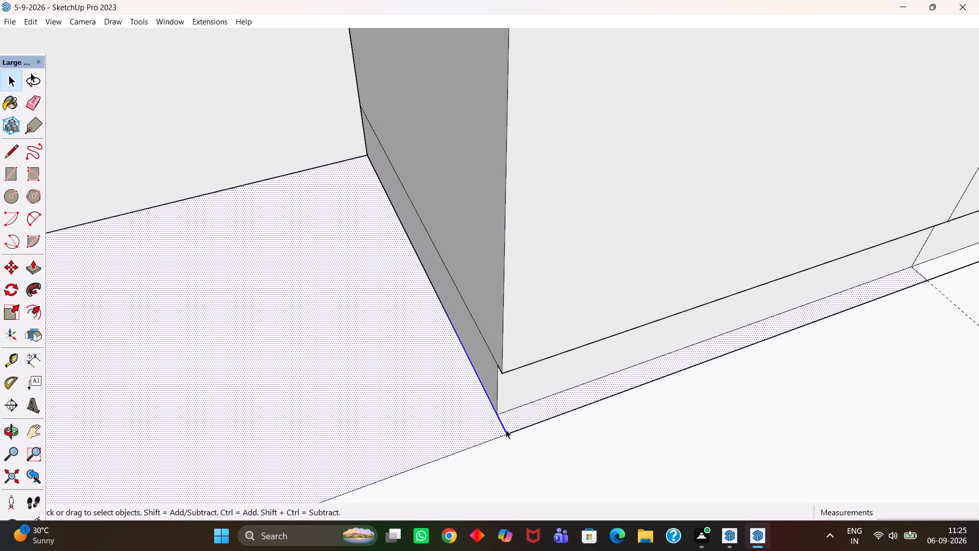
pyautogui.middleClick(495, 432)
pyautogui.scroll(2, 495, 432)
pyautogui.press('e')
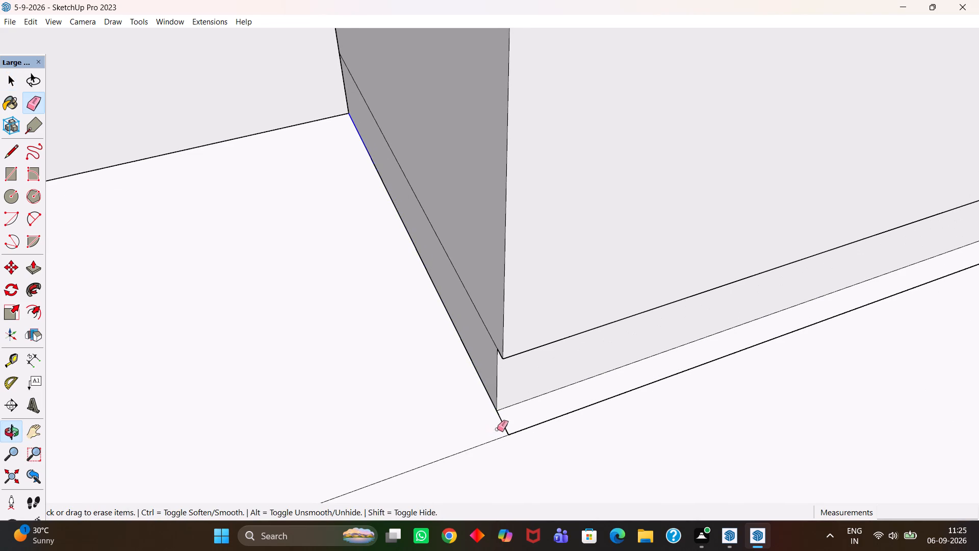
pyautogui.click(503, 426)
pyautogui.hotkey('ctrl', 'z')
# Examine the wardrobe's lower front corner where the base strip meets the side panel.
pyautogui.scroll(2, 531, 426)
pyautogui.press('space')
pyautogui.scroll(-4, 530, 424)
pyautogui.scroll(3, 530, 429)
pyautogui.moveTo(530, 429); pyautogui.dragTo(490, 417, button='middle')
pyautogui.press('h')
pyautogui.moveTo(506, 373); pyautogui.dragTo(494, 477)
pyautogui.moveTo(492, 471); pyautogui.dragTo(519, 469, button='middle')
pyautogui.scroll(1, 518, 469)
pyautogui.scroll(-2, 513, 456)
pyautogui.press('h')
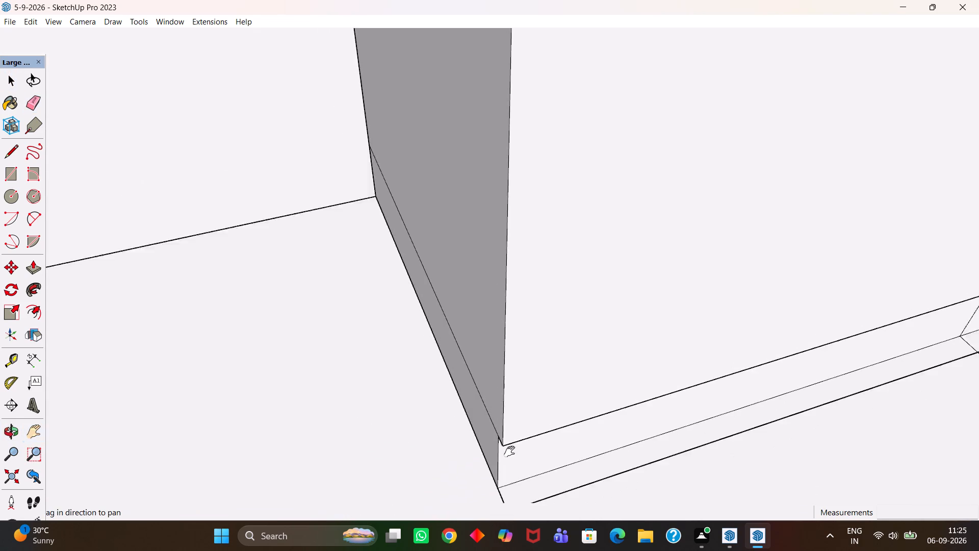
# Open the wardrobe group and copy its first door face out to the space in front of the wardrobe.
pyautogui.scroll(-17, 509, 452)
pyautogui.moveTo(674, 393); pyautogui.dragTo(577, 431, button='middle')
pyautogui.scroll(1, 645, 405)
pyautogui.scroll(-8, 585, 426)
pyautogui.moveTo(525, 379); pyautogui.dragTo(547, 440, button='middle')
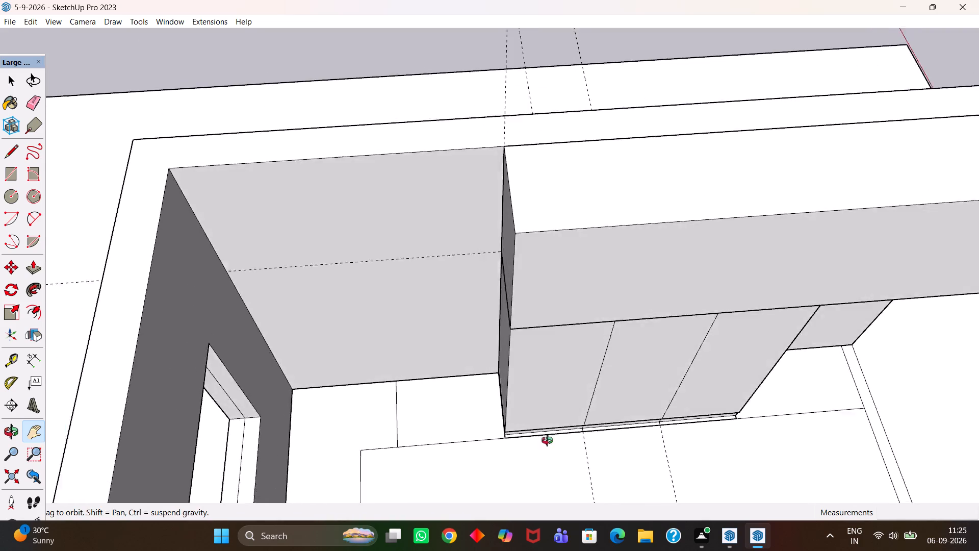
pyautogui.moveTo(547, 440); pyautogui.dragTo(551, 450, button='middle')
pyautogui.scroll(4, 551, 450)
pyautogui.scroll(5, 523, 331)
pyautogui.scroll(-6, 522, 329)
pyautogui.press('space')
pyautogui.click(549, 368)
pyautogui.doubleClick(549, 368)
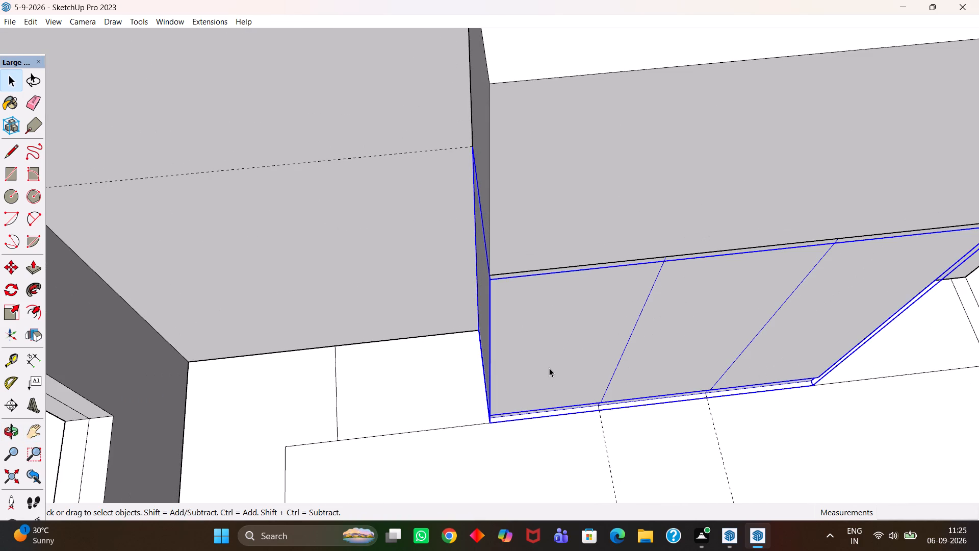
pyautogui.click(544, 357)
pyautogui.scroll(-4, 544, 357)
pyautogui.press('m')
pyautogui.click(545, 357)
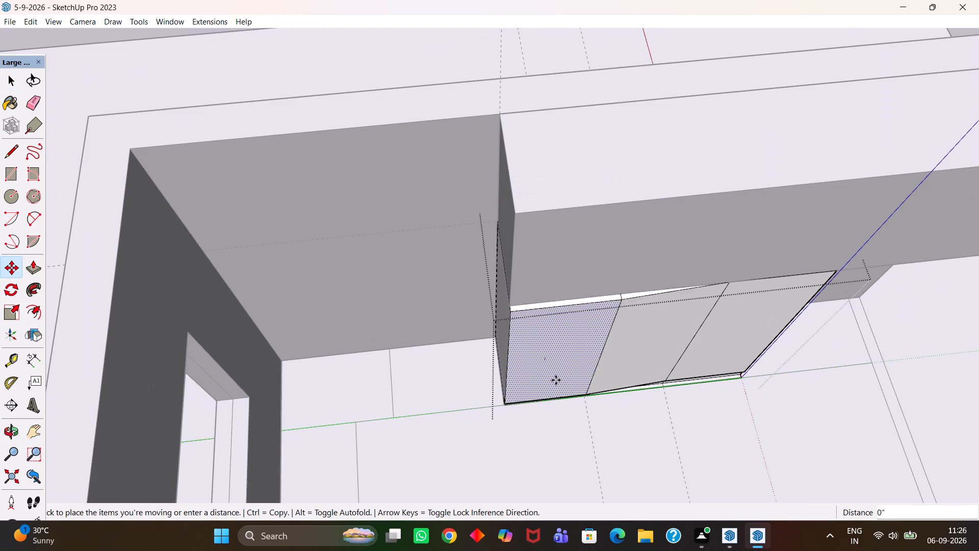
pyautogui.click(598, 431)
# Extrude the copied door face 18 mm into a shutter panel.
pyautogui.scroll(2, 603, 417)
pyautogui.press('p')
pyautogui.click(603, 414)
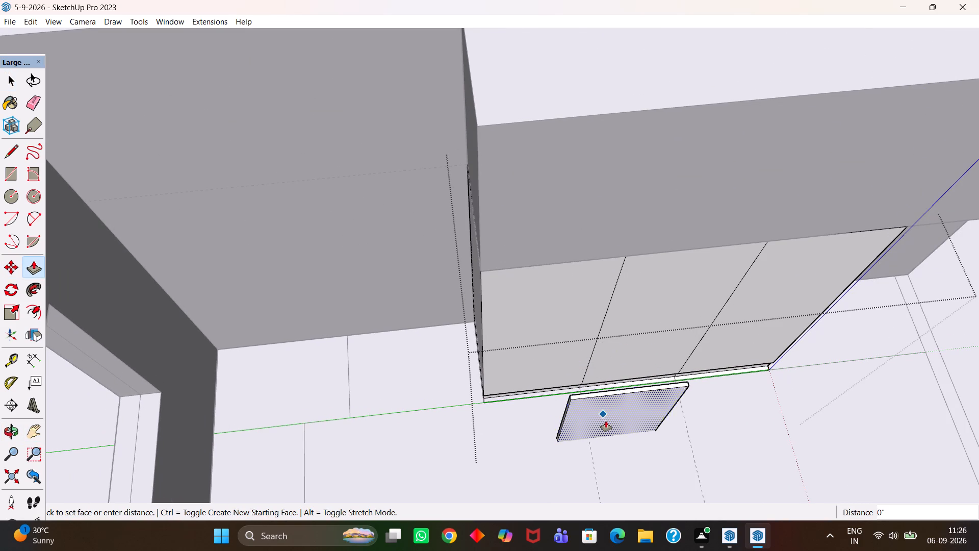
pyautogui.write('18mm')
pyautogui.press('Return')
# Make the whole extruded shutter panel in front of the wardrobe into a group.
pyautogui.press('h')
pyautogui.scroll(5, 610, 421)
pyautogui.press('space')
pyautogui.tripleClick(604, 402)
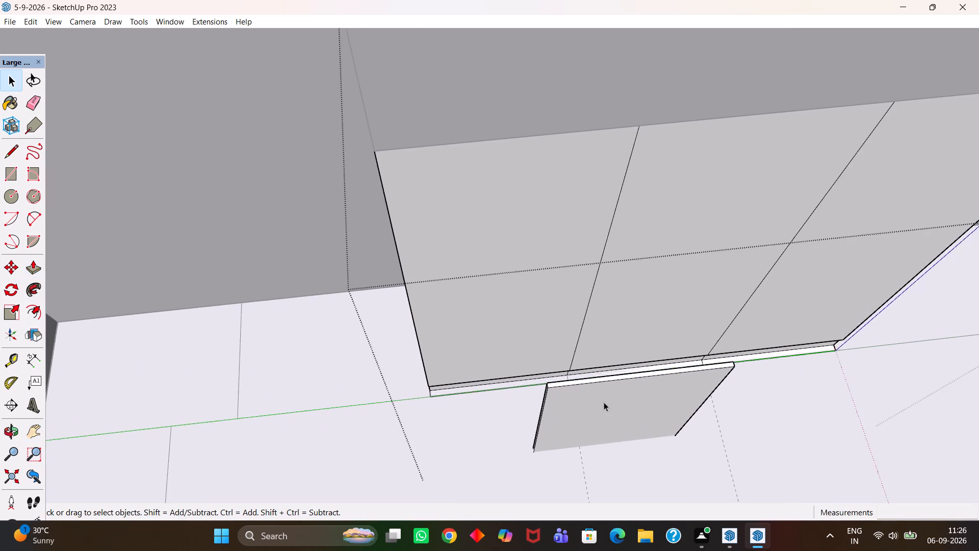
pyautogui.doubleClick(602, 402)
pyautogui.rightClick(602, 400)
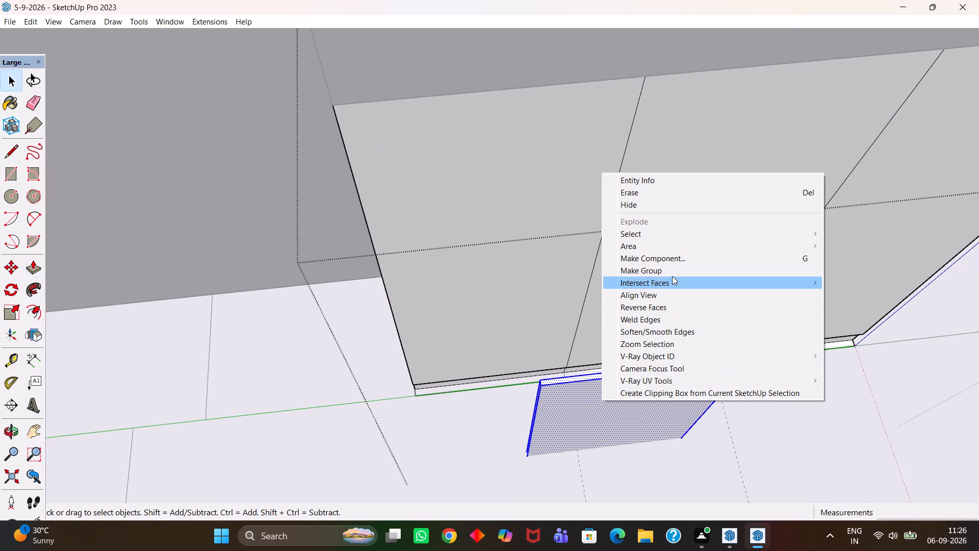
pyautogui.click(670, 275)
# Open the shutter group and push its left narrow side face inward 5 mm to reduce the shutter's width.
pyautogui.scroll(-4, 565, 399)
pyautogui.moveTo(545, 406); pyautogui.dragTo(601, 401, button='middle')
pyautogui.scroll(3, 603, 402)
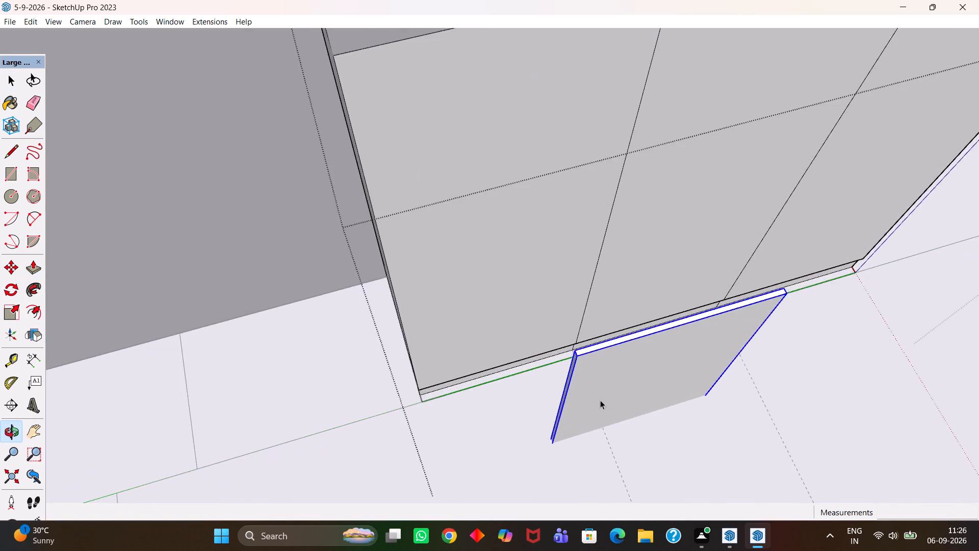
pyautogui.scroll(15, 600, 400)
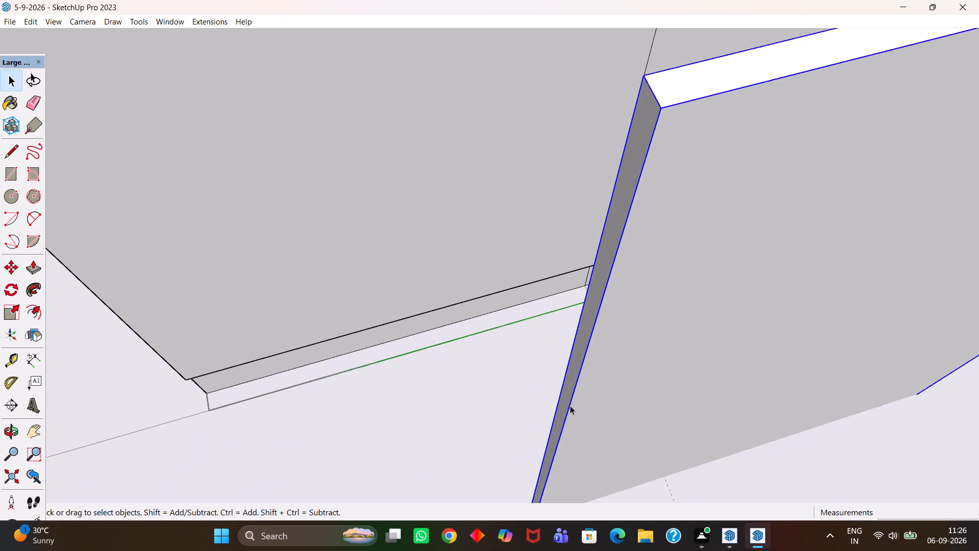
pyautogui.scroll(2, 570, 406)
pyautogui.middleClick(579, 416)
pyautogui.scroll(2, 580, 416)
pyautogui.press('space')
pyautogui.tripleClick(566, 382)
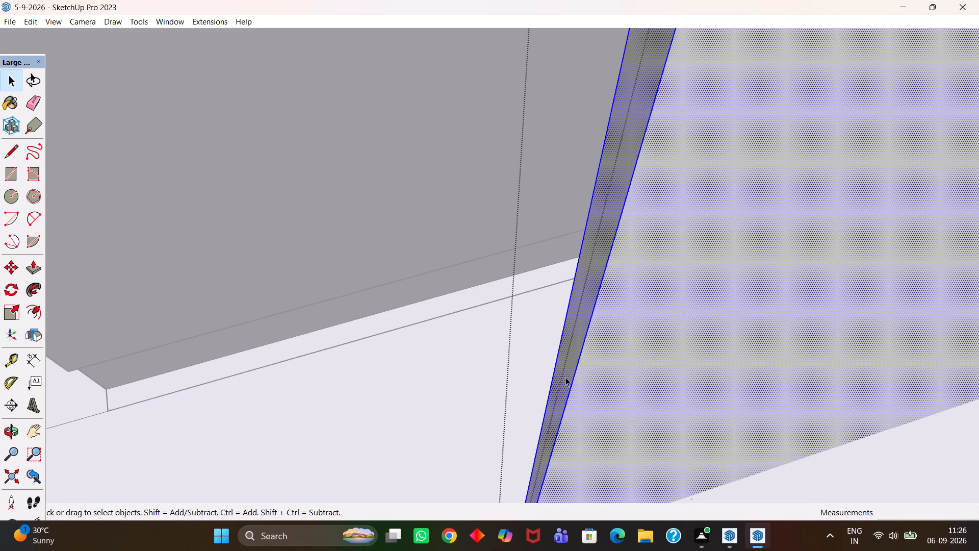
pyautogui.click(565, 369)
pyautogui.press('p')
pyautogui.click(566, 370)
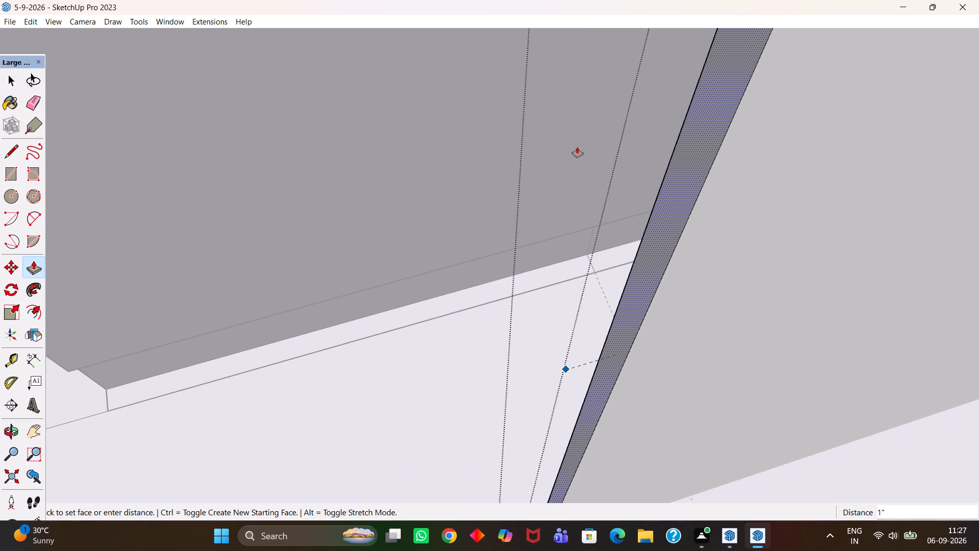
pyautogui.press('space')
pyautogui.press('p')
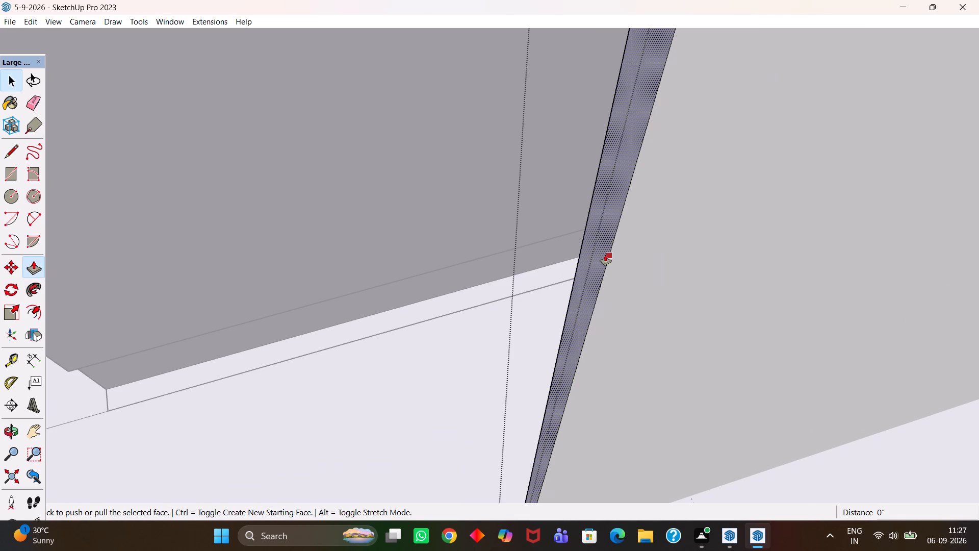
pyautogui.click(601, 254)
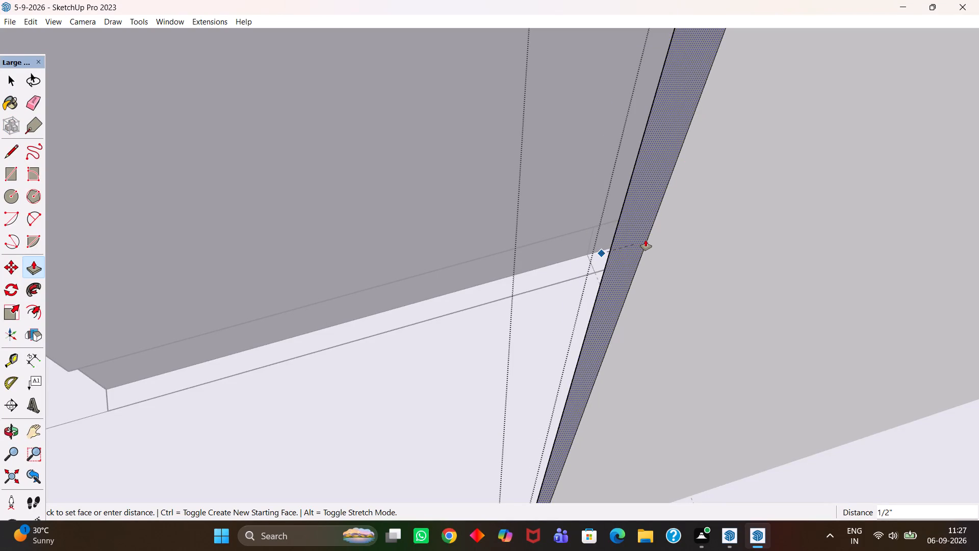
pyautogui.write('5mm')
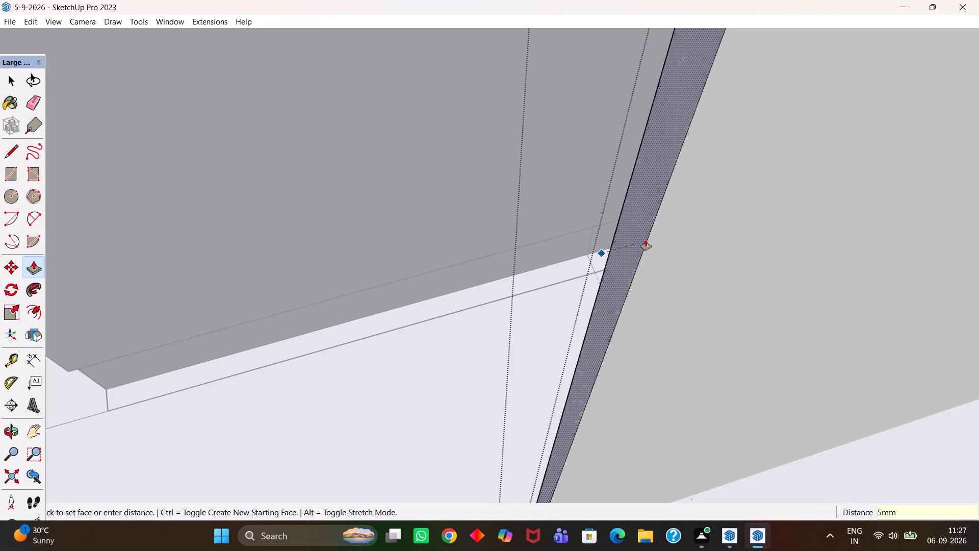
pyautogui.press('Return')
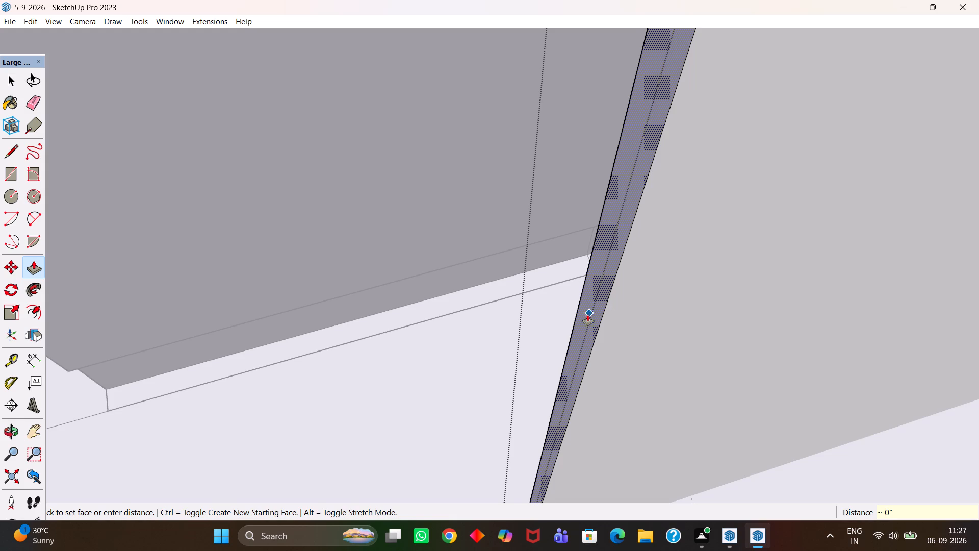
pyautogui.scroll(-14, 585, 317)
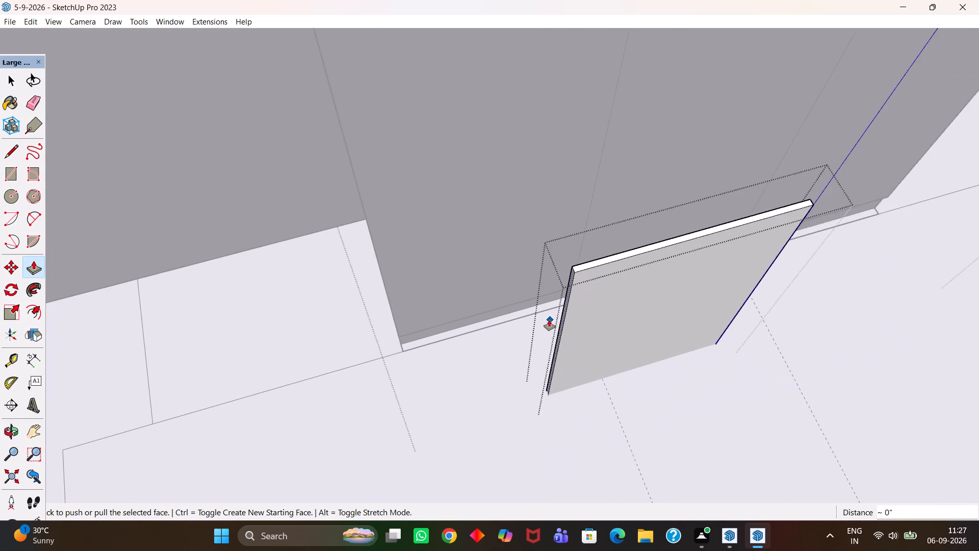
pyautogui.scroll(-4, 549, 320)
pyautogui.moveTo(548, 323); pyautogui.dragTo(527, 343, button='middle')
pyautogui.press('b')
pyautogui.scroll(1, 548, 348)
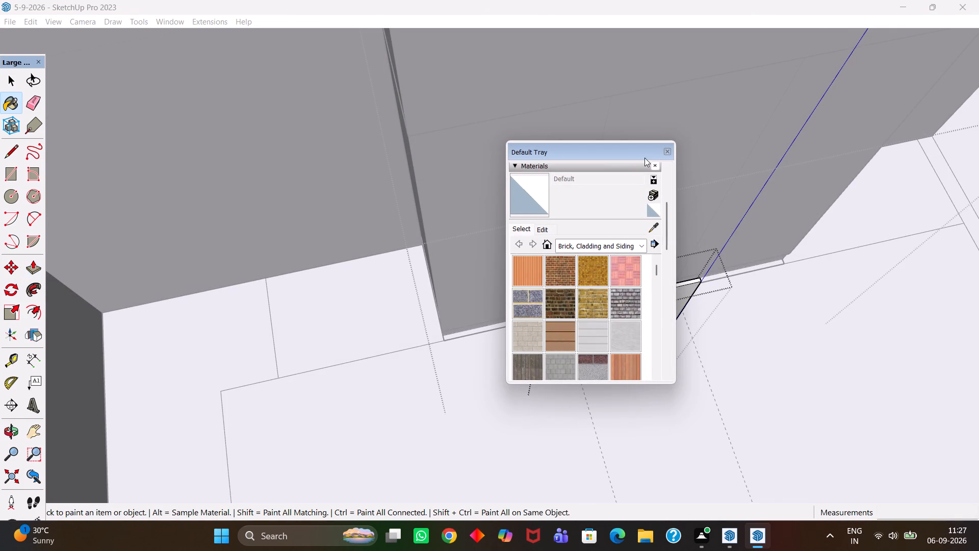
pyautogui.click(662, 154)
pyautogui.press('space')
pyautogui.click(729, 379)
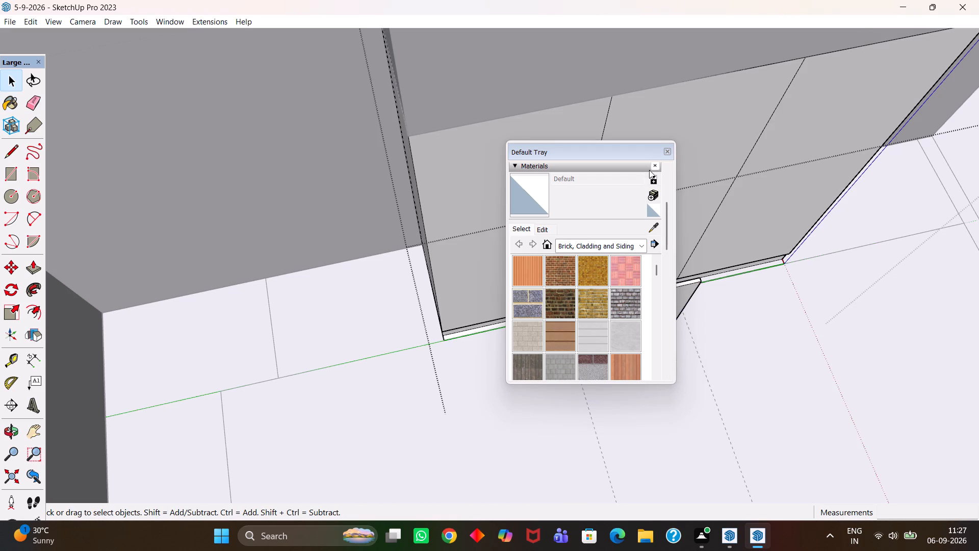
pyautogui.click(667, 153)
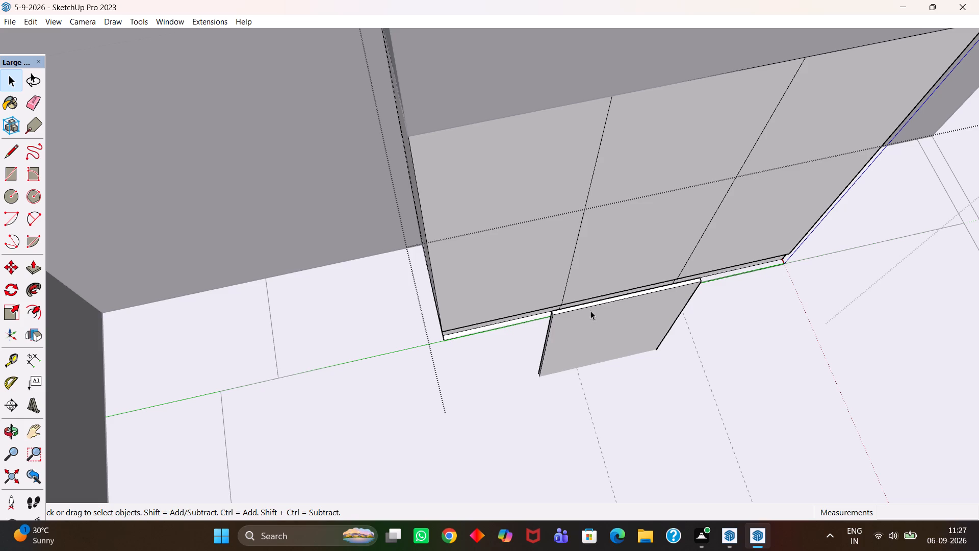
# Move the shutter group by its top back corner onto the upper left front corner of the wardrobe, covering the first door bay.
pyautogui.moveTo(546, 358); pyautogui.dragTo(585, 357, button='middle')
pyautogui.scroll(2, 585, 357)
pyautogui.press('space')
pyautogui.click(562, 329)
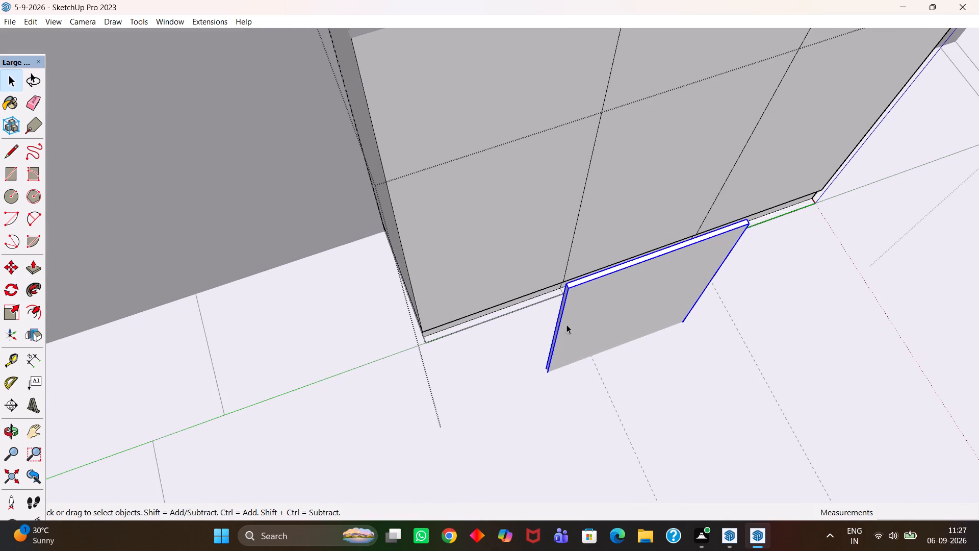
pyautogui.scroll(2, 575, 320)
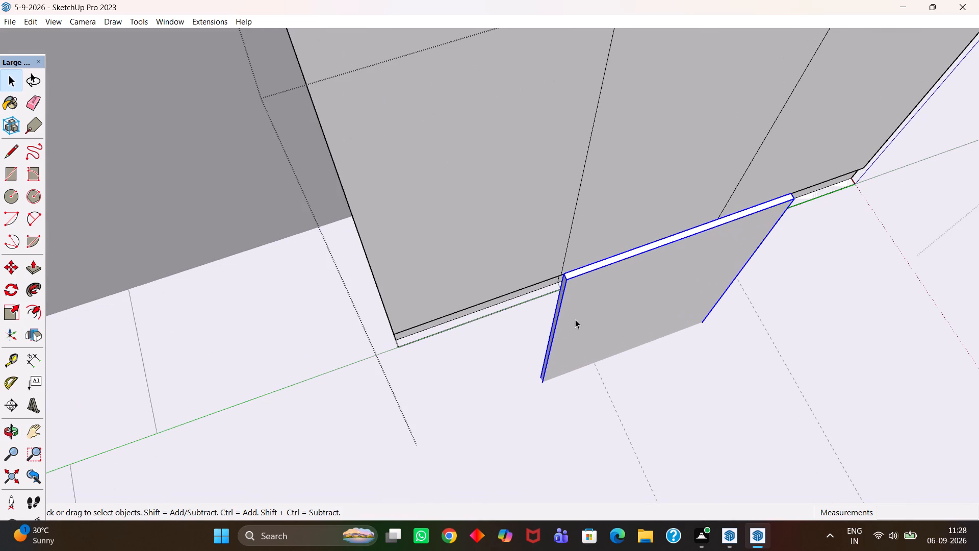
pyautogui.moveTo(575, 319); pyautogui.dragTo(584, 325, button='middle')
pyautogui.middleClick(584, 325)
pyautogui.scroll(1, 584, 325)
pyautogui.press('m')
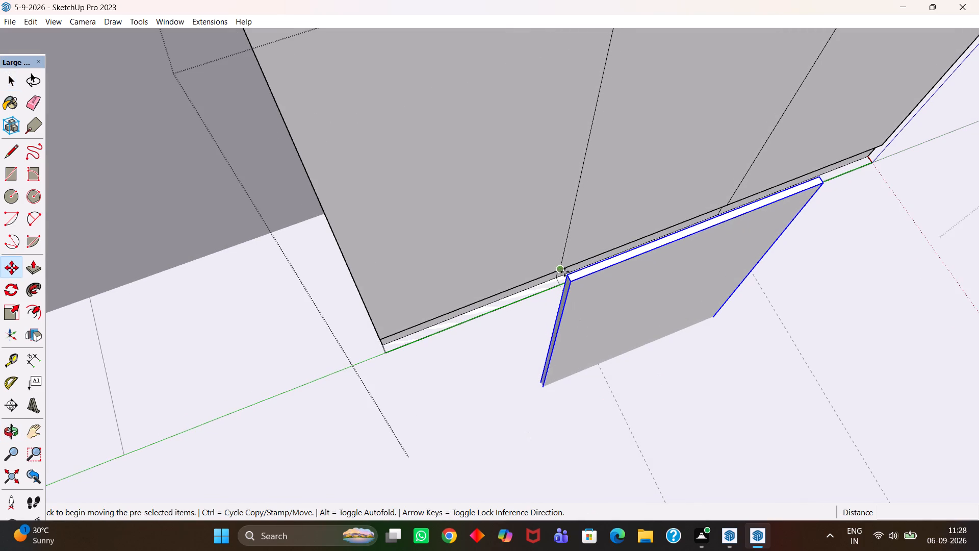
pyautogui.click(569, 272)
pyautogui.press('h')
pyautogui.scroll(-6, 481, 210)
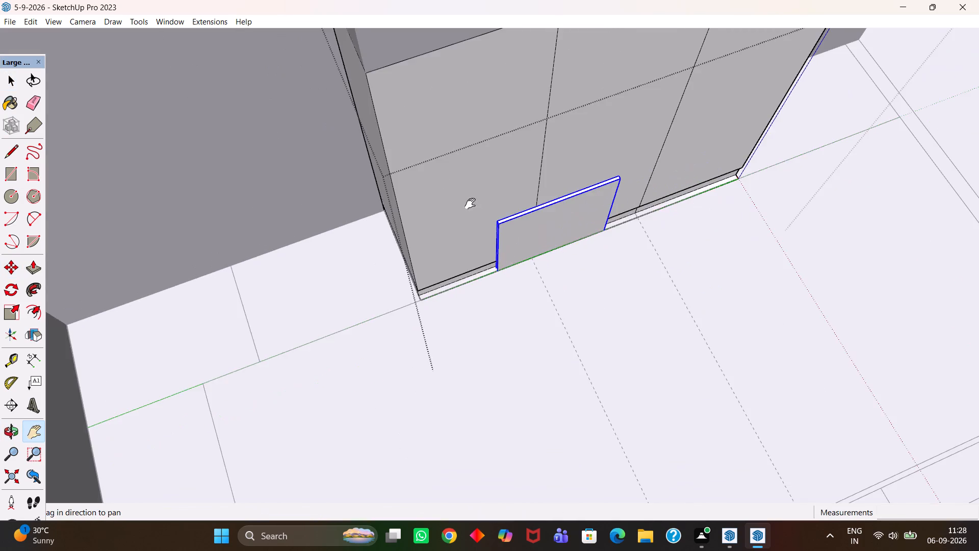
pyautogui.moveTo(445, 182); pyautogui.dragTo(518, 263)
pyautogui.scroll(9, 497, 238)
pyautogui.moveTo(437, 160); pyautogui.dragTo(518, 300)
pyautogui.moveTo(527, 284); pyautogui.dragTo(562, 263, button='middle')
pyautogui.scroll(4, 562, 261)
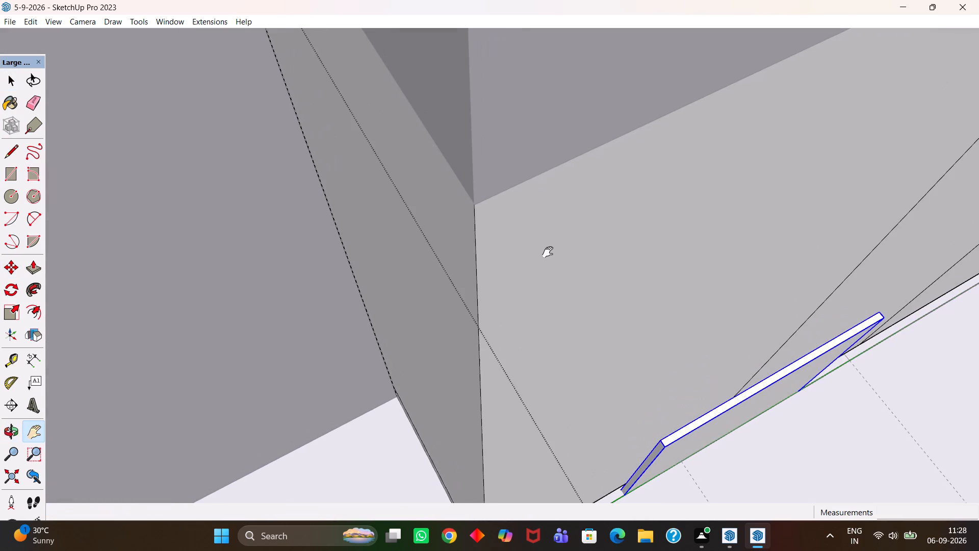
pyautogui.scroll(4, 548, 252)
pyautogui.moveTo(548, 255); pyautogui.dragTo(565, 258, button='middle')
pyautogui.scroll(1, 572, 262)
pyautogui.moveTo(530, 236); pyautogui.dragTo(612, 334)
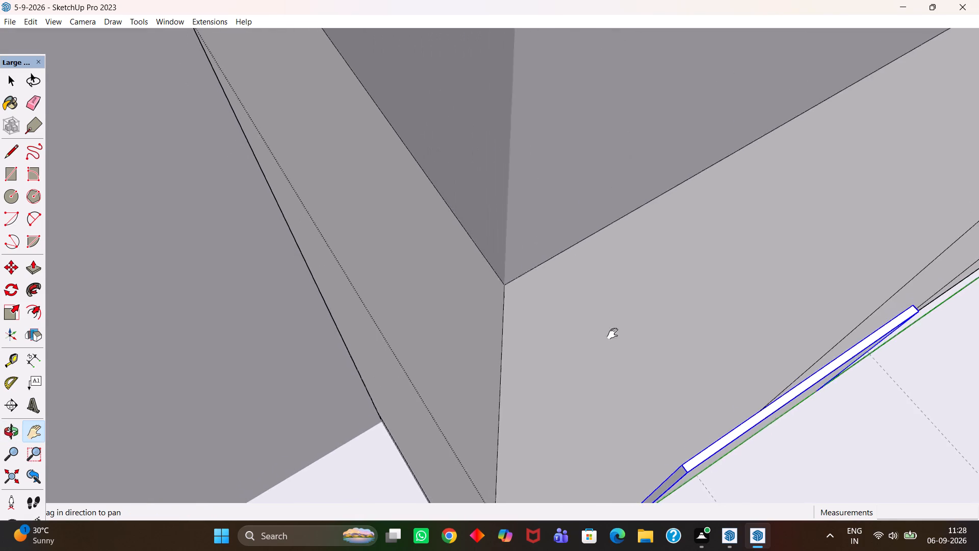
pyautogui.moveTo(612, 334); pyautogui.dragTo(619, 341)
pyautogui.moveTo(607, 342); pyautogui.dragTo(573, 298, button='middle')
pyautogui.scroll(1, 573, 298)
pyautogui.press('Escape')
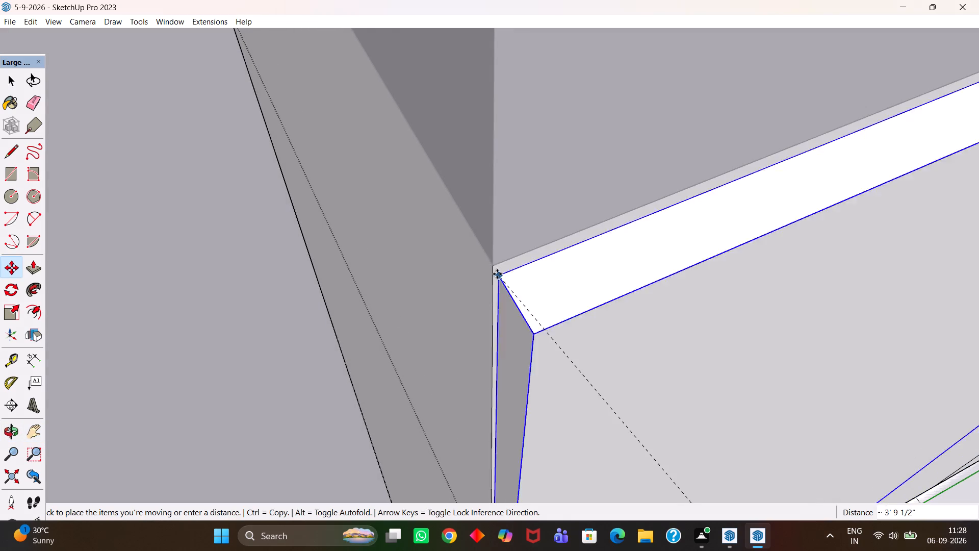
pyautogui.click(494, 270)
# Copy the shutter about 2' 2 1/2" along the wardrobe front onto the second door bay, using its lower back corner as reference.
pyautogui.scroll(-9, 492, 263)
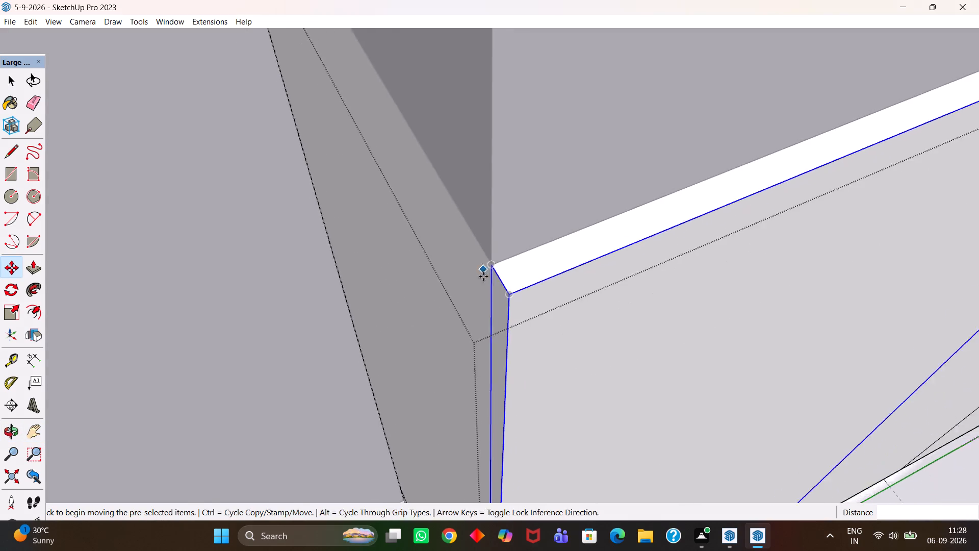
pyautogui.scroll(-2, 483, 277)
pyautogui.scroll(1, 673, 322)
pyautogui.moveTo(673, 322); pyautogui.dragTo(547, 324, button='middle')
pyautogui.middleClick(547, 324)
pyautogui.scroll(-11, 547, 324)
pyautogui.press('h')
pyautogui.moveTo(756, 332); pyautogui.dragTo(527, 291)
pyautogui.scroll(-4, 517, 283)
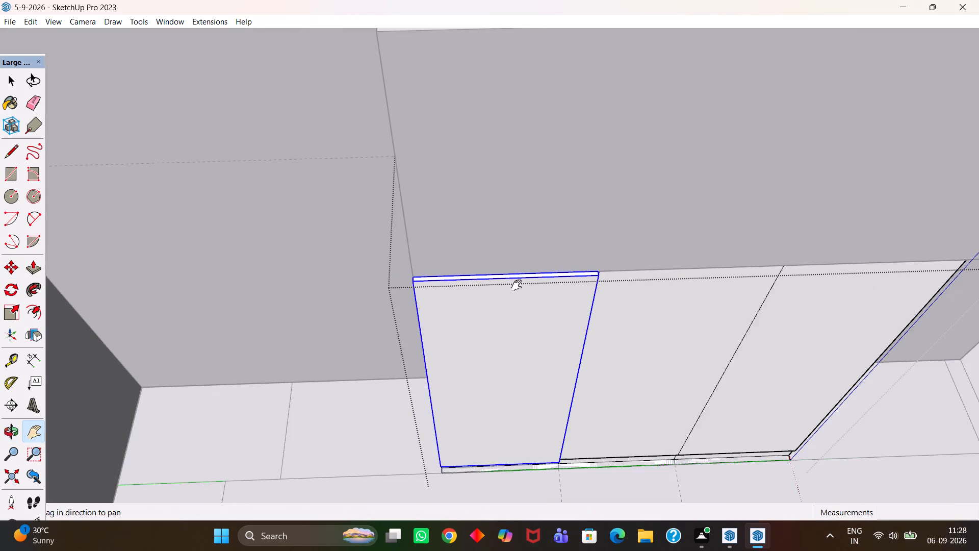
pyautogui.scroll(-7, 517, 285)
pyautogui.scroll(2, 544, 323)
pyautogui.moveTo(544, 322); pyautogui.dragTo(435, 232, button='middle')
pyautogui.scroll(5, 477, 390)
pyautogui.moveTo(501, 418); pyautogui.dragTo(426, 319, button='middle')
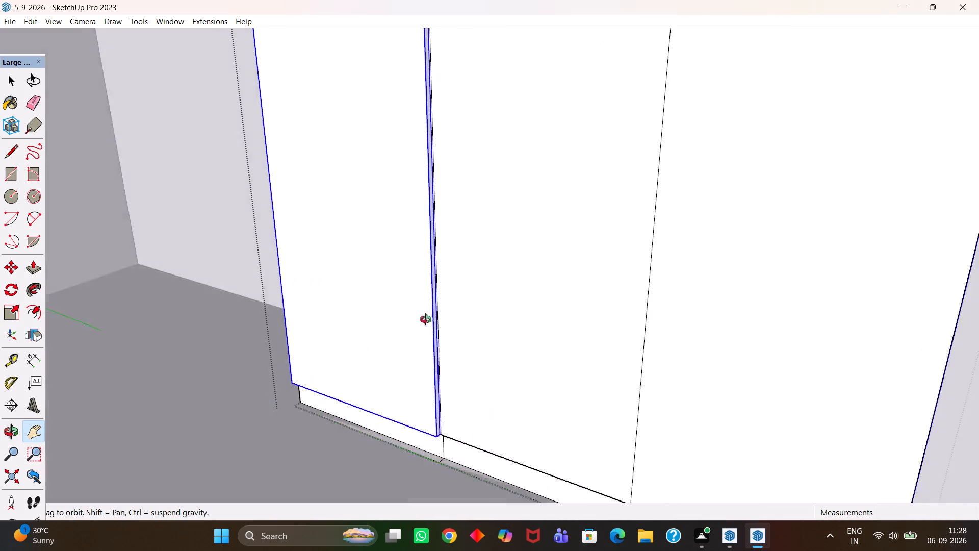
pyautogui.moveTo(426, 319); pyautogui.dragTo(404, 243, button='middle')
pyautogui.scroll(2, 403, 240)
pyautogui.scroll(9, 474, 426)
pyautogui.moveTo(391, 398); pyautogui.dragTo(390, 380, button='middle')
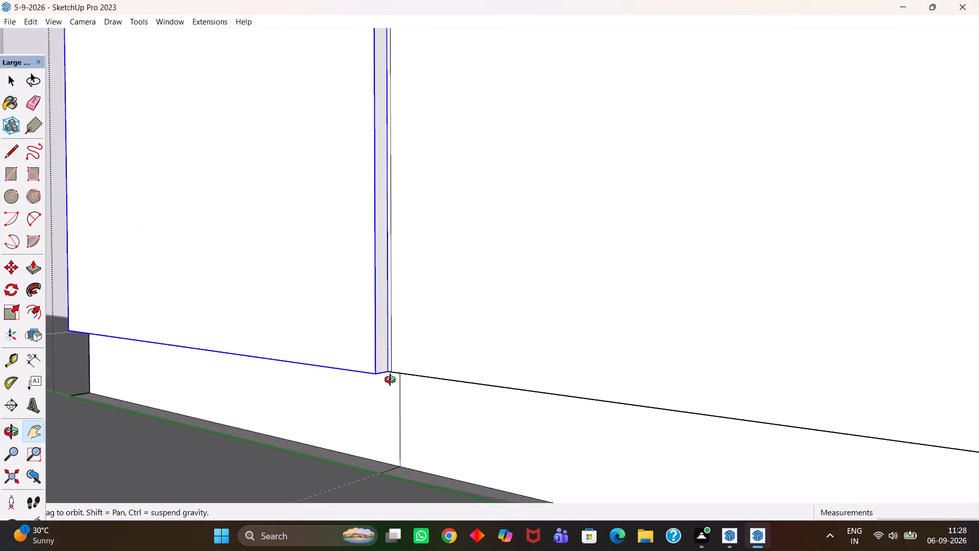
pyautogui.moveTo(390, 380); pyautogui.dragTo(399, 381, button='middle')
pyautogui.scroll(3, 390, 380)
pyautogui.press('m')
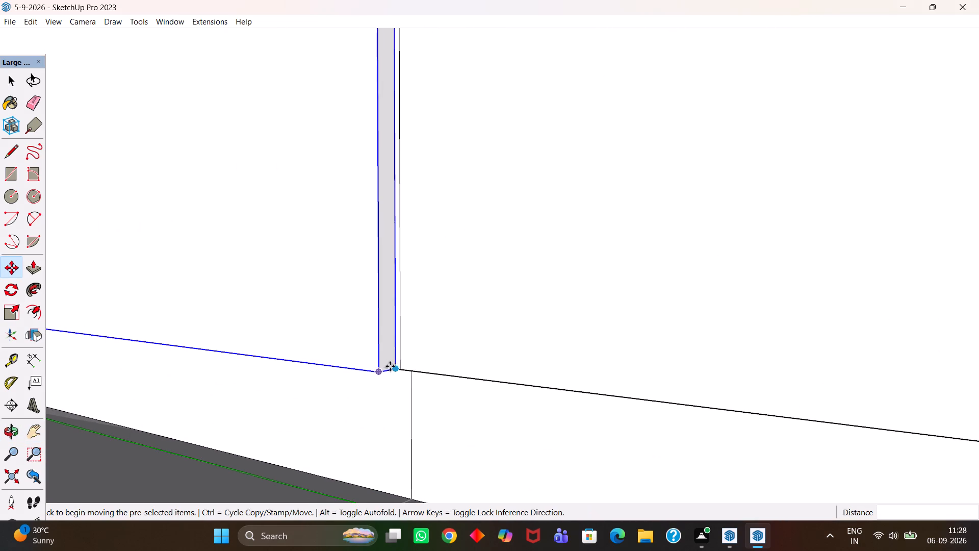
pyautogui.click(392, 367)
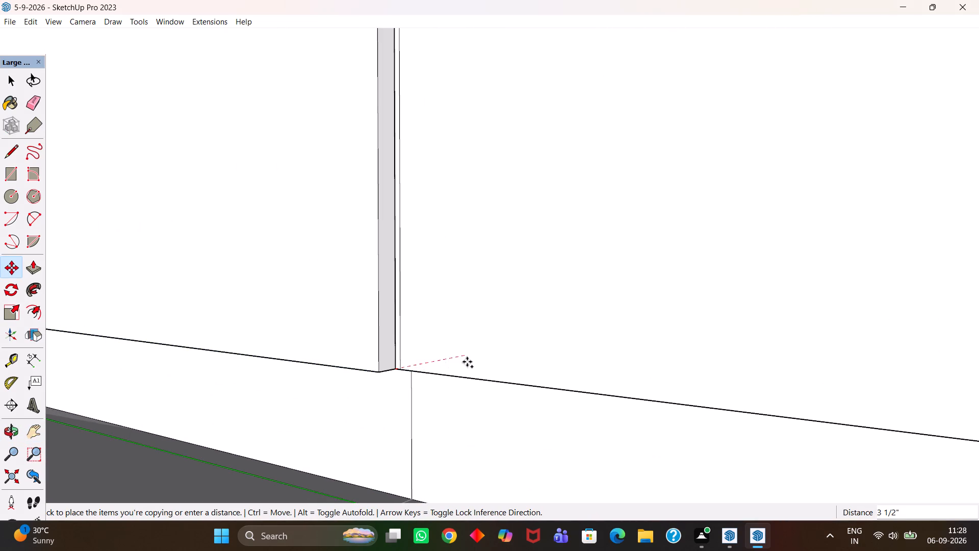
pyautogui.scroll(-1, 544, 362)
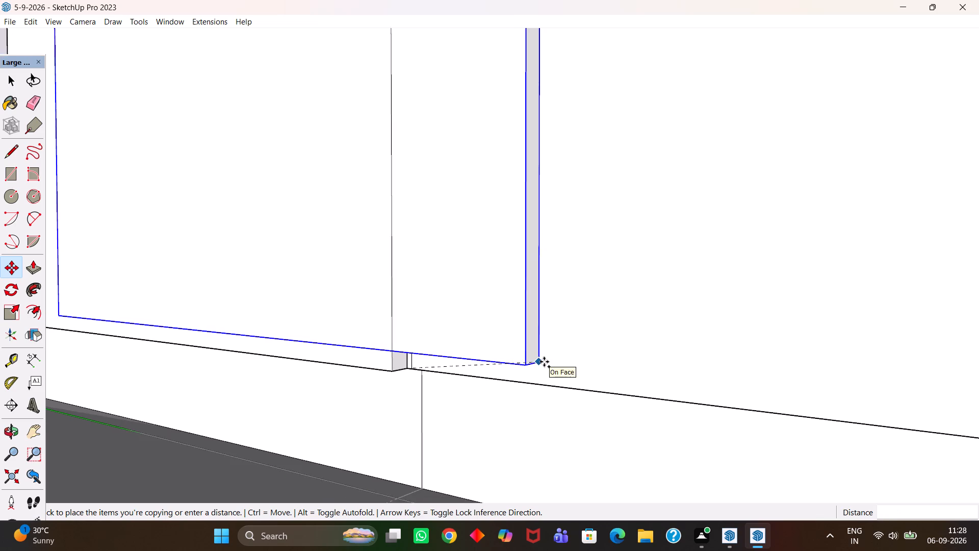
pyautogui.scroll(-10, 544, 362)
pyautogui.press('h')
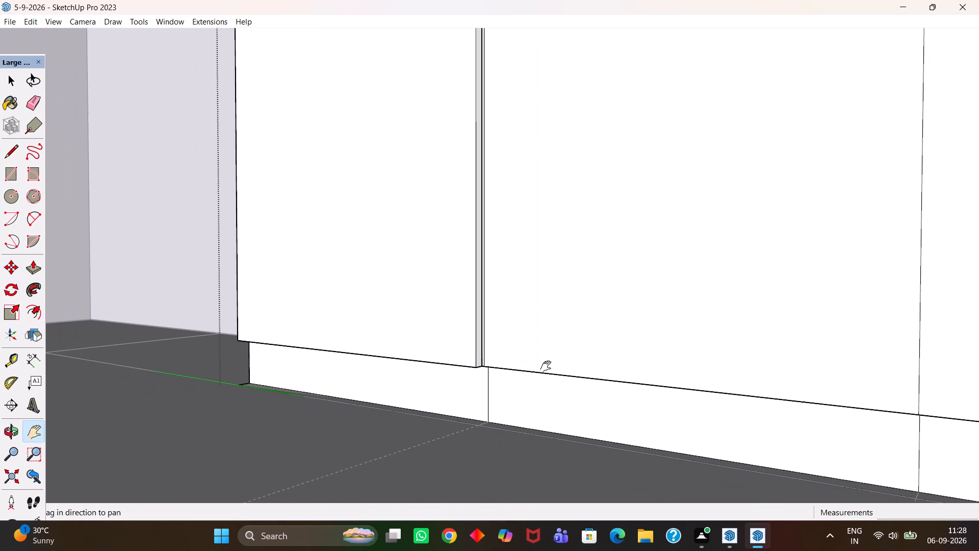
pyautogui.scroll(-5, 545, 367)
pyautogui.moveTo(698, 374); pyautogui.dragTo(533, 375)
pyautogui.scroll(3, 556, 394)
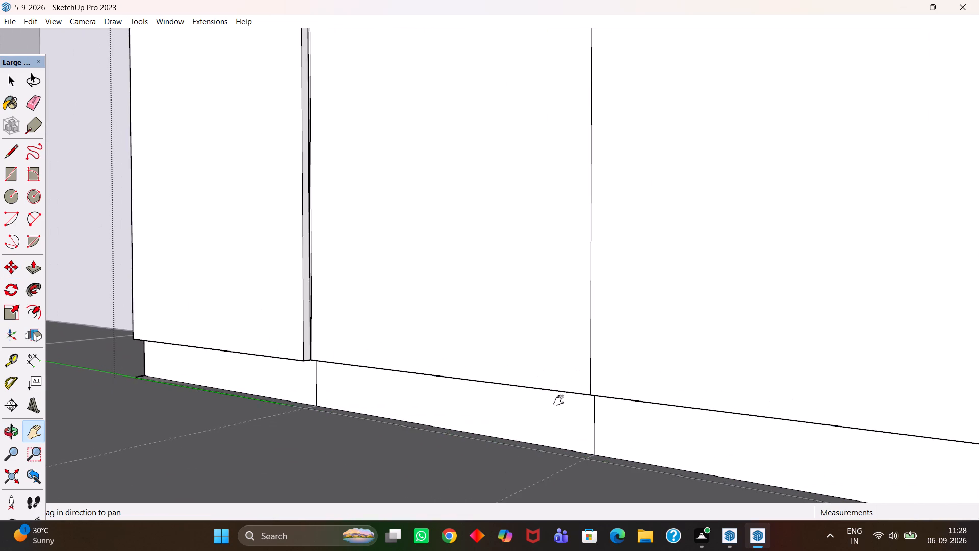
pyautogui.scroll(10, 559, 400)
pyautogui.press('Escape')
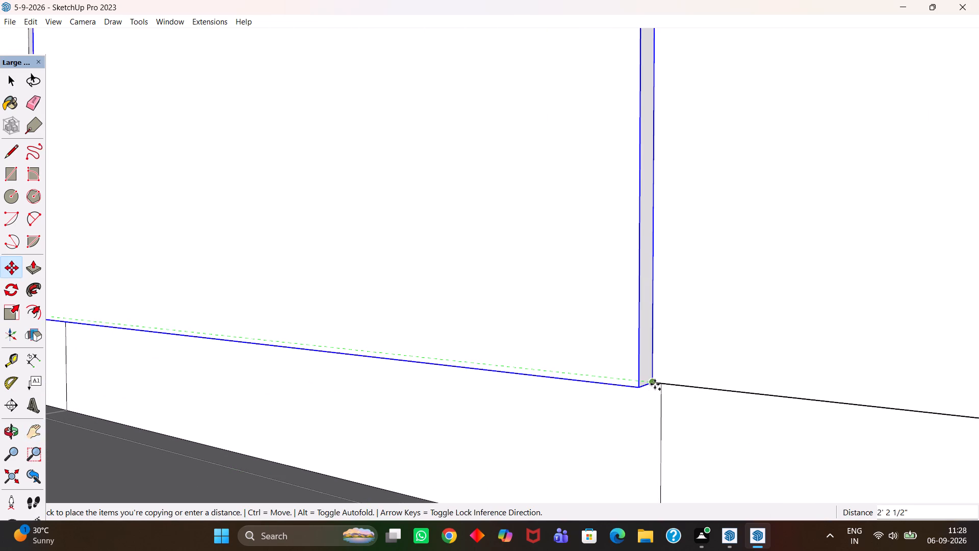
pyautogui.click(655, 384)
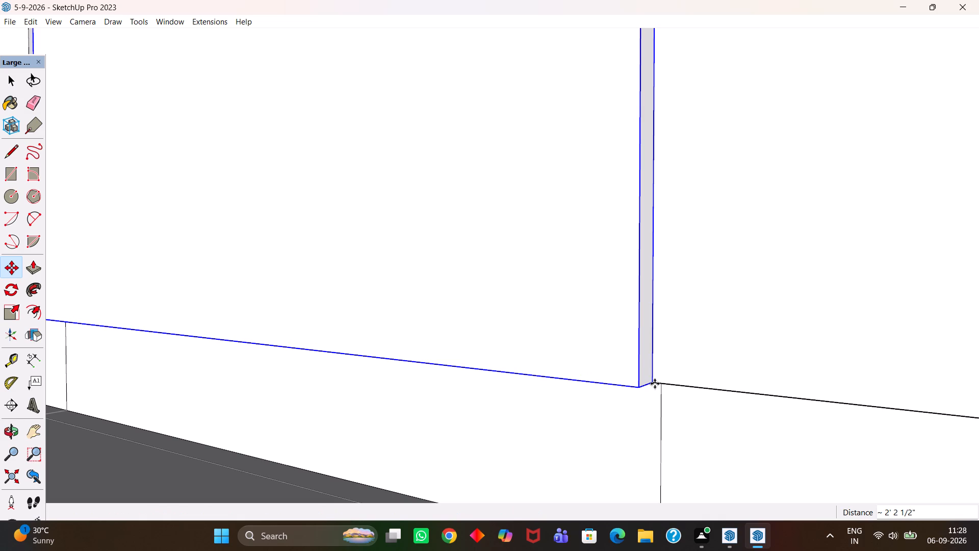
pyautogui.press('space')
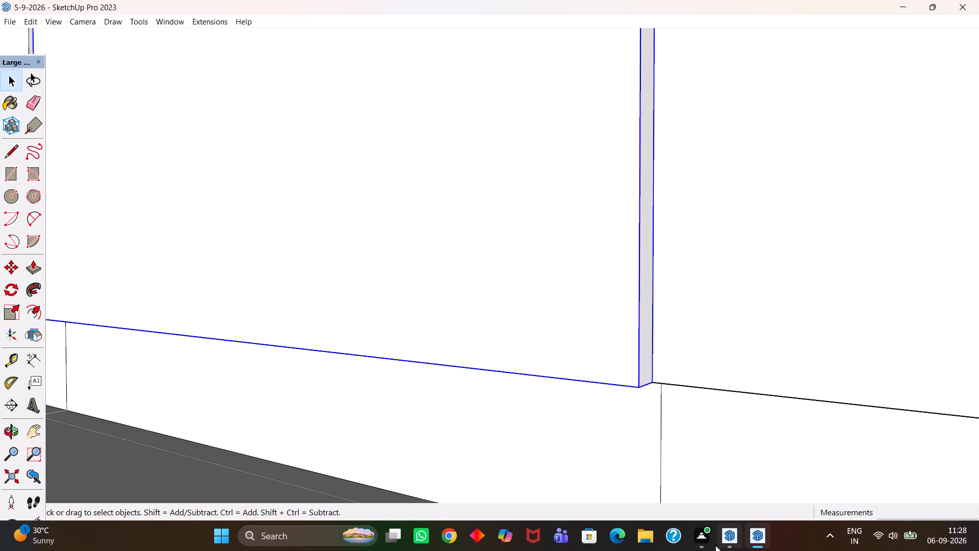
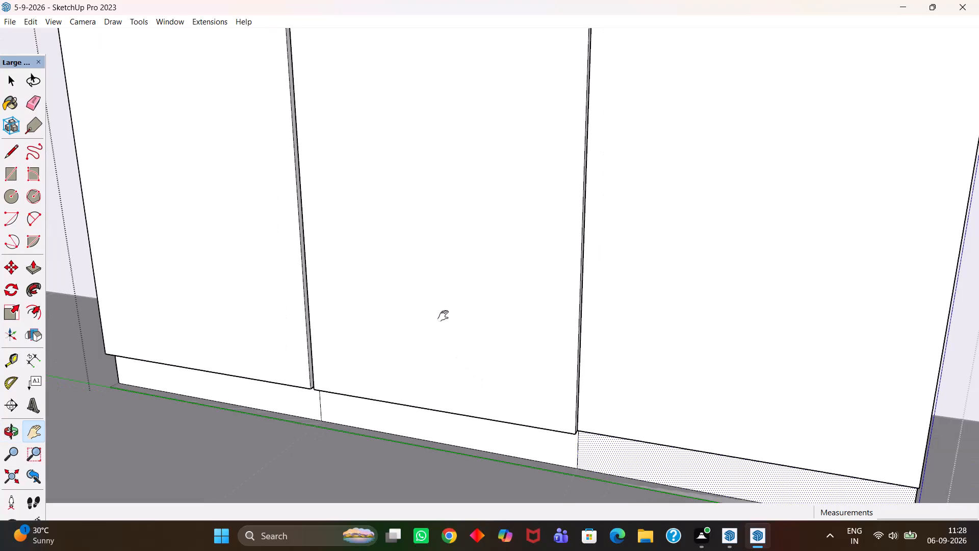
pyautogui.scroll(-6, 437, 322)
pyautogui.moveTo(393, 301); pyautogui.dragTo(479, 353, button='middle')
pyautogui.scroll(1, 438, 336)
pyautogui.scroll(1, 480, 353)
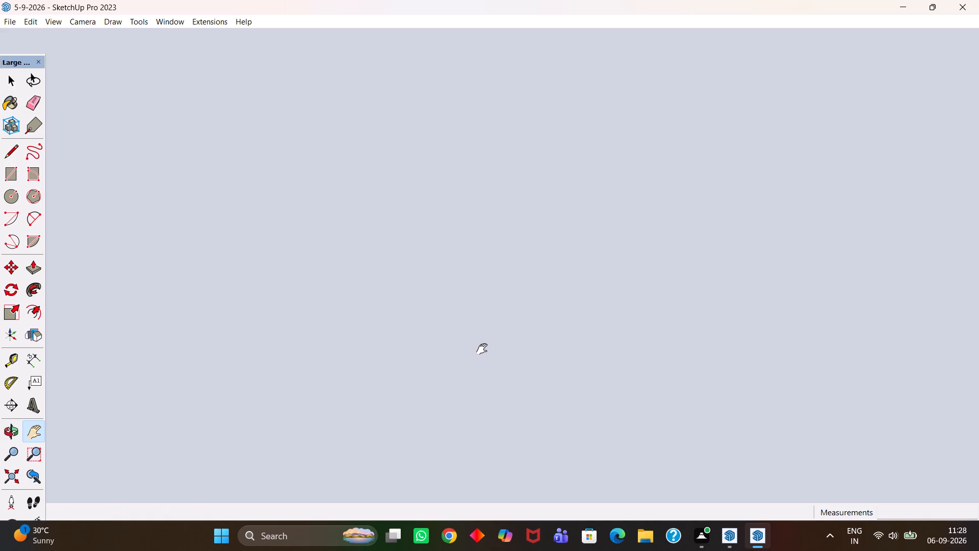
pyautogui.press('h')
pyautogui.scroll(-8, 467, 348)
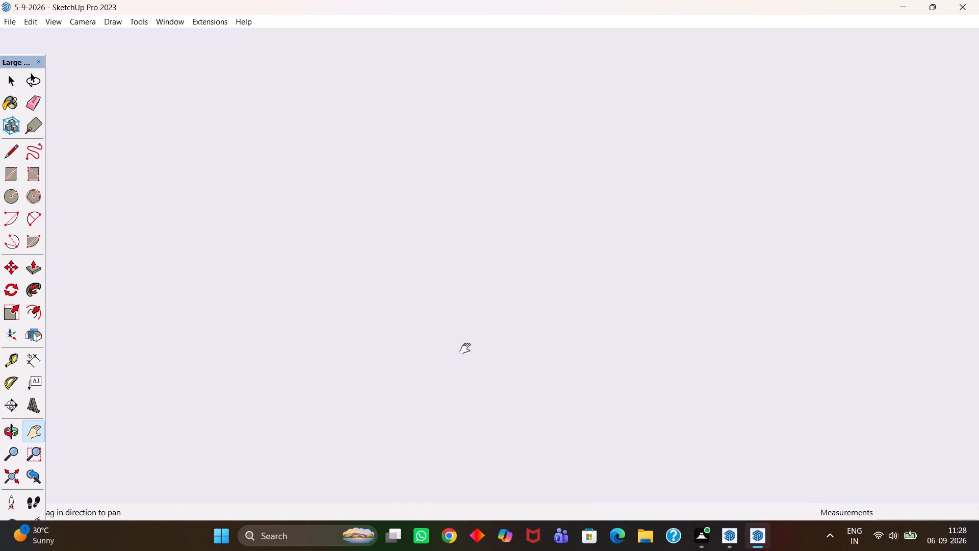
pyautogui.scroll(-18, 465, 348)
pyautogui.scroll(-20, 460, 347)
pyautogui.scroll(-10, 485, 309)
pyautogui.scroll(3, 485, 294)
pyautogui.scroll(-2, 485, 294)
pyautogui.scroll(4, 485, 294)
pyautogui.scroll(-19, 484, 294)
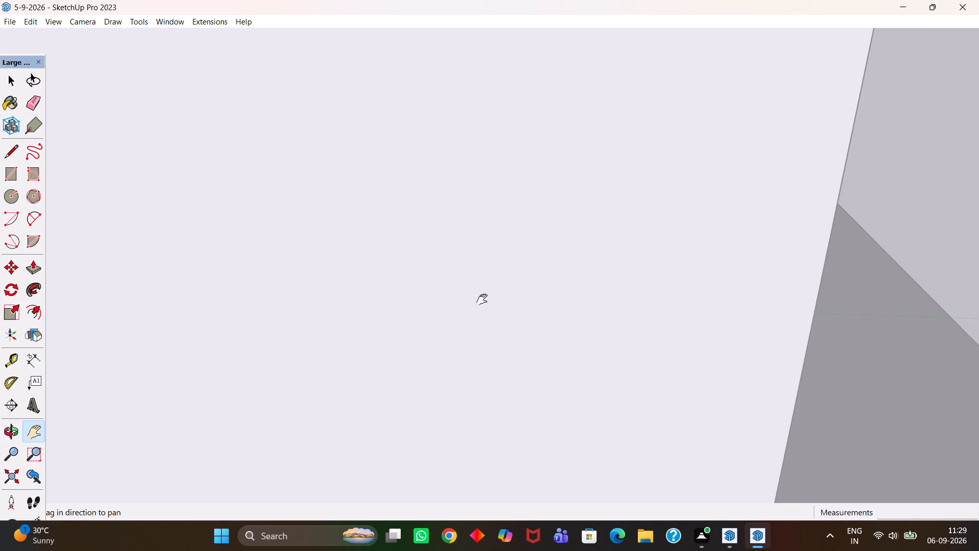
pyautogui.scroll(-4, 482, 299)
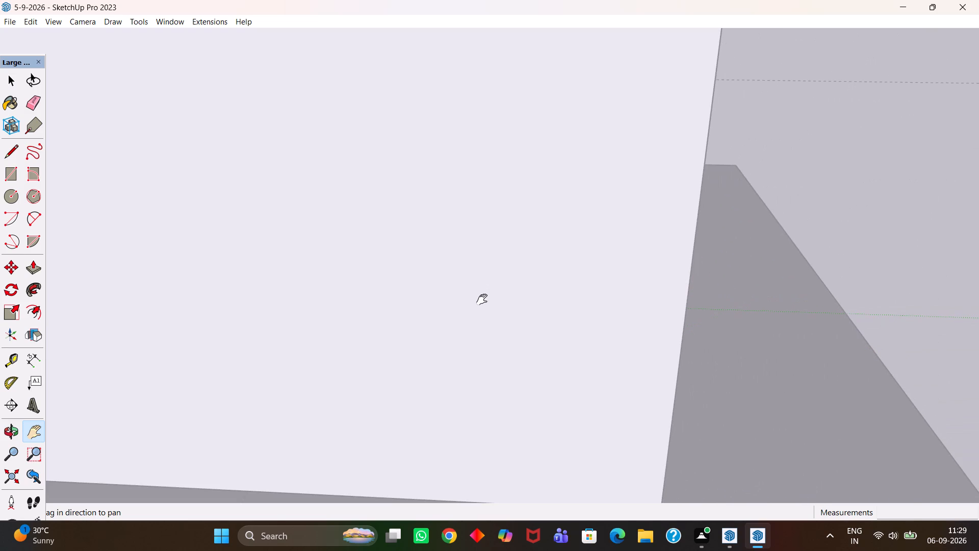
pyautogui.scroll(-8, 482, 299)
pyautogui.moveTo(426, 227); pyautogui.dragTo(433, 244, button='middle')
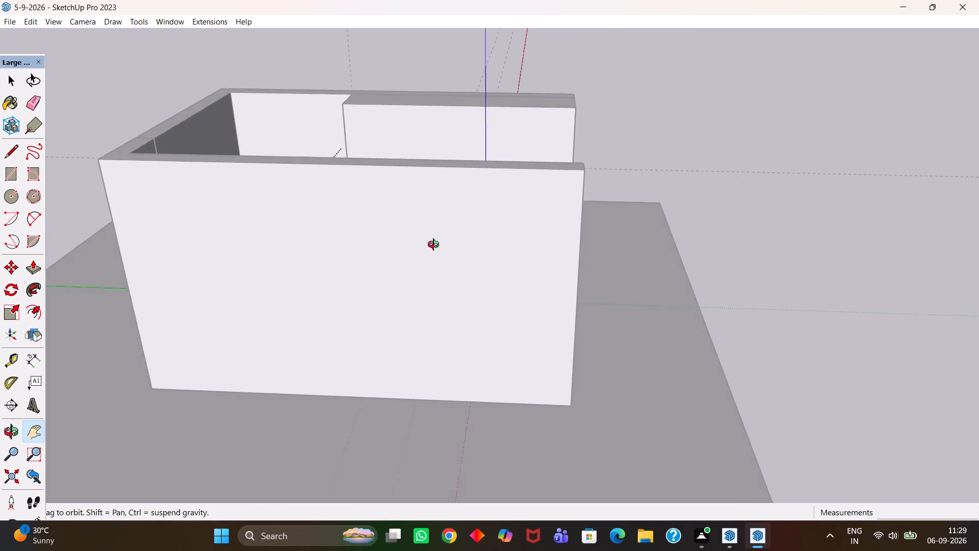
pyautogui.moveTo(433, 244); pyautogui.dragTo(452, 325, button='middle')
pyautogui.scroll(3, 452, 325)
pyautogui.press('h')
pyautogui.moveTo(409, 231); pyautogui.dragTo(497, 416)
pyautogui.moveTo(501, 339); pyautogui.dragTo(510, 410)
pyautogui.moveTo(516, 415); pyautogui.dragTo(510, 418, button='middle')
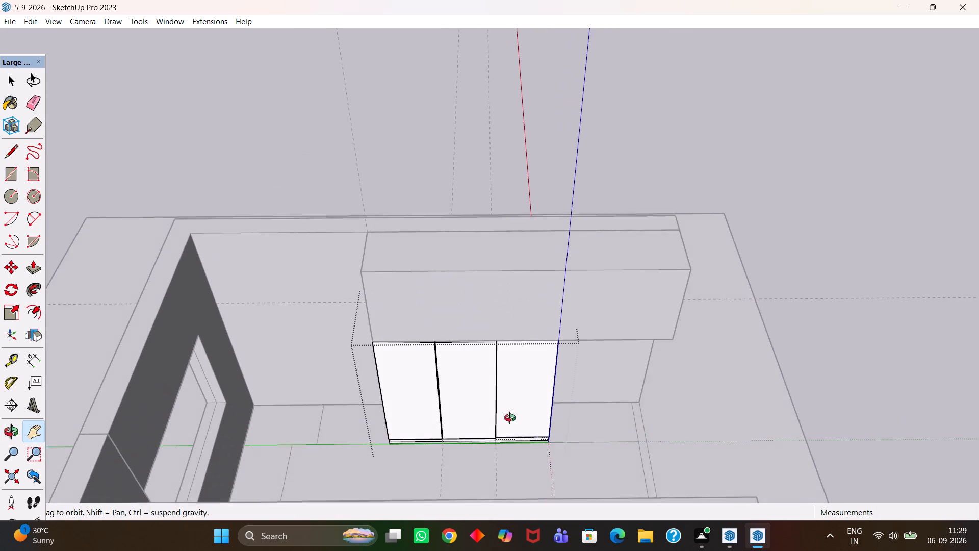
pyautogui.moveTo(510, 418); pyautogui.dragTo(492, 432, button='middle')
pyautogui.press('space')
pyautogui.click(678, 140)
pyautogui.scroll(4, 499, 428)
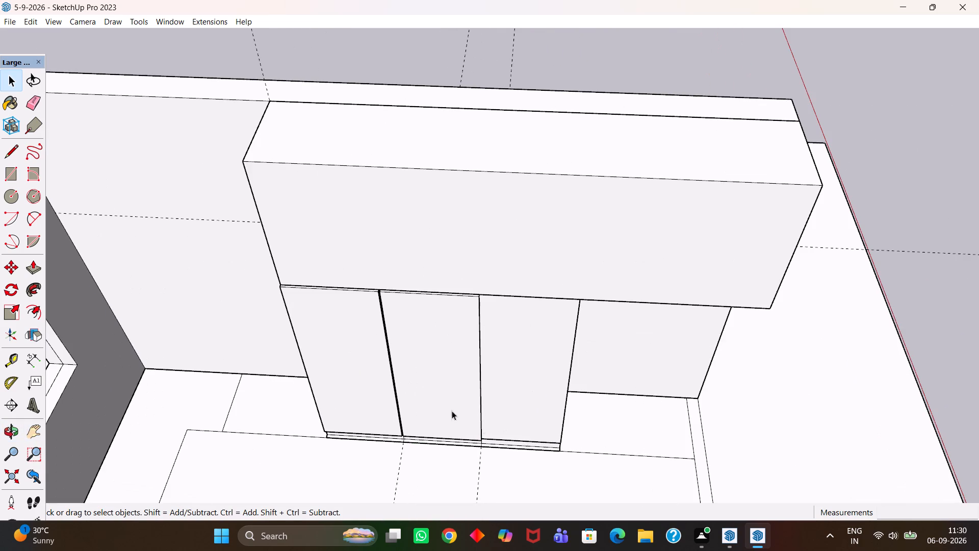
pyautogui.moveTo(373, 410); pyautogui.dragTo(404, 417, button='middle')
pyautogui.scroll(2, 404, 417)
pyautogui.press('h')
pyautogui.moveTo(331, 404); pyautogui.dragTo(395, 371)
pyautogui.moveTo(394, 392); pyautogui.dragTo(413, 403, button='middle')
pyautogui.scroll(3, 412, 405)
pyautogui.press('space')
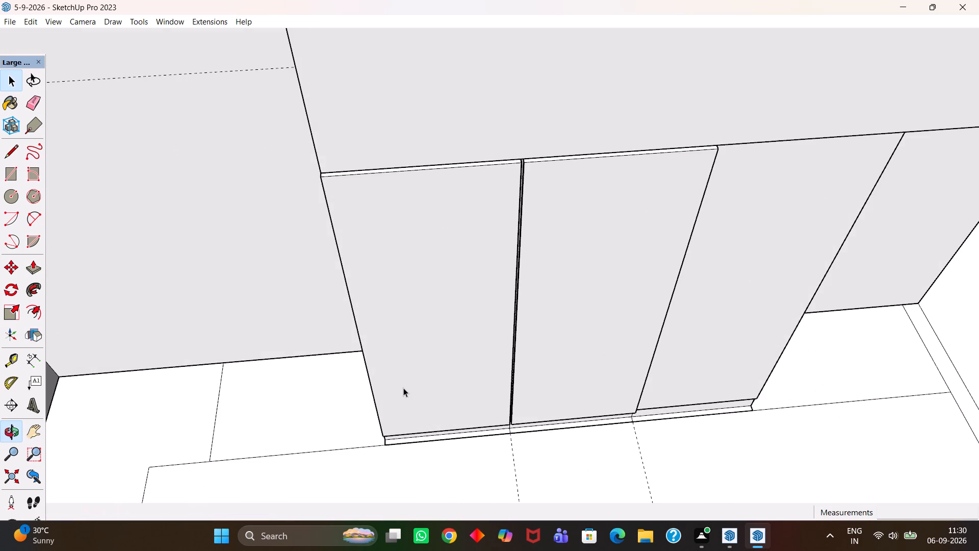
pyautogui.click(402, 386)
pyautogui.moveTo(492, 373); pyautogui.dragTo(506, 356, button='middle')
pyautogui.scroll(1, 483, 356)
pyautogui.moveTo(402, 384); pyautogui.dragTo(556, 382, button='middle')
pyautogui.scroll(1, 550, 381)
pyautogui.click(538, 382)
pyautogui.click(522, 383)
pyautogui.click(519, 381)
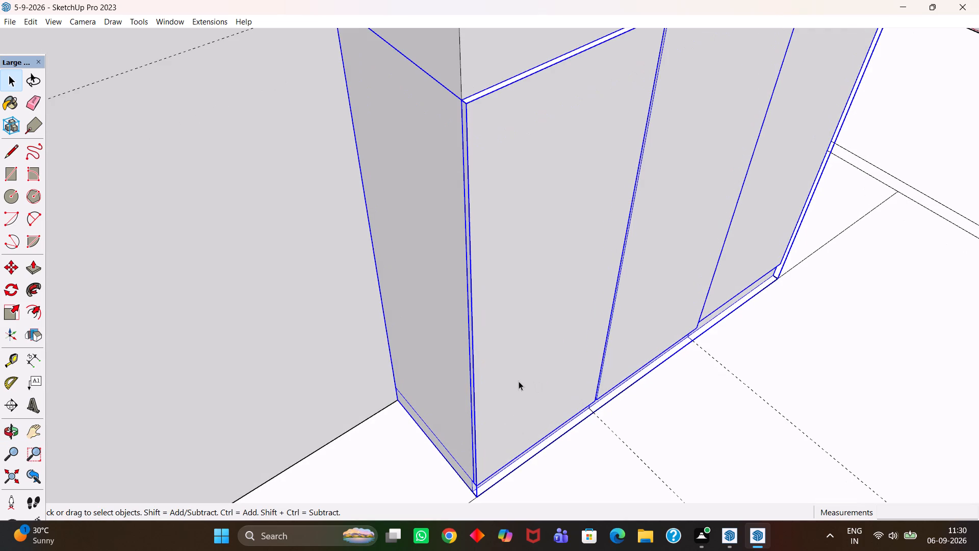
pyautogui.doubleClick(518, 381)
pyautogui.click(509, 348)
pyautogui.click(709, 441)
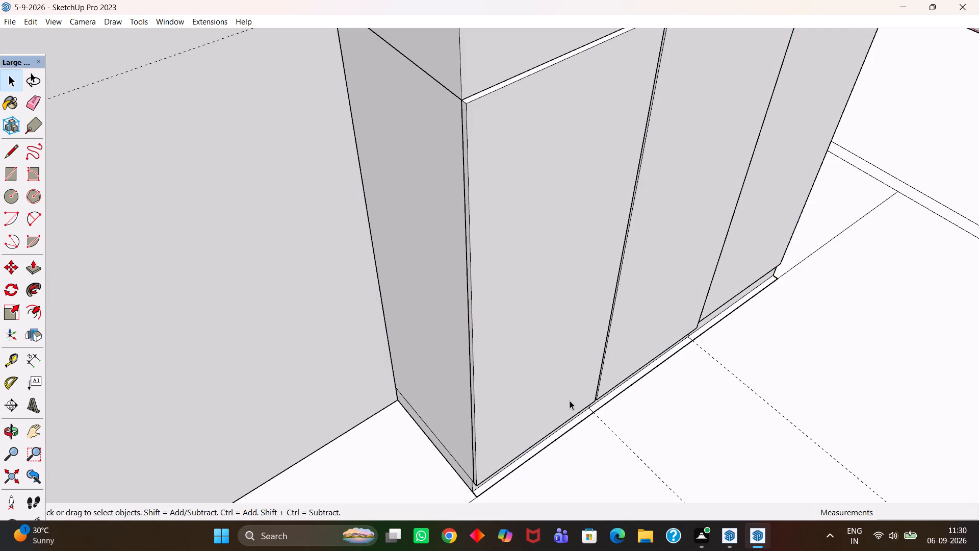
# Inside the wardrobe group, copy the first shutter straight up from its lower back corner onto the loft cabinet's lower front corner.
pyautogui.click(520, 386)
pyautogui.doubleClick(520, 386)
pyautogui.click(519, 380)
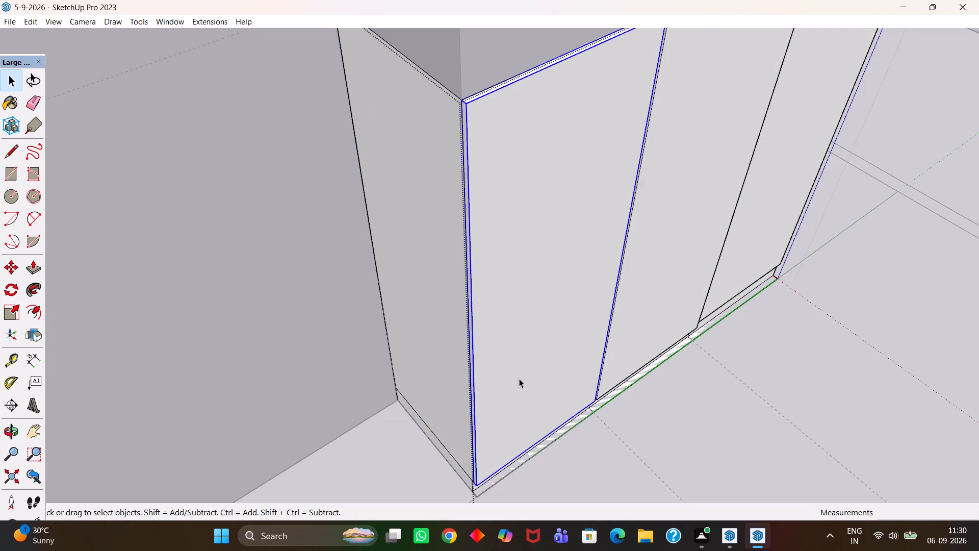
pyautogui.scroll(3, 511, 450)
pyautogui.press('m')
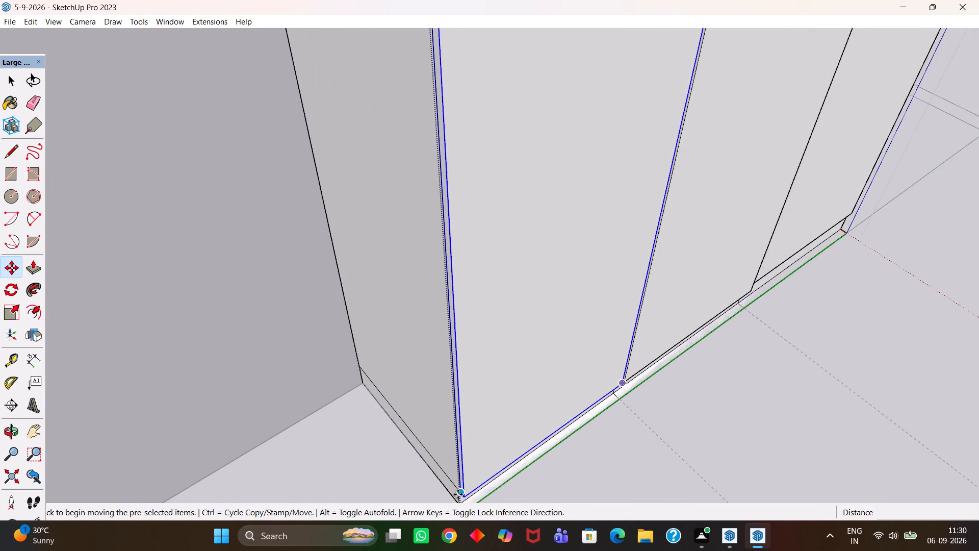
pyautogui.click(459, 491)
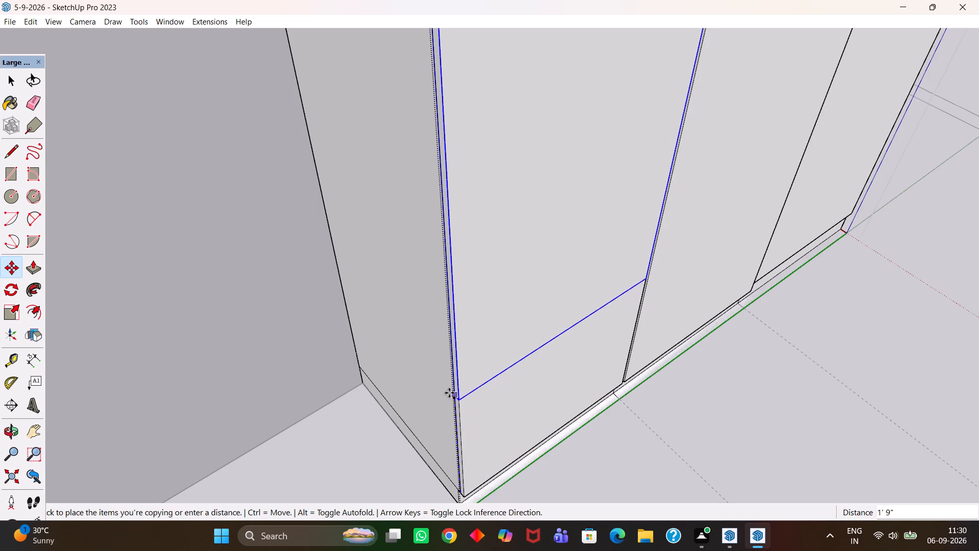
pyautogui.press('h')
pyautogui.scroll(-10, 456, 397)
pyautogui.moveTo(455, 275); pyautogui.dragTo(488, 375)
pyautogui.scroll(3, 478, 349)
pyautogui.press('Escape')
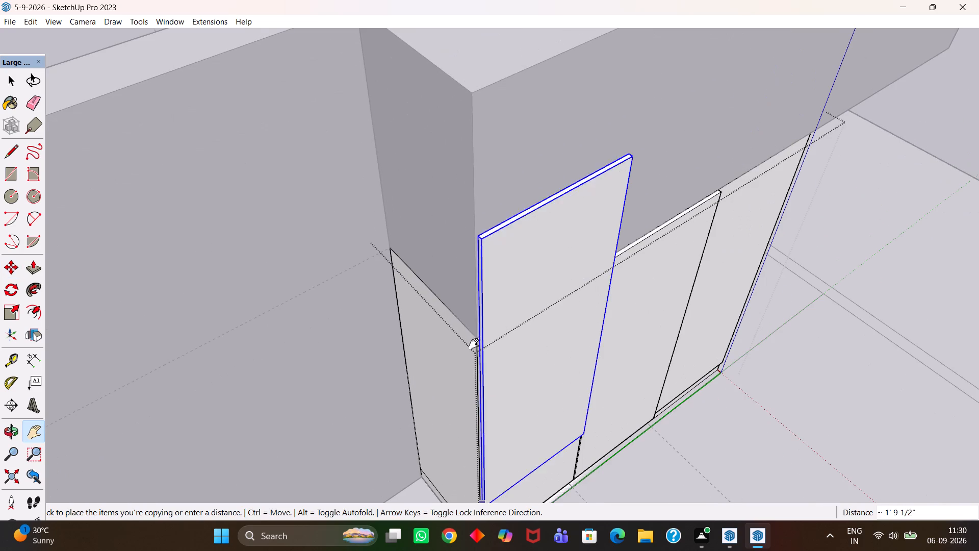
pyautogui.click(477, 334)
# Move the copied loft shutter up 4 mm to leave a gap above the wardrobe shutter.
pyautogui.scroll(5, 483, 340)
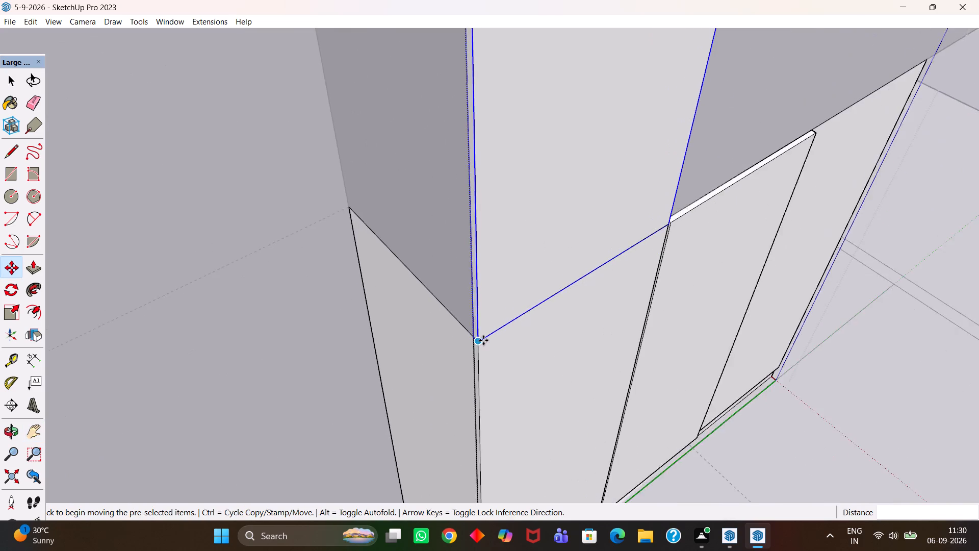
pyautogui.scroll(17, 483, 340)
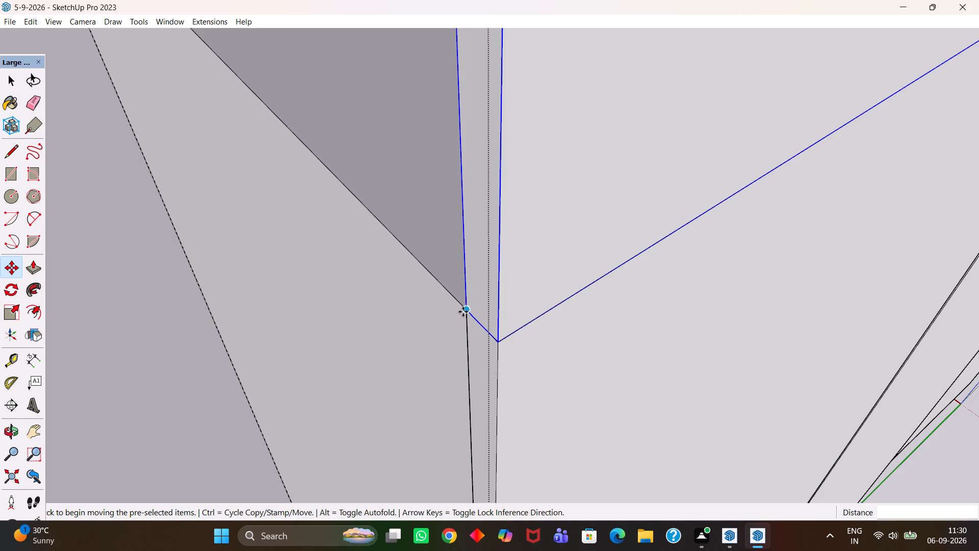
pyautogui.click(463, 312)
pyautogui.write('4mm')
pyautogui.press('Return')
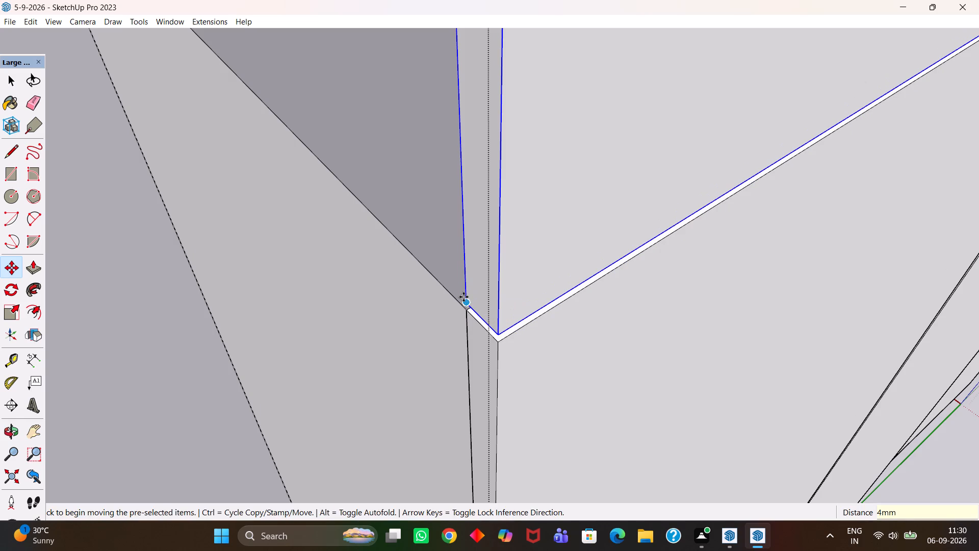
# Open the loft shutter group, push its top face down level with the loft cabinet's top surface, and close the open groups.
pyautogui.press('h')
pyautogui.scroll(-11, 463, 305)
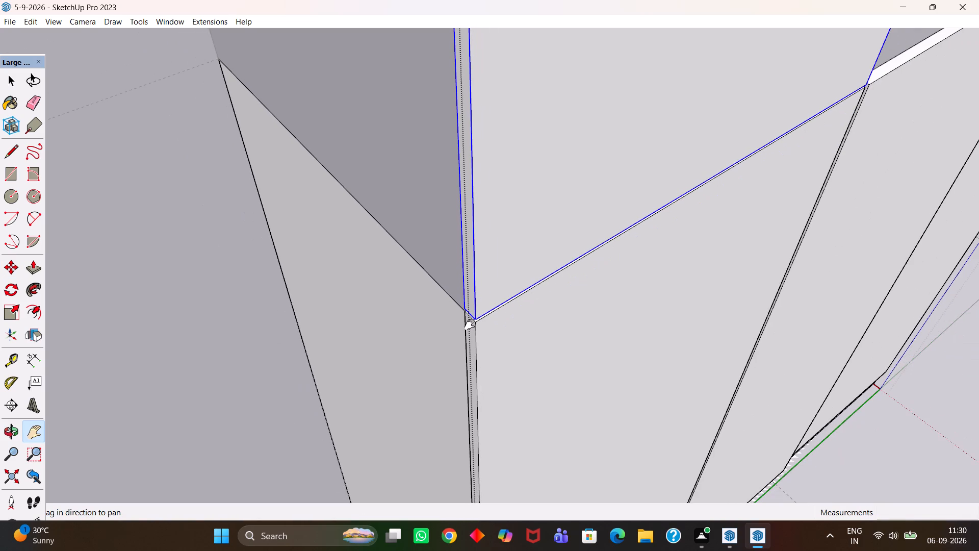
pyautogui.scroll(-20, 470, 325)
pyautogui.press('h')
pyautogui.scroll(1, 522, 251)
pyautogui.moveTo(522, 251); pyautogui.dragTo(481, 339, button='middle')
pyautogui.scroll(-2, 481, 340)
pyautogui.scroll(12, 426, 283)
pyautogui.moveTo(431, 341); pyautogui.dragTo(431, 292)
pyautogui.middleClick(432, 314)
pyautogui.scroll(2, 432, 315)
pyautogui.press('space')
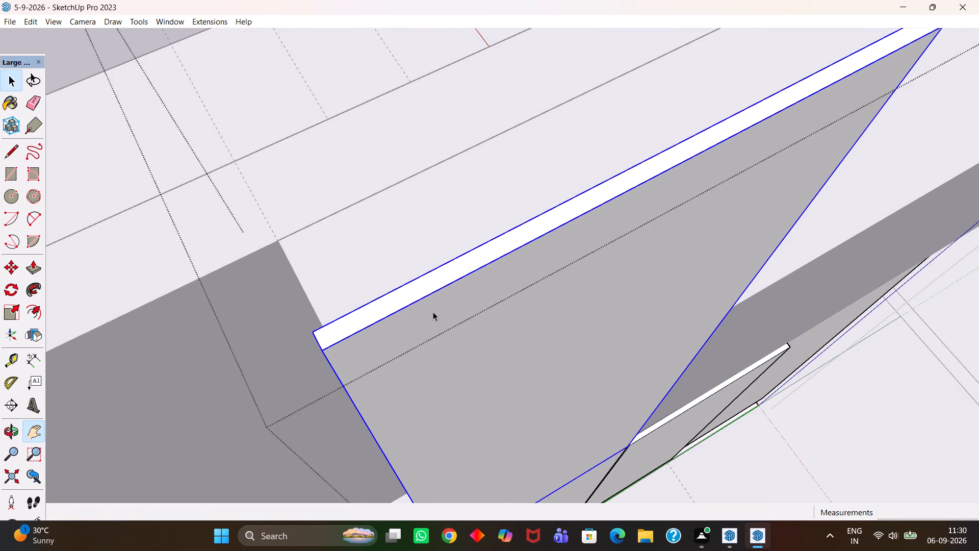
pyautogui.tripleClick(419, 288)
pyautogui.click(419, 286)
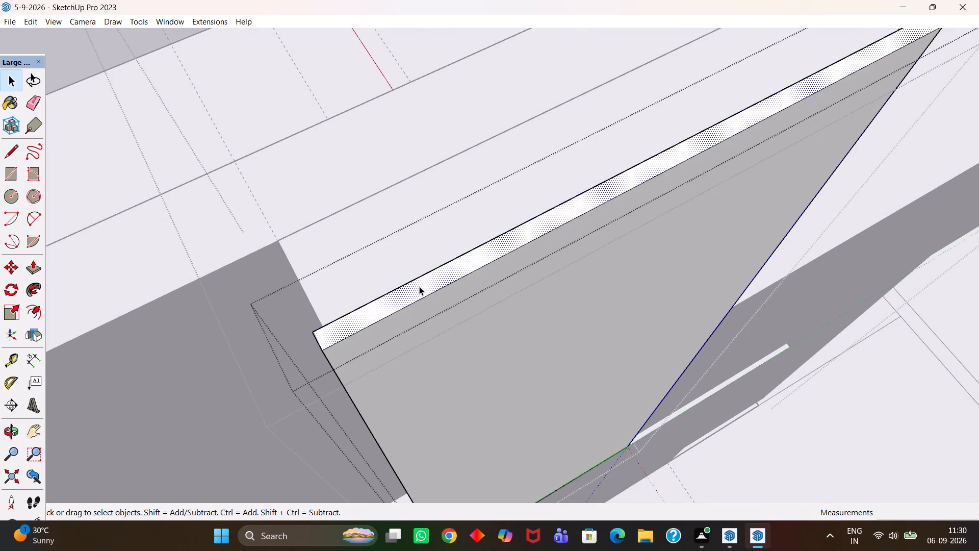
pyautogui.press('p')
pyautogui.click(420, 286)
pyautogui.moveTo(300, 340); pyautogui.dragTo(479, 297, button='middle')
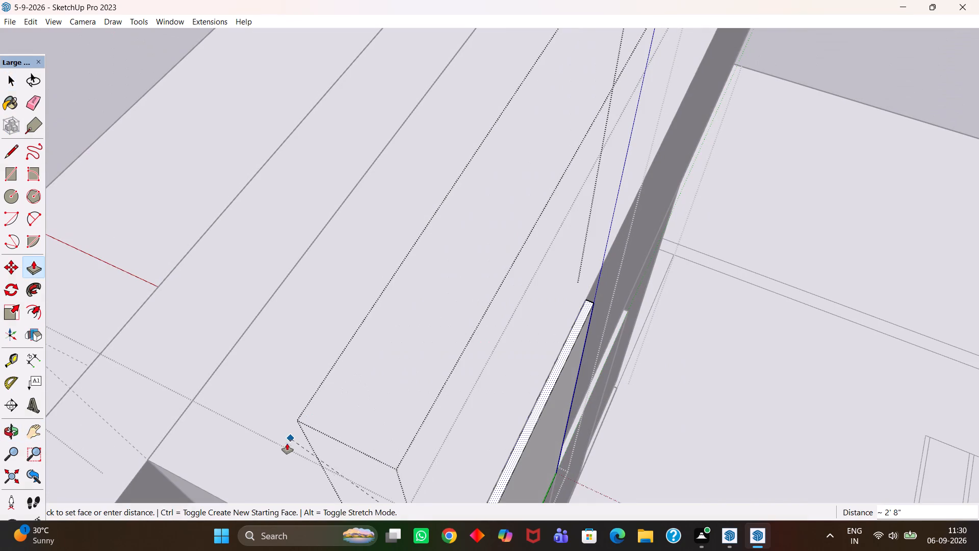
pyautogui.press('h')
pyautogui.moveTo(294, 452); pyautogui.dragTo(412, 287)
pyautogui.press('Escape')
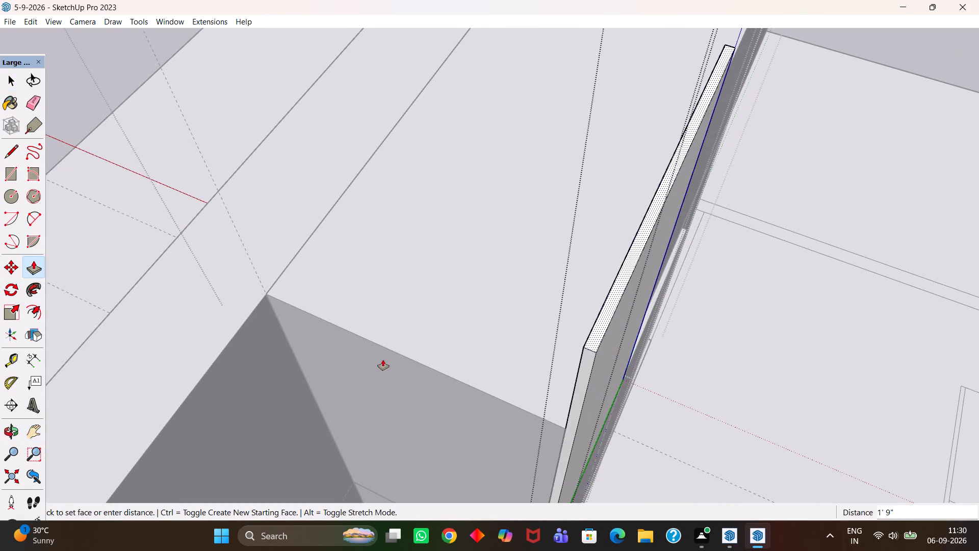
pyautogui.click(383, 347)
pyautogui.press('h')
pyautogui.scroll(-12, 397, 323)
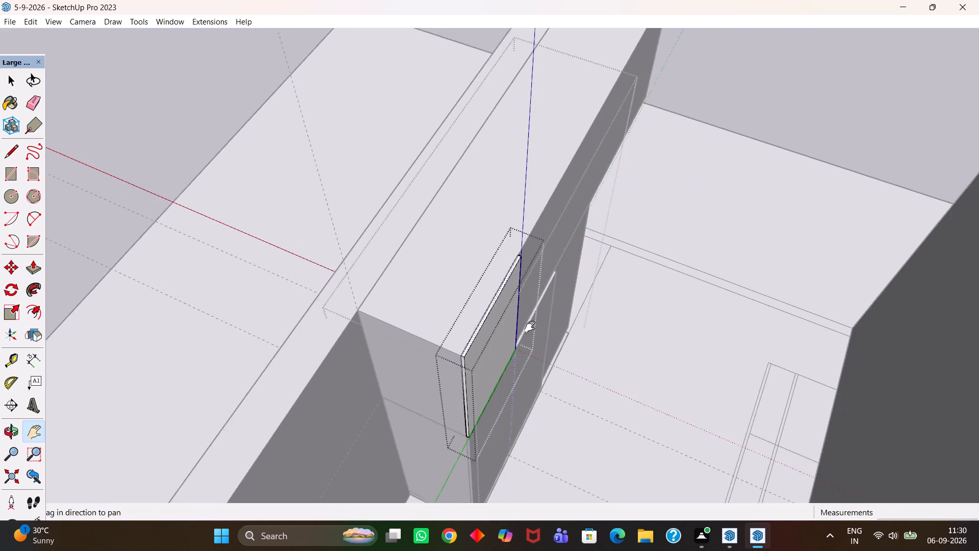
pyautogui.scroll(1, 667, 327)
pyautogui.moveTo(667, 327); pyautogui.dragTo(658, 328, button='middle')
pyautogui.scroll(-4, 658, 328)
pyautogui.moveTo(602, 327); pyautogui.dragTo(432, 357, button='middle')
pyautogui.scroll(-3, 423, 352)
pyautogui.press('space')
pyautogui.doubleClick(770, 258)
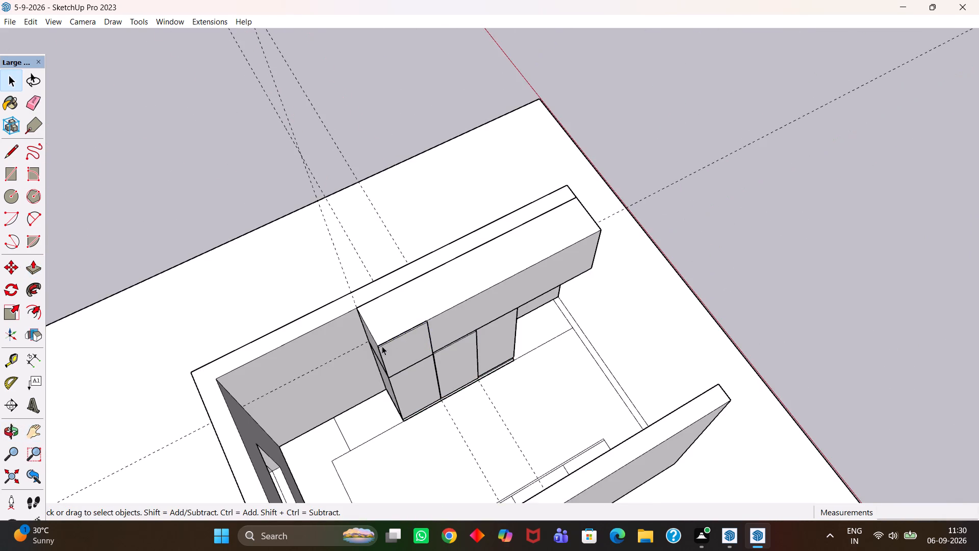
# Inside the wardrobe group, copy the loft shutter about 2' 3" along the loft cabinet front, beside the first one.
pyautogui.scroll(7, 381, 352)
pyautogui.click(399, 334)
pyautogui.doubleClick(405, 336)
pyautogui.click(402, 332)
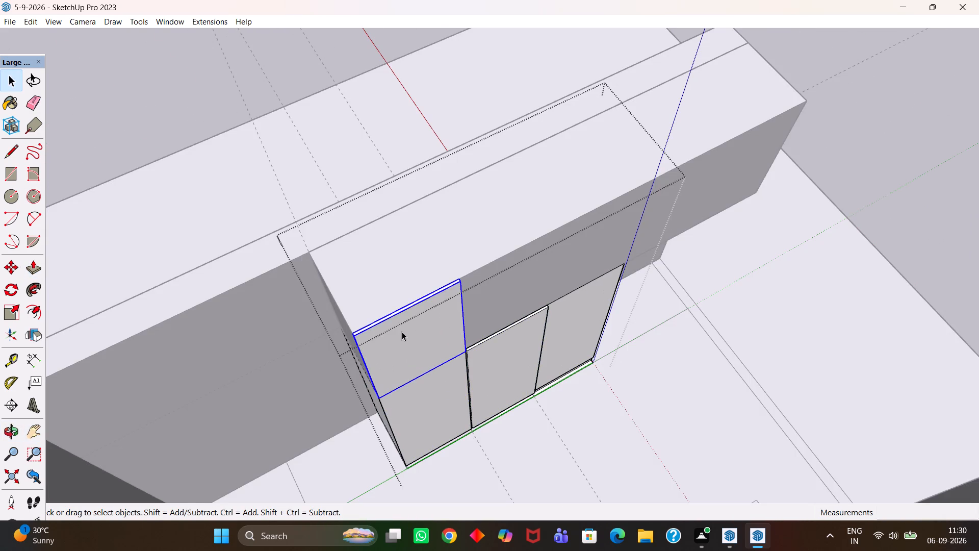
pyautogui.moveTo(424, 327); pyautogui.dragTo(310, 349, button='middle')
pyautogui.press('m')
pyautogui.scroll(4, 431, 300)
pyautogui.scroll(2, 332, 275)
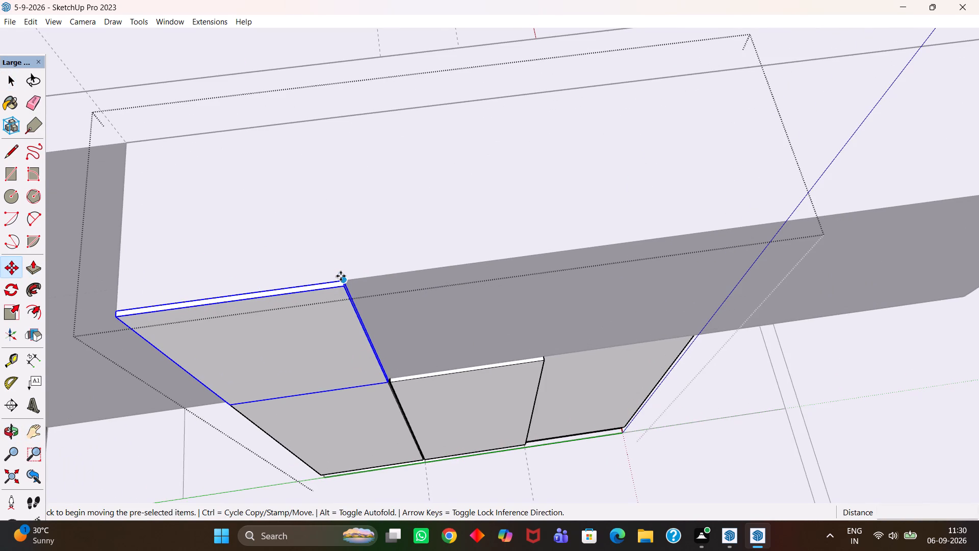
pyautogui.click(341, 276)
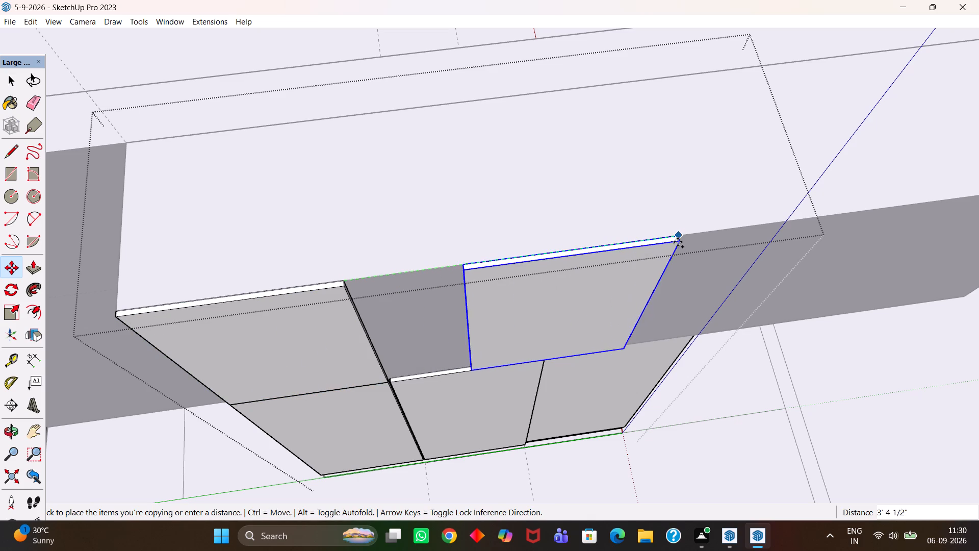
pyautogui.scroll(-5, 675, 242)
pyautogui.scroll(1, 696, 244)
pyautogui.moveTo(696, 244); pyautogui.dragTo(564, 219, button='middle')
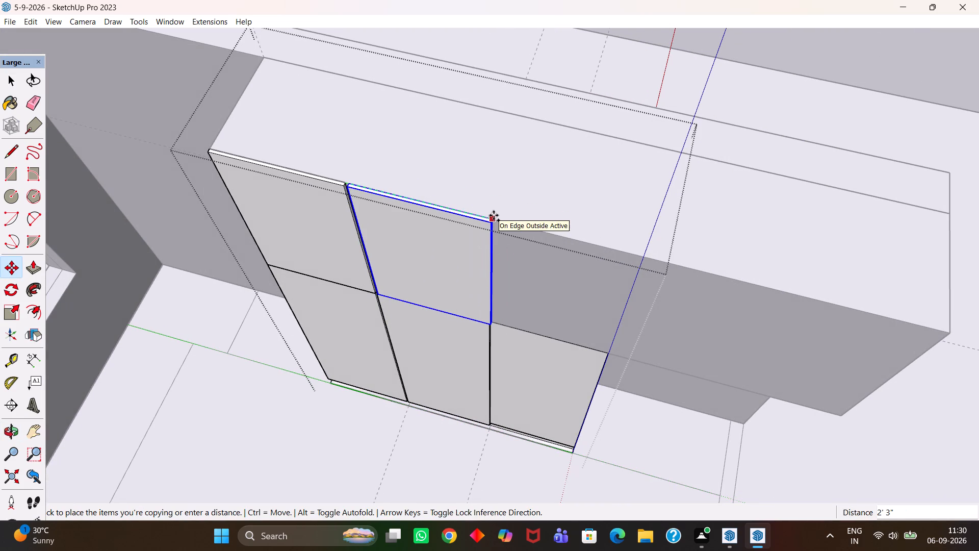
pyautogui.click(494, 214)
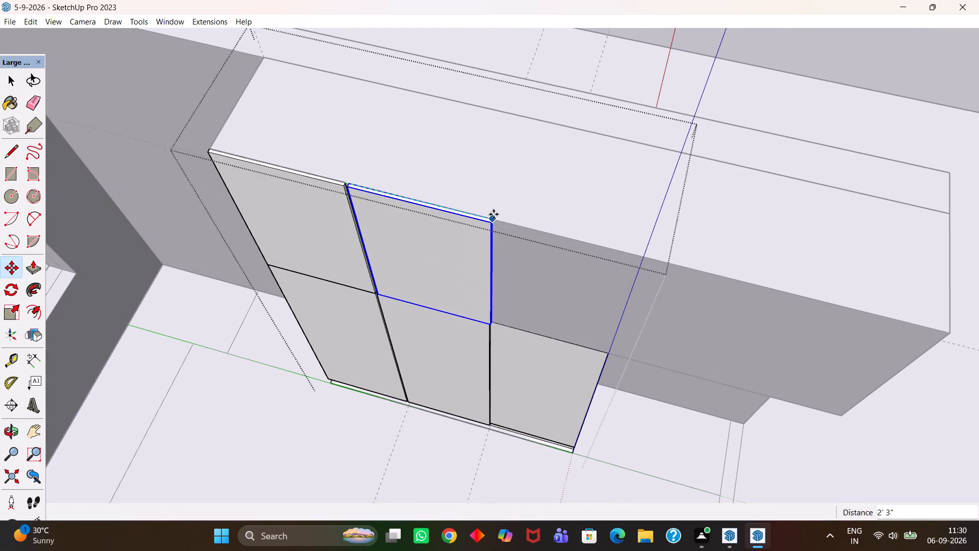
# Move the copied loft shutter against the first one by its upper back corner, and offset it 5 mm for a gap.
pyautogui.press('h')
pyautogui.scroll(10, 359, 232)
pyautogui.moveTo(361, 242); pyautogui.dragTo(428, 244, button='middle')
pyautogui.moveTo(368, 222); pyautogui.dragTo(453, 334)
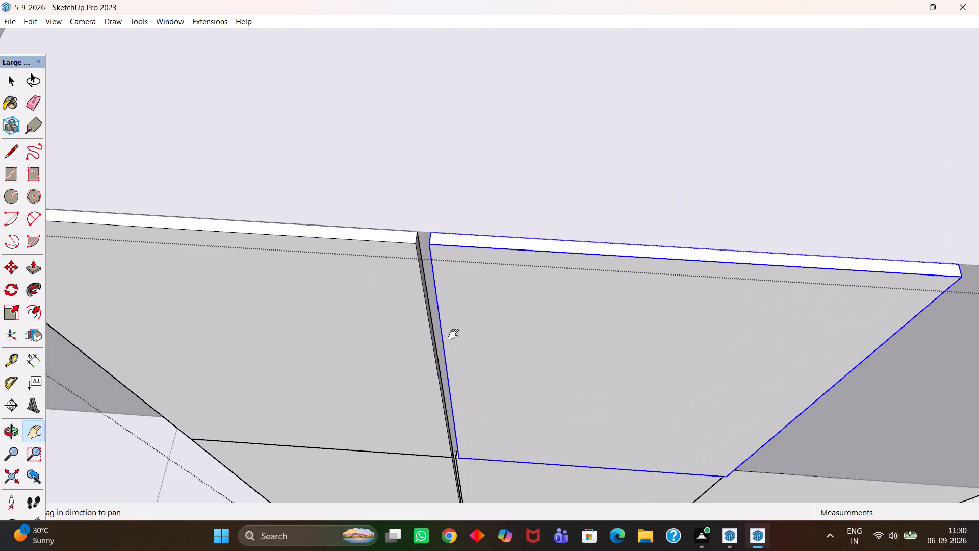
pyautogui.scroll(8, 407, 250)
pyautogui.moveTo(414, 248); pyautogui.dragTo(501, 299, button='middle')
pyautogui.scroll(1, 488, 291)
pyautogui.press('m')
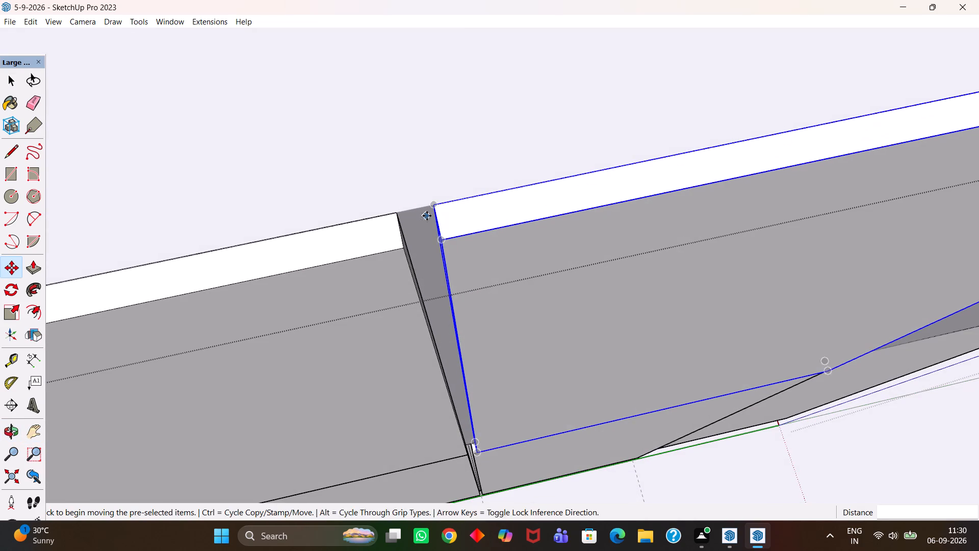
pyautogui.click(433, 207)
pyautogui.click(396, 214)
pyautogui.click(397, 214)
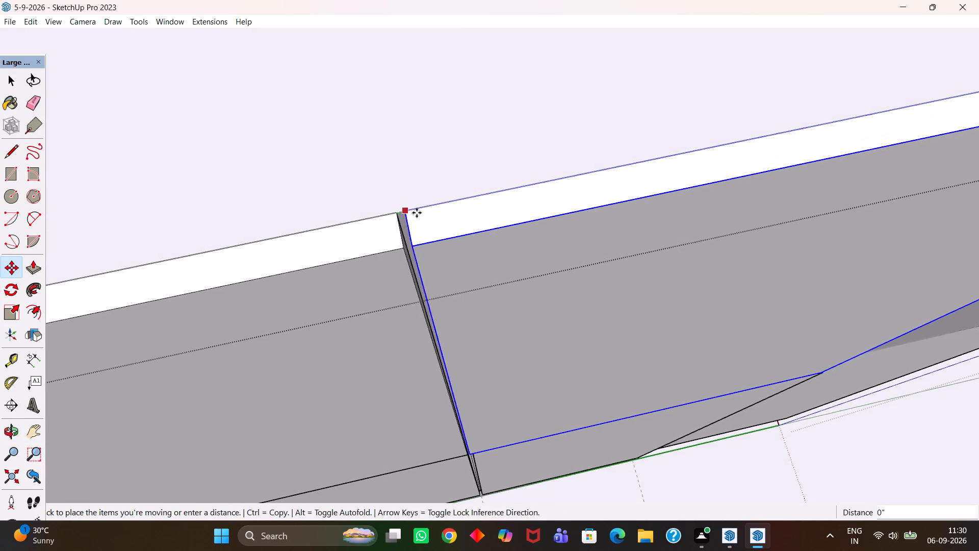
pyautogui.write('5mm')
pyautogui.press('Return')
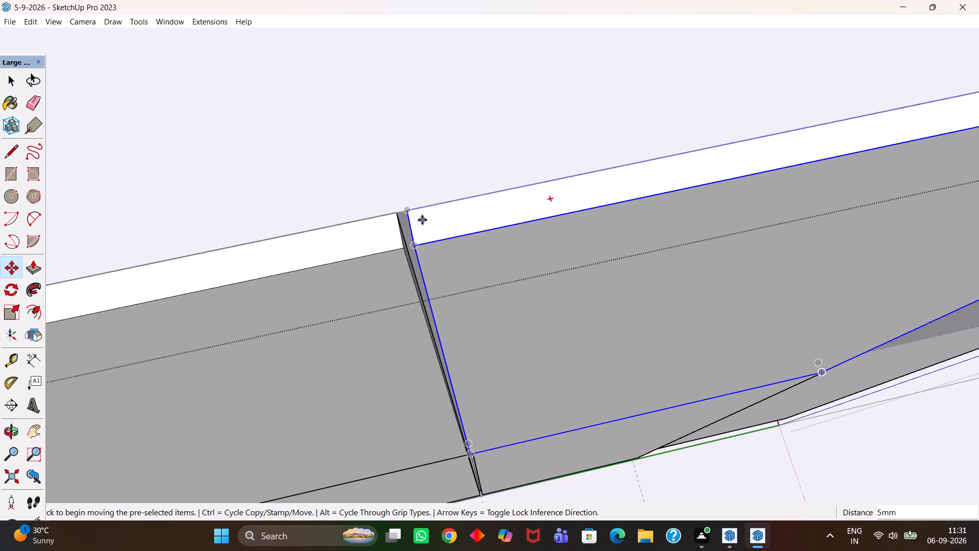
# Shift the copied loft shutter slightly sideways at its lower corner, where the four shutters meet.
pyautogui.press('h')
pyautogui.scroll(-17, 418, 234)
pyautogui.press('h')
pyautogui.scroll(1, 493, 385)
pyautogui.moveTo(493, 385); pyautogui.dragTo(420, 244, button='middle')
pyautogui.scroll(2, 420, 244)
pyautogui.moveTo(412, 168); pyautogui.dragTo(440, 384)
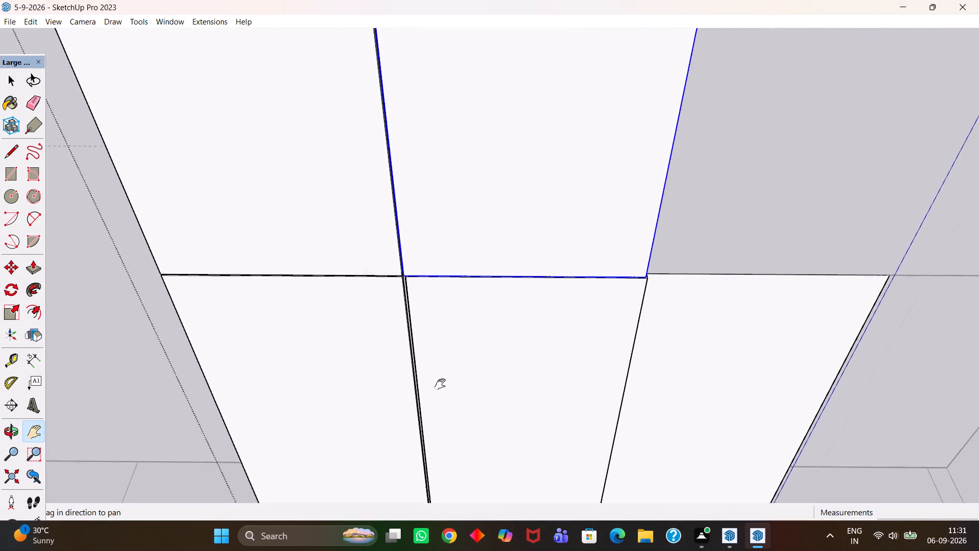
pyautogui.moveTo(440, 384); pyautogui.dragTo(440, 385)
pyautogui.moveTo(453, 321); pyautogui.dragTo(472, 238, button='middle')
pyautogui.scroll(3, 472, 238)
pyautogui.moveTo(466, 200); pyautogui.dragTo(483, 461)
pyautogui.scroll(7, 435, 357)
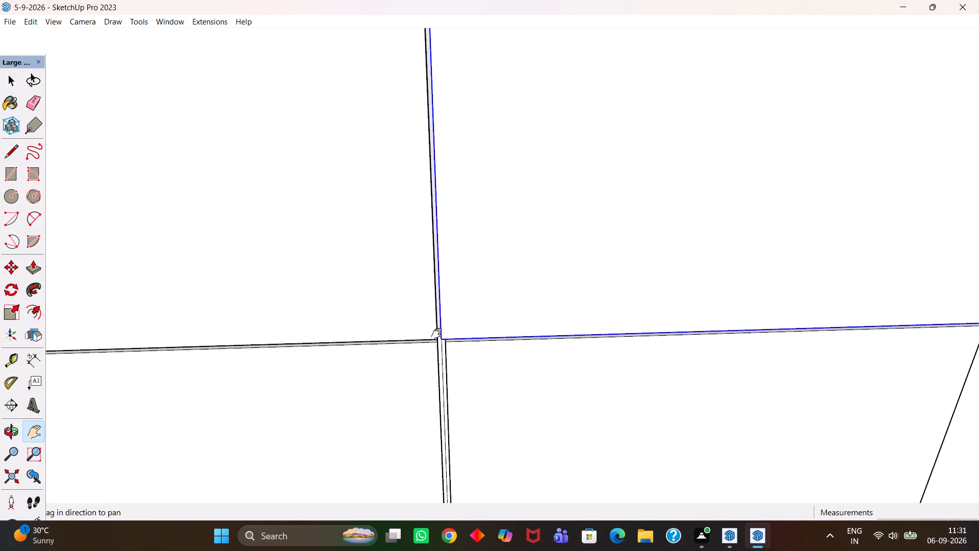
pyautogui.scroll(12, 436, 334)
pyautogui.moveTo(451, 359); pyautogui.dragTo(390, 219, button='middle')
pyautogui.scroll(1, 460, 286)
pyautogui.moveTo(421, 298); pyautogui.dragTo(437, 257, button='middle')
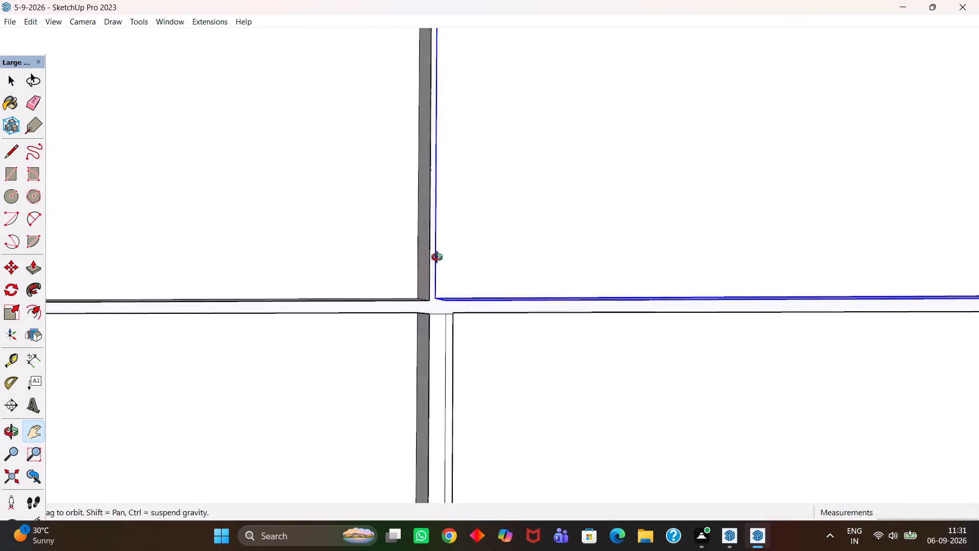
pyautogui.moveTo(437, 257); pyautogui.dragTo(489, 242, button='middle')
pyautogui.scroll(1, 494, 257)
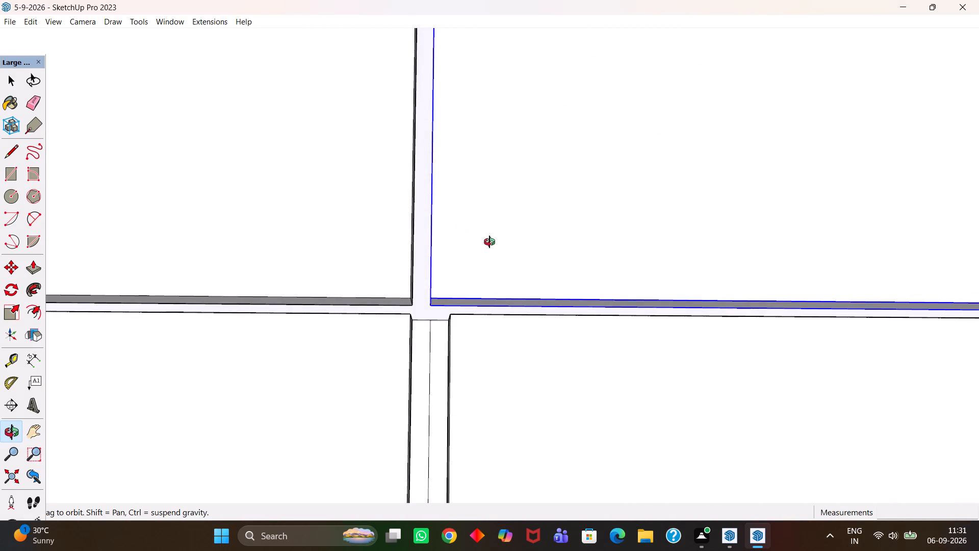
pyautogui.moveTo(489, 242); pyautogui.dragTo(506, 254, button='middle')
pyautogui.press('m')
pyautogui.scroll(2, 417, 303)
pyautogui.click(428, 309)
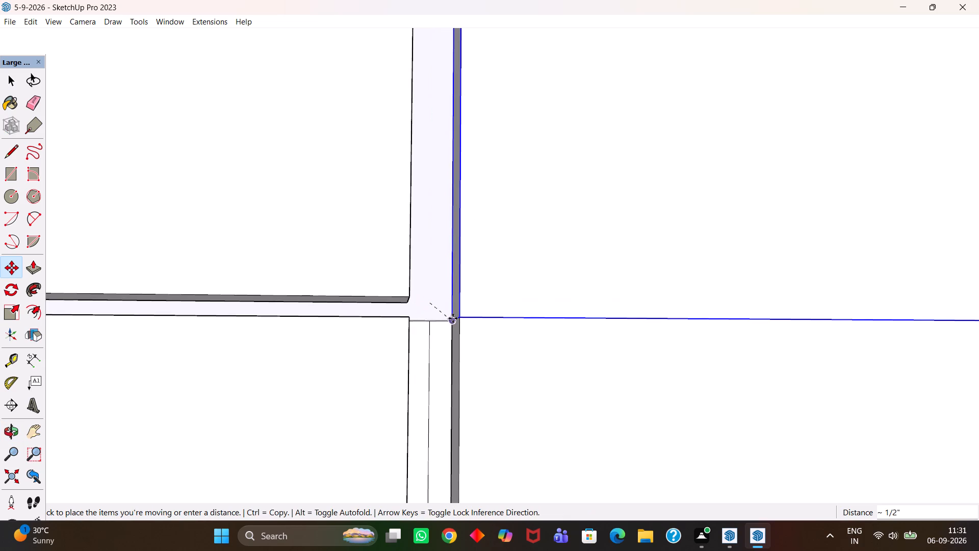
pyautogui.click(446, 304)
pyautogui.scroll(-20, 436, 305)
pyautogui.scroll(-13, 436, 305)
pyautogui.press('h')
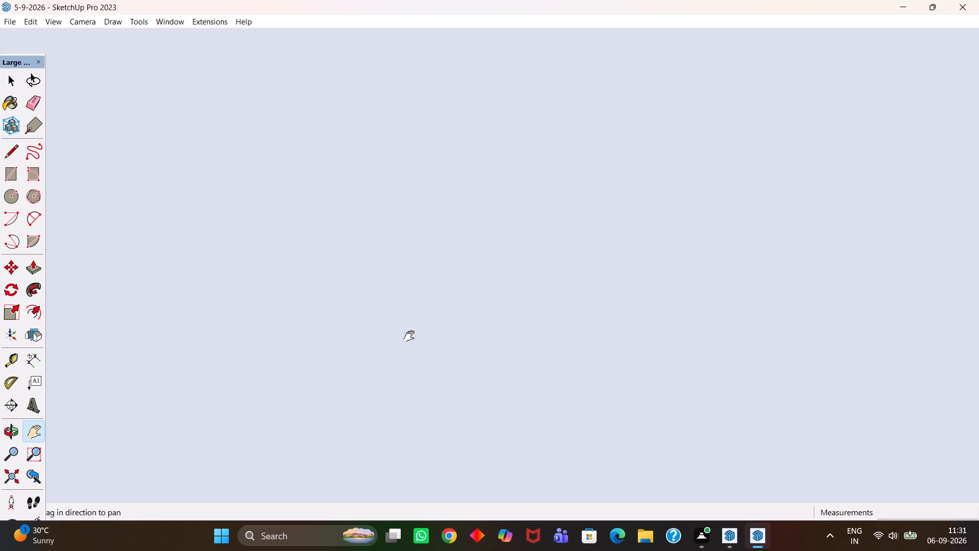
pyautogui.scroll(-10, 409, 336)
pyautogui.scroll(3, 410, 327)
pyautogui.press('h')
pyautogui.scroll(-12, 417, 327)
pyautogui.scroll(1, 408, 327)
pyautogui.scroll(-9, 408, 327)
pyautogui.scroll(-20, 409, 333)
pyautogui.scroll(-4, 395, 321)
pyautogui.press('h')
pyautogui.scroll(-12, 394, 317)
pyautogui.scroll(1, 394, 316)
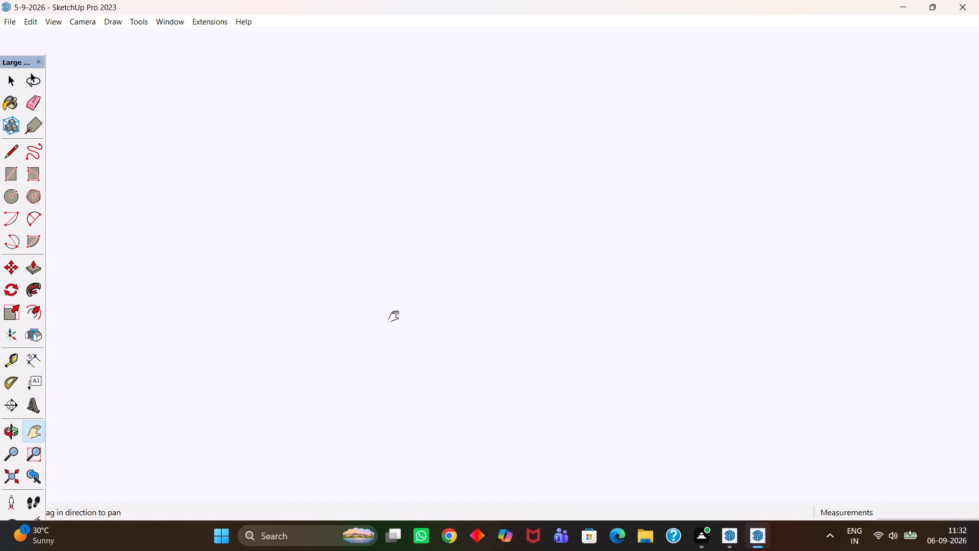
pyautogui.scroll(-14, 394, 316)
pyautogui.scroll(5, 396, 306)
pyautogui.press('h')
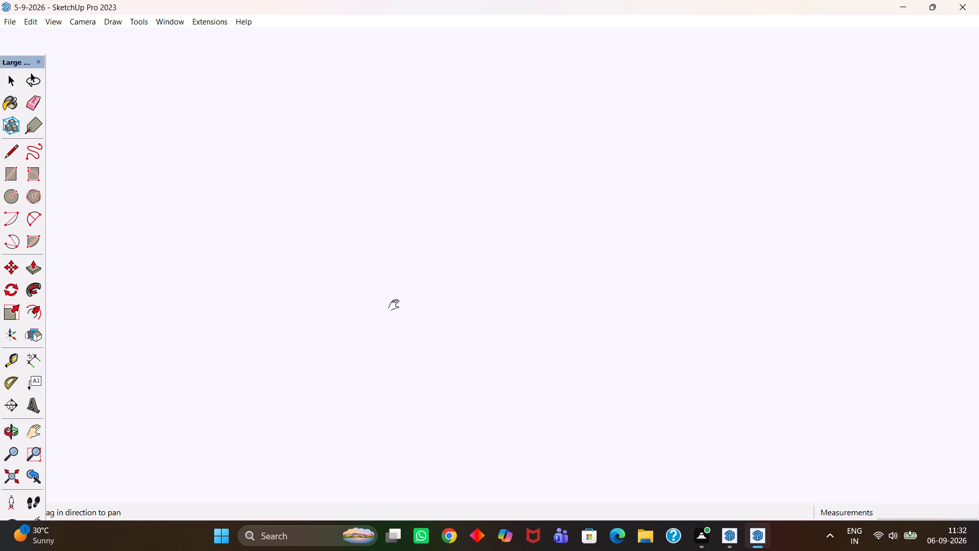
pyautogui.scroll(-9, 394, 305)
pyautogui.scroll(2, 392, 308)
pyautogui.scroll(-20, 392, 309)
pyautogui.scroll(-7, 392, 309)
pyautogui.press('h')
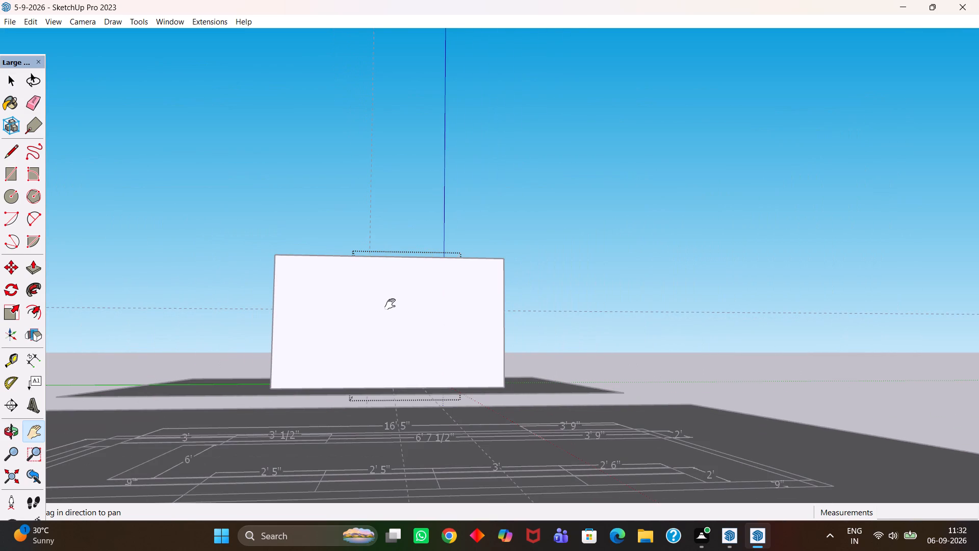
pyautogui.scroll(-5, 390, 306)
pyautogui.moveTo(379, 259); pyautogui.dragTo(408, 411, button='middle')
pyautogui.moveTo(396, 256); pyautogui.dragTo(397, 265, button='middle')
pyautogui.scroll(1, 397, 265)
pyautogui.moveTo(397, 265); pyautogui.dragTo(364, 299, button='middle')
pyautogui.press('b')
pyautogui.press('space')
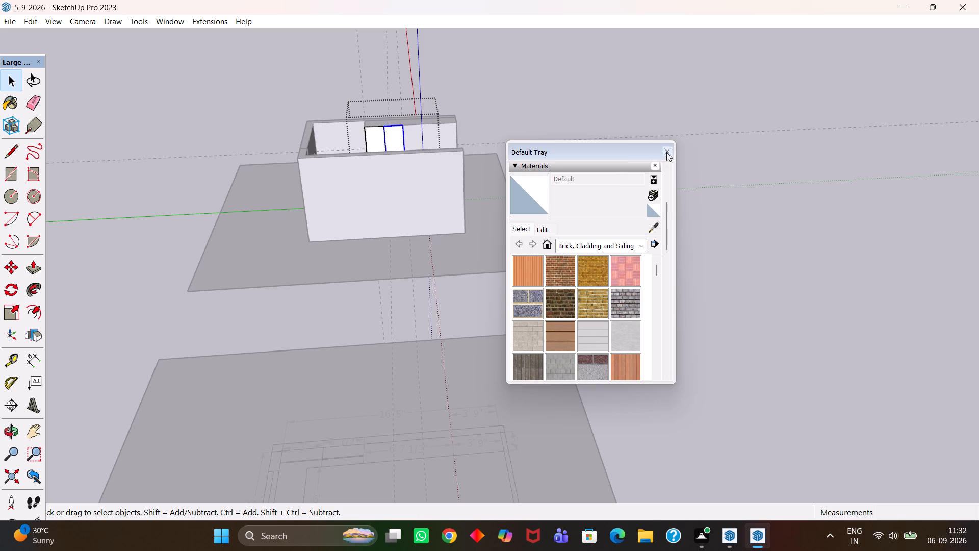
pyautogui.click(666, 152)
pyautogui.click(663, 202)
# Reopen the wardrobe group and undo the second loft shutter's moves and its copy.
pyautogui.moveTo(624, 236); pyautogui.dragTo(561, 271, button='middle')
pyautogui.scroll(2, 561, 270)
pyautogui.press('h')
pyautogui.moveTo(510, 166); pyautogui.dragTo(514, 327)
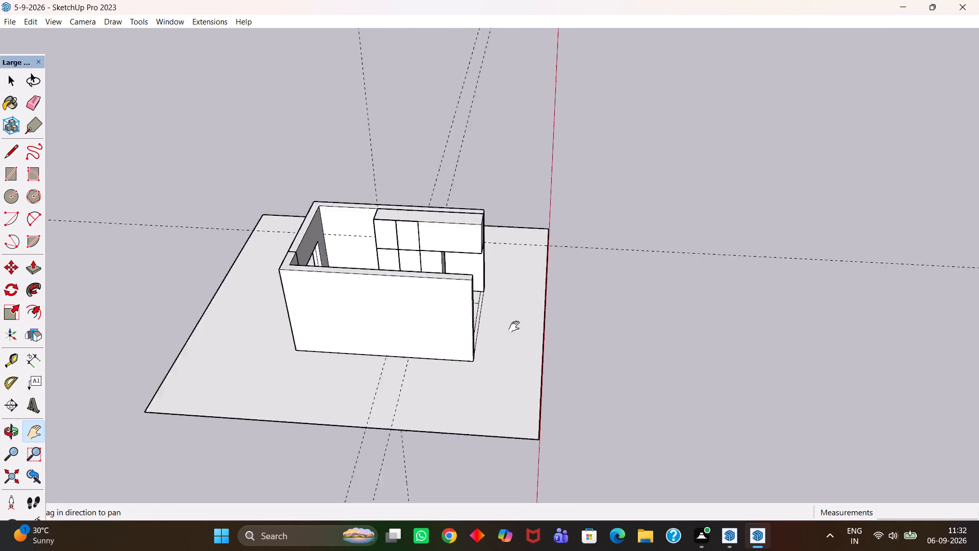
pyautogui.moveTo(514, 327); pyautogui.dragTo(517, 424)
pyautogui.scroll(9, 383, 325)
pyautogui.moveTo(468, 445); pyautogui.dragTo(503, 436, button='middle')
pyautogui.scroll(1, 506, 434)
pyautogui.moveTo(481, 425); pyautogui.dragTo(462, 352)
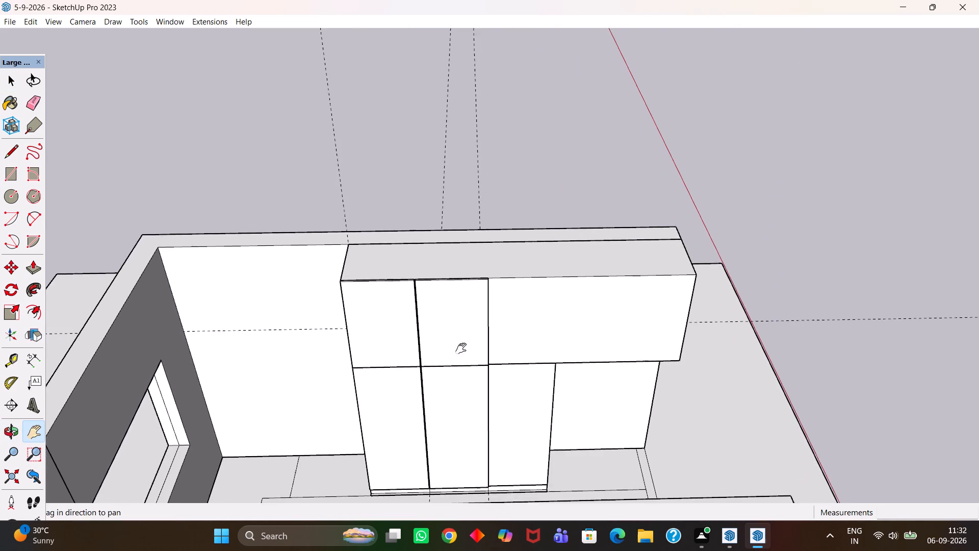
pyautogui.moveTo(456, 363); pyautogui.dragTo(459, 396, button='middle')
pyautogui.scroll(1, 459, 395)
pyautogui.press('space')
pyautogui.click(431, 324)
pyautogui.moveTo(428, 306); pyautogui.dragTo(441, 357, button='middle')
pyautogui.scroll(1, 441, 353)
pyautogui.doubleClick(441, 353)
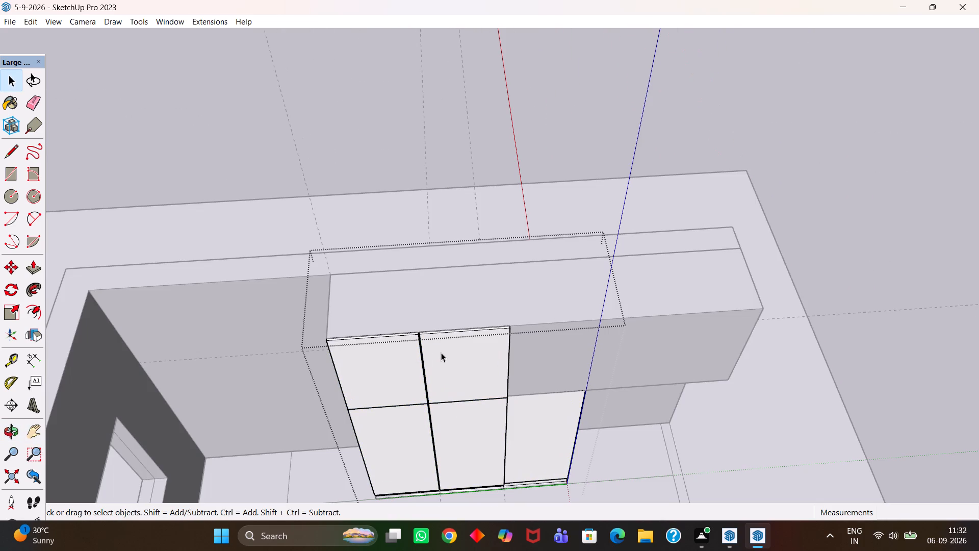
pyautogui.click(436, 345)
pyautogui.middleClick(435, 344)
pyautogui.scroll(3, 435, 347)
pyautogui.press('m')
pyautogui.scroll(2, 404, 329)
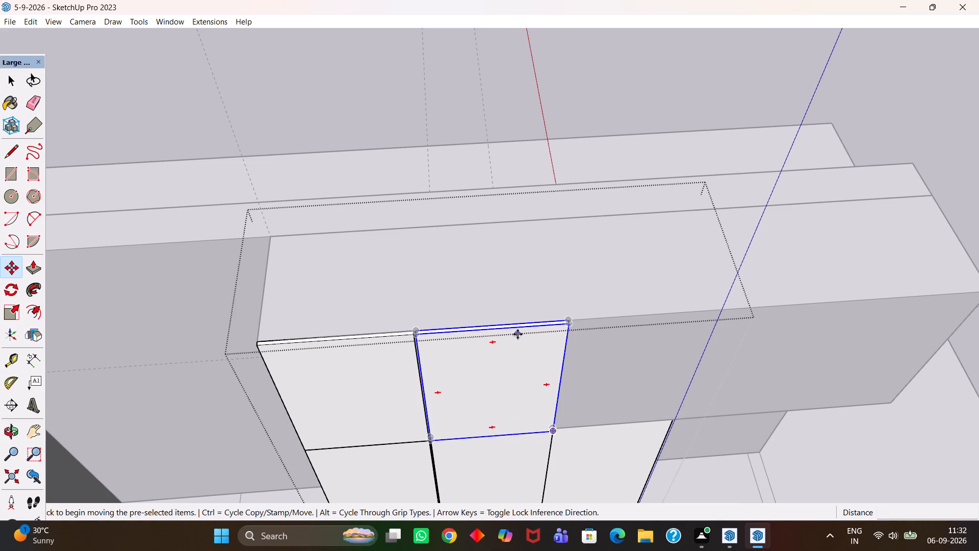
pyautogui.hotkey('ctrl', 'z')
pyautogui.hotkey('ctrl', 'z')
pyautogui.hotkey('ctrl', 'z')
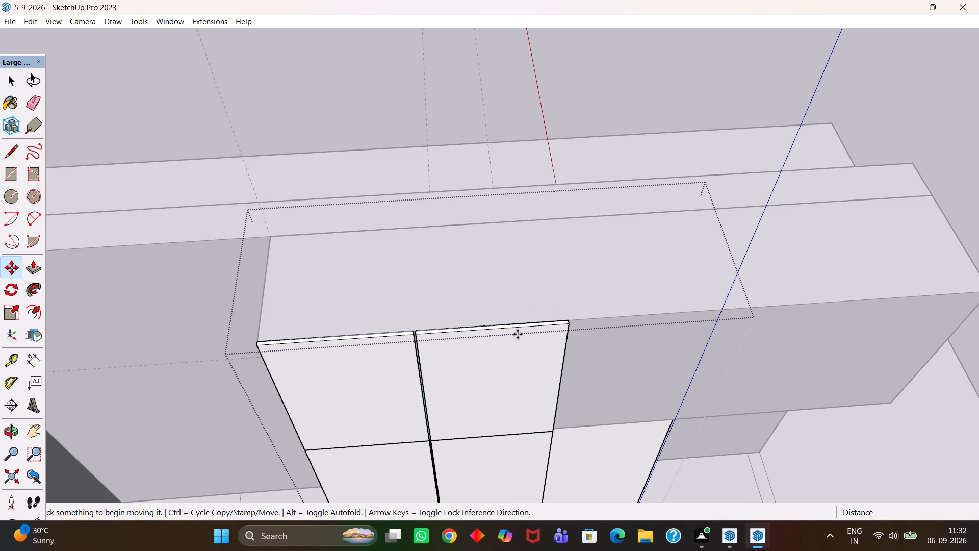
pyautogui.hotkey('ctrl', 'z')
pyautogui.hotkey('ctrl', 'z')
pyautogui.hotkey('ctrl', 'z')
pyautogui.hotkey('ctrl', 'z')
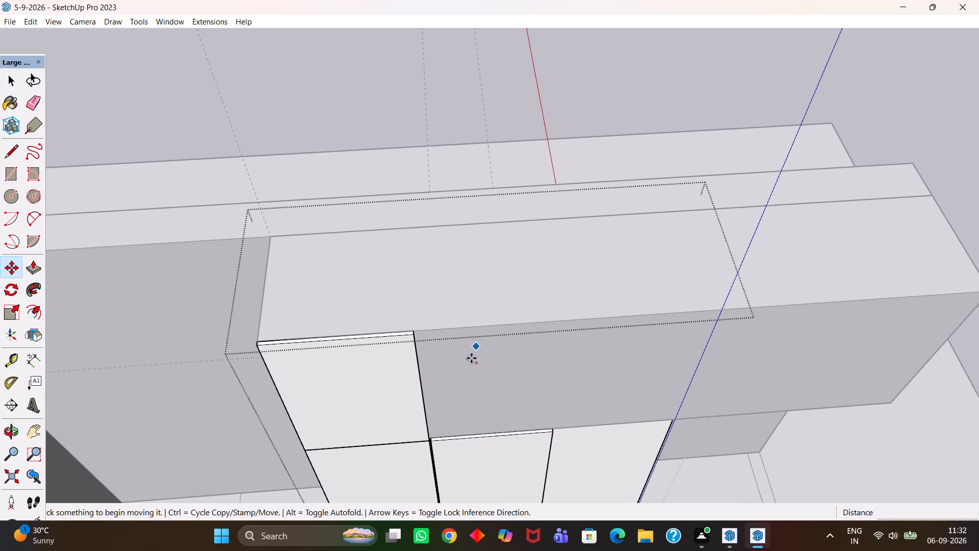
# Copy the first loft shutter about 8' 6" by its upper back corner onto the loft cabinet's far upper front corner.
pyautogui.press('space')
pyautogui.click(369, 407)
pyautogui.press('m')
pyautogui.scroll(2, 398, 344)
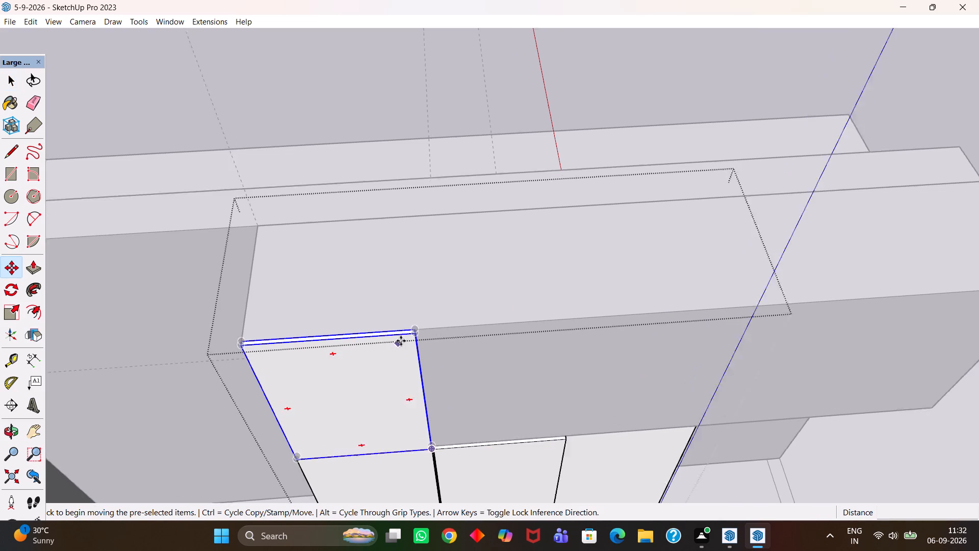
pyautogui.scroll(4, 401, 341)
pyautogui.click(422, 321)
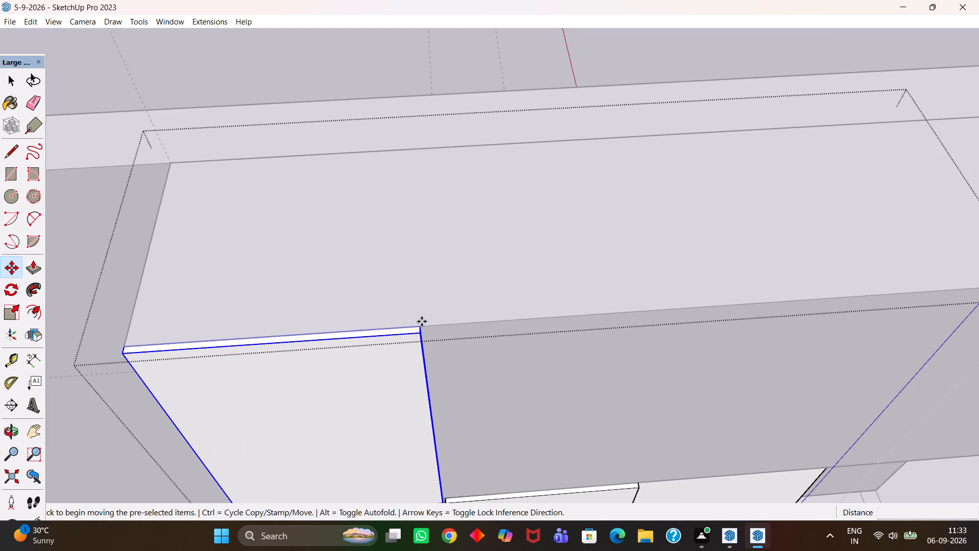
pyautogui.press('h')
pyautogui.scroll(-6, 501, 327)
pyautogui.moveTo(639, 329); pyautogui.dragTo(393, 336)
pyautogui.moveTo(582, 307); pyautogui.dragTo(405, 358)
pyautogui.moveTo(501, 334); pyautogui.dragTo(401, 344)
pyautogui.press('Escape')
pyautogui.scroll(1, 493, 354)
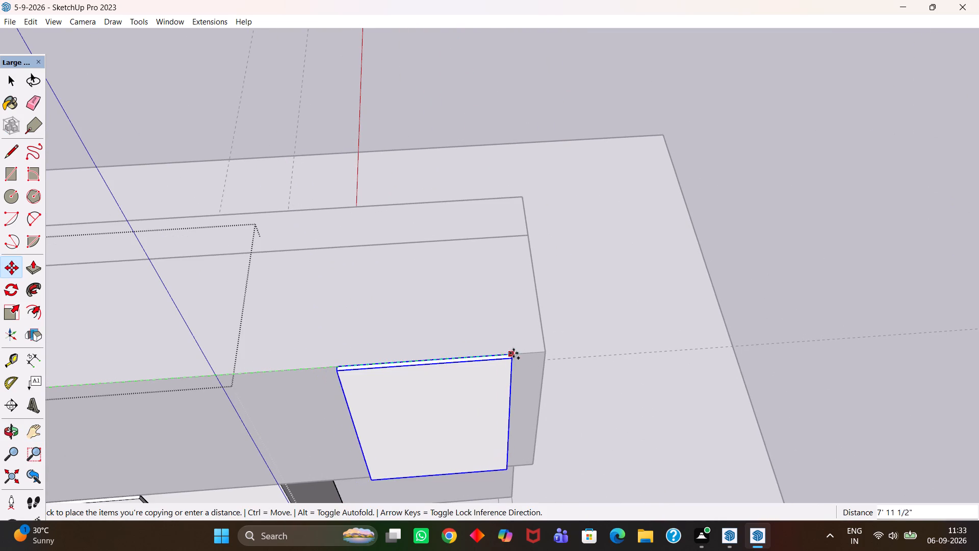
pyautogui.click(543, 349)
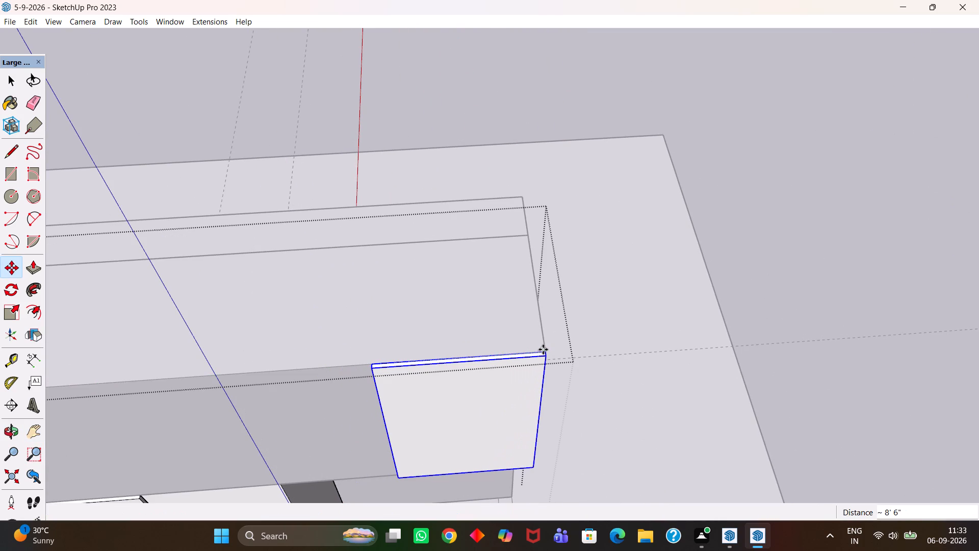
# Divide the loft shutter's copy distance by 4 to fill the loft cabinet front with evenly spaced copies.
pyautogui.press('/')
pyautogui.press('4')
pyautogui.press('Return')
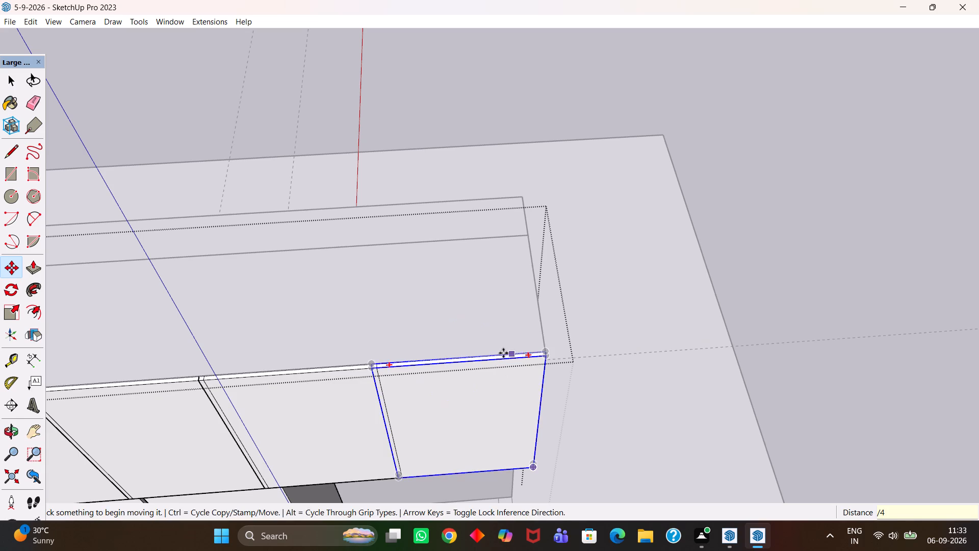
# Examine the joints between the loft shutter copies across the whole cabinet front.
pyautogui.press('h')
pyautogui.scroll(-11, 496, 353)
pyautogui.scroll(1, 483, 424)
pyautogui.moveTo(461, 424); pyautogui.dragTo(390, 338, button='middle')
pyautogui.scroll(3, 385, 340)
pyautogui.moveTo(300, 318); pyautogui.dragTo(436, 322)
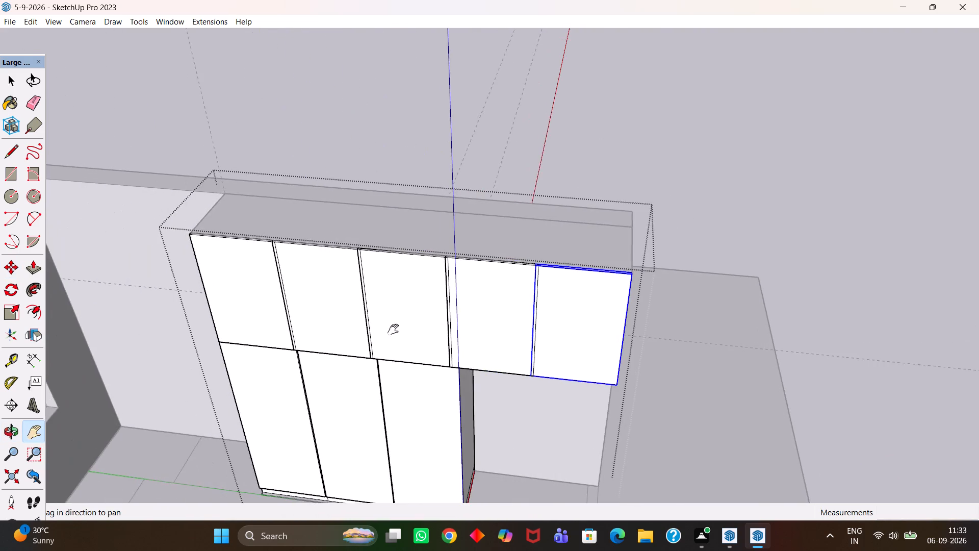
pyautogui.moveTo(393, 330); pyautogui.dragTo(463, 348, button='middle')
pyautogui.scroll(1, 462, 349)
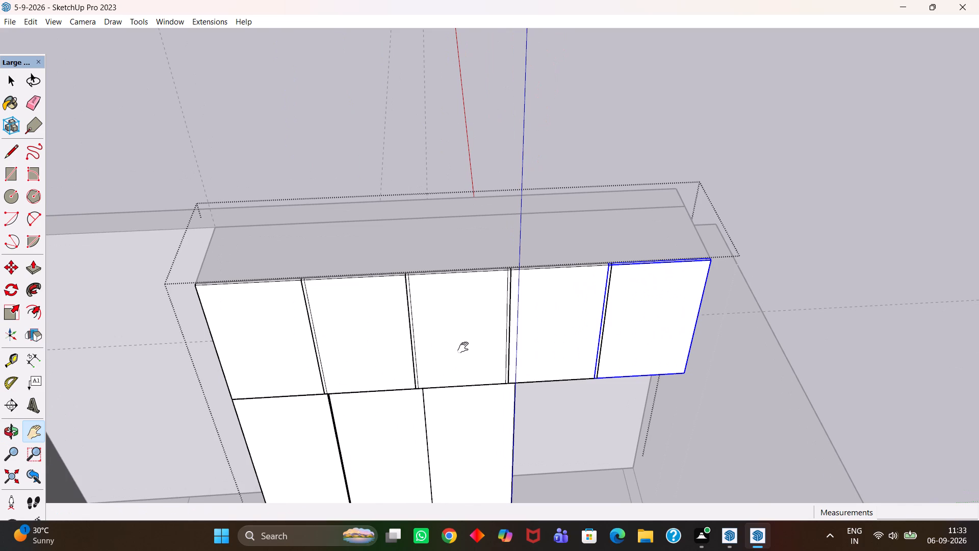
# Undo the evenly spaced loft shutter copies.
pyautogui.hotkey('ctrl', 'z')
# Push/pull the first loft shutter's side face, beside the uncovered cabinet front, by 6 mm, and leave the shutter and wardrobe groups.
pyautogui.scroll(8, 351, 392)
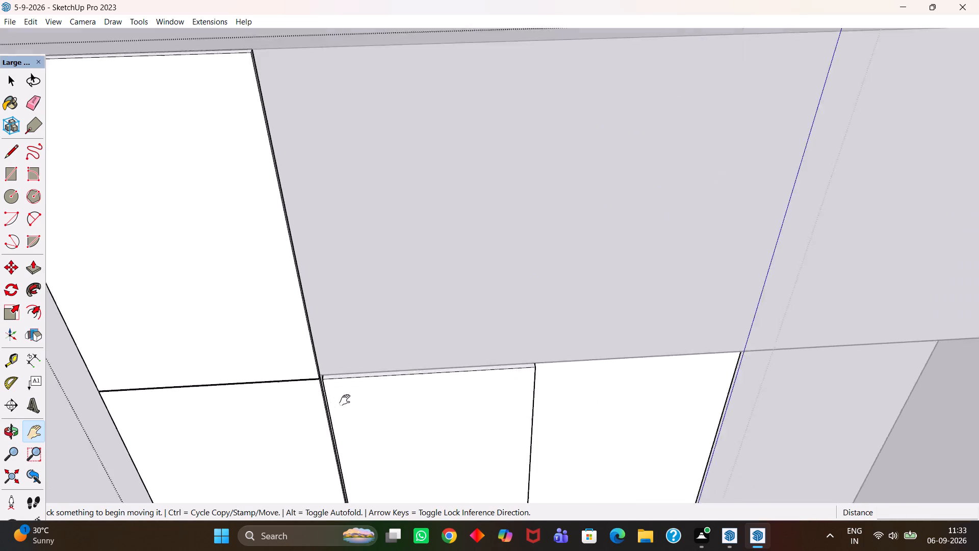
pyautogui.scroll(1, 345, 400)
pyautogui.scroll(-2, 338, 386)
pyautogui.scroll(17, 330, 385)
pyautogui.moveTo(325, 364); pyautogui.dragTo(287, 366, button='middle')
pyautogui.scroll(-3, 293, 363)
pyautogui.press('h')
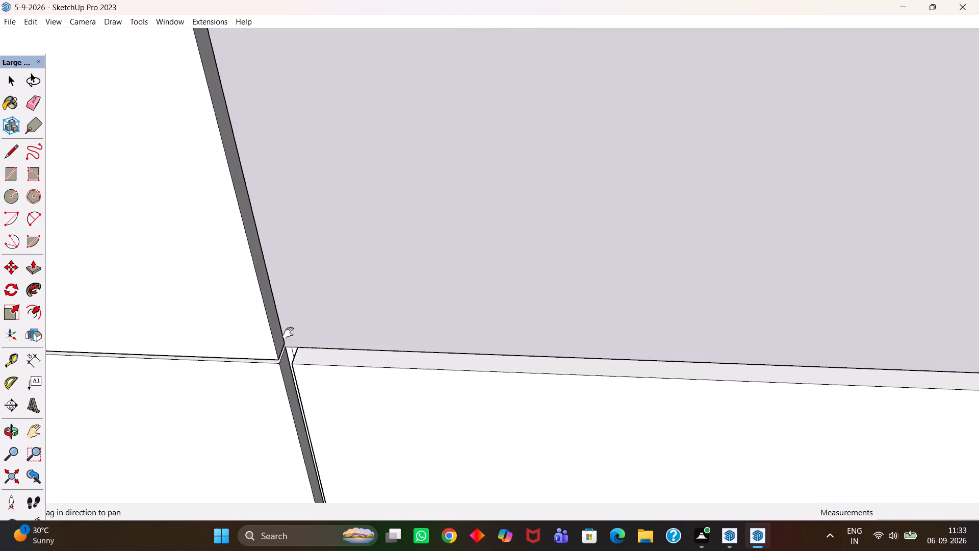
pyautogui.moveTo(288, 333); pyautogui.dragTo(417, 418)
pyautogui.moveTo(427, 420); pyautogui.dragTo(364, 407, button='middle')
pyautogui.scroll(3, 377, 404)
pyautogui.press('space')
pyautogui.doubleClick(386, 384)
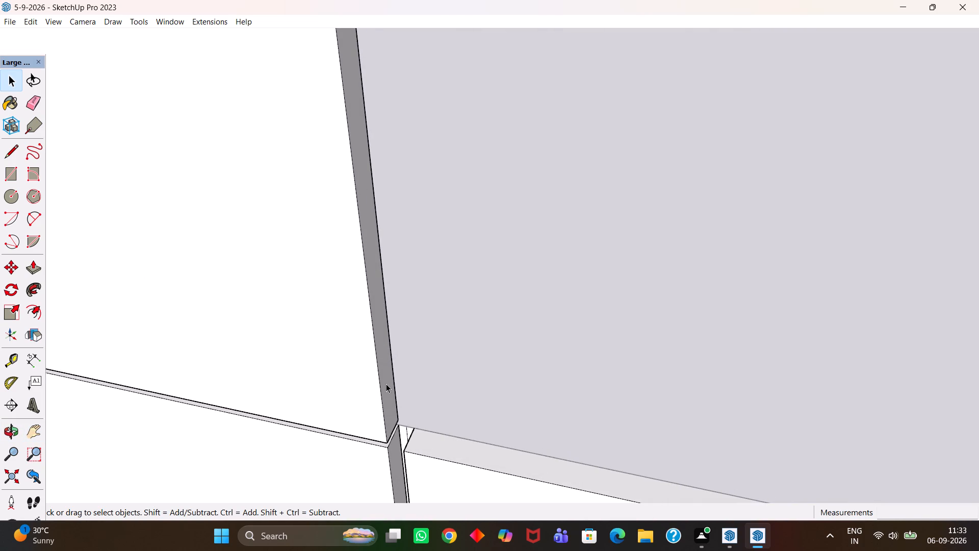
pyautogui.tripleClick(383, 374)
pyautogui.click(383, 368)
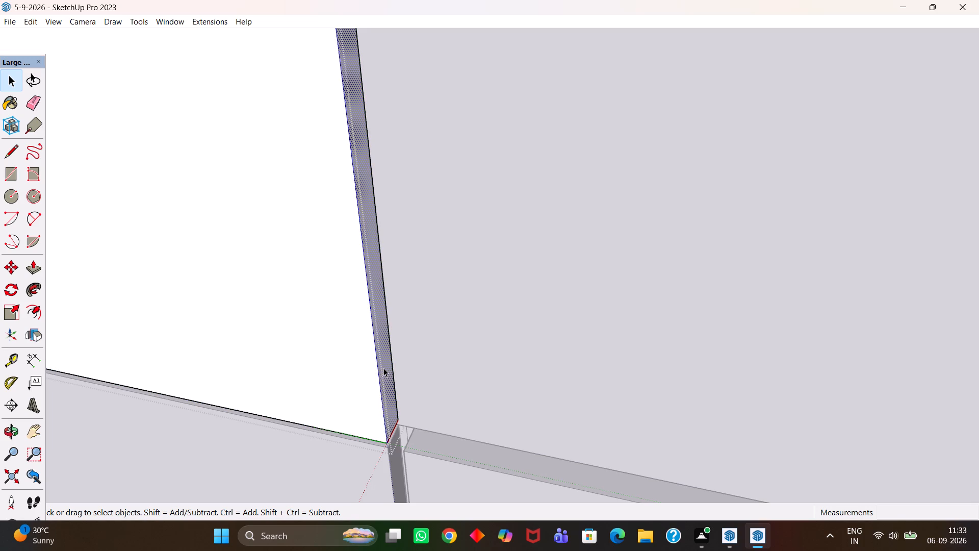
pyautogui.press('p')
pyautogui.click(385, 369)
pyautogui.write('6mm')
pyautogui.press('Return')
pyautogui.press('h')
pyautogui.scroll(-9, 359, 373)
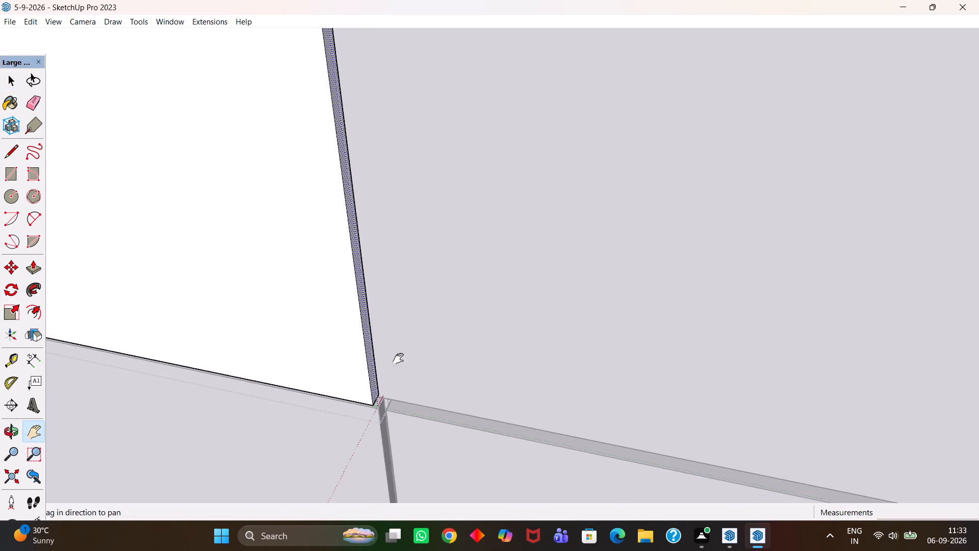
pyautogui.scroll(-10, 398, 359)
pyautogui.scroll(1, 360, 341)
pyautogui.scroll(-4, 360, 341)
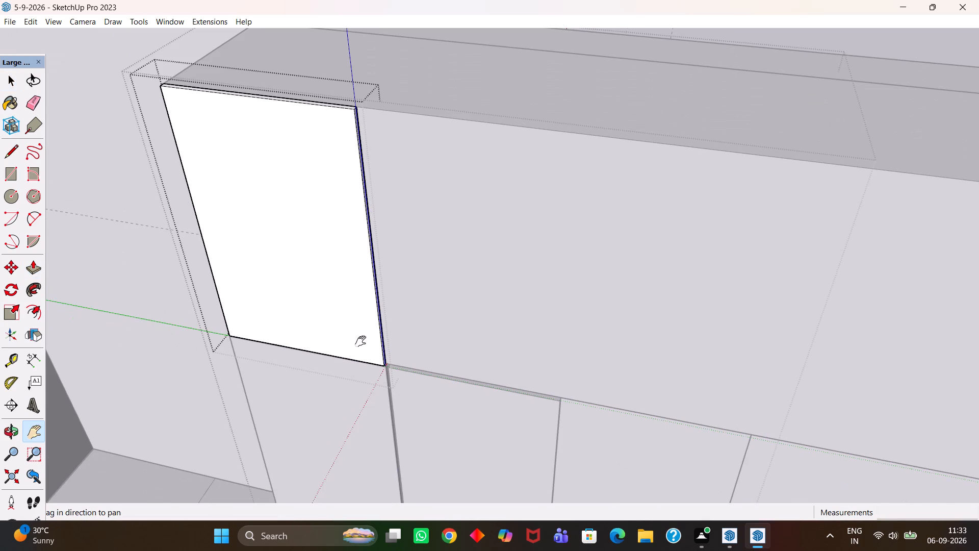
pyautogui.scroll(-7, 360, 341)
pyautogui.moveTo(361, 340); pyautogui.dragTo(415, 374, button='middle')
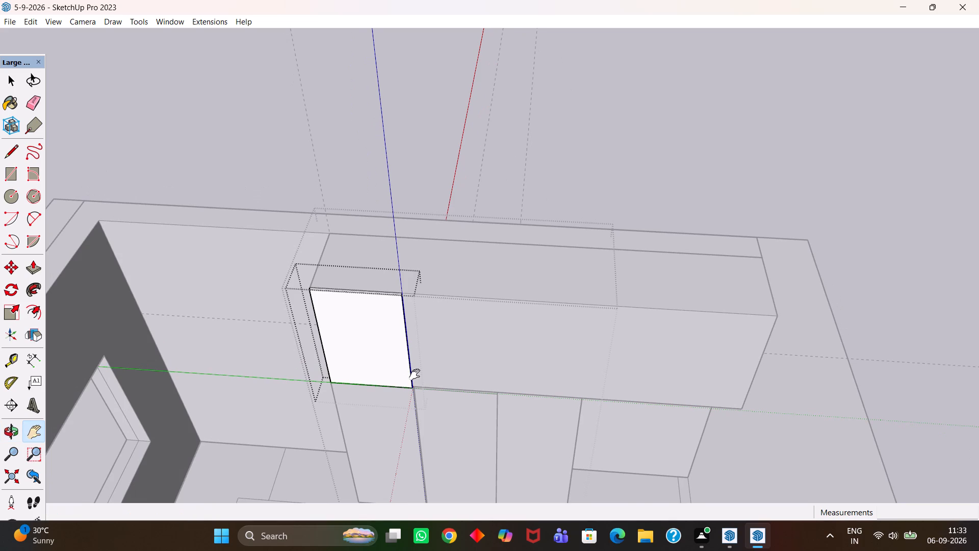
pyautogui.scroll(-3, 415, 374)
pyautogui.moveTo(397, 371); pyautogui.dragTo(446, 418, button='middle')
pyautogui.scroll(3, 424, 413)
pyautogui.press('space')
pyautogui.doubleClick(611, 138)
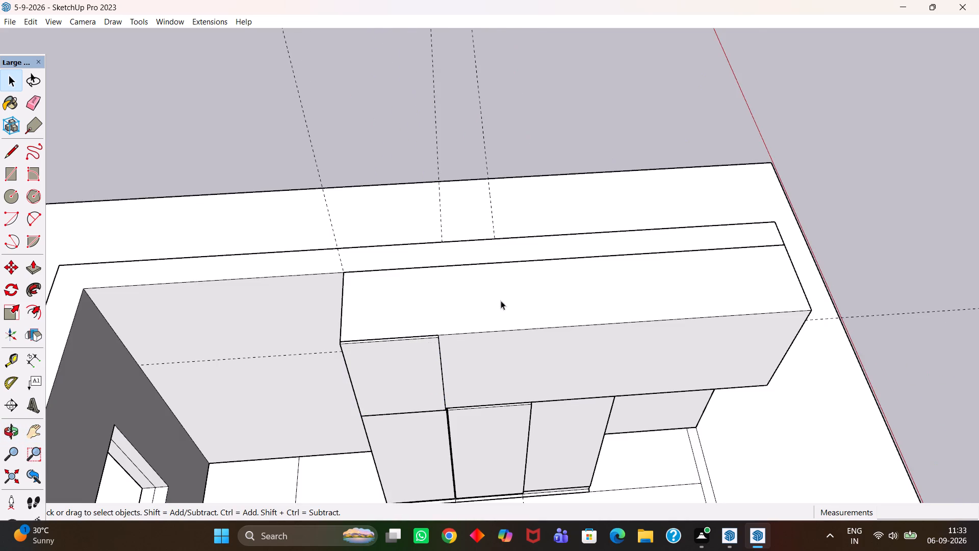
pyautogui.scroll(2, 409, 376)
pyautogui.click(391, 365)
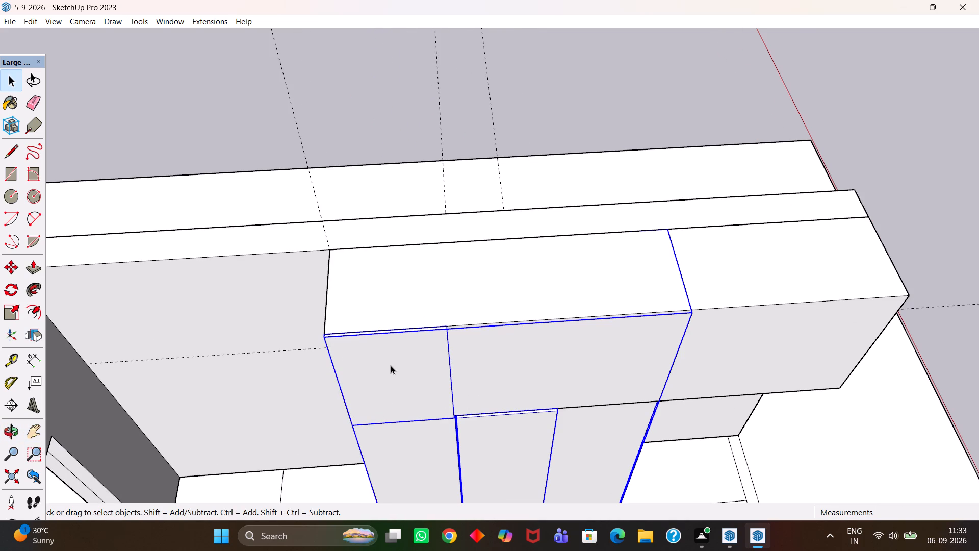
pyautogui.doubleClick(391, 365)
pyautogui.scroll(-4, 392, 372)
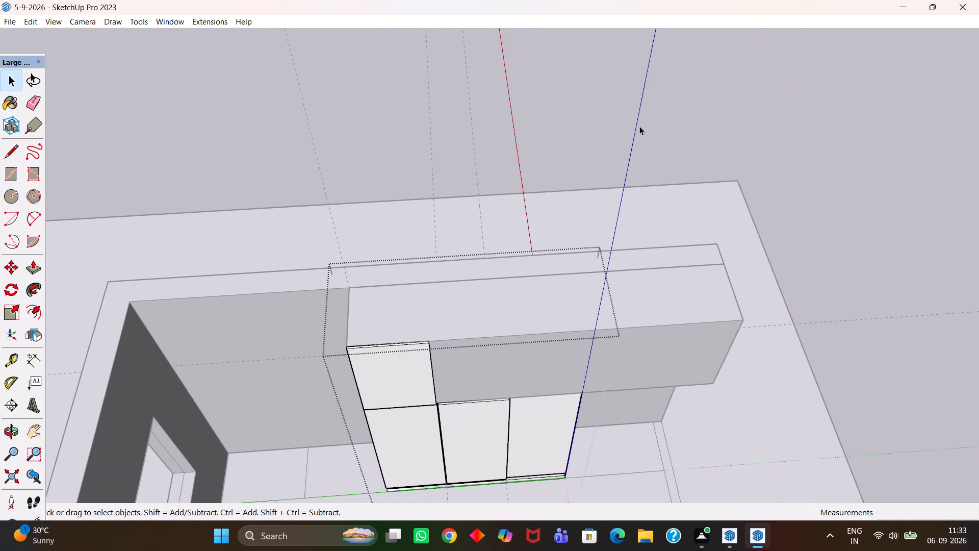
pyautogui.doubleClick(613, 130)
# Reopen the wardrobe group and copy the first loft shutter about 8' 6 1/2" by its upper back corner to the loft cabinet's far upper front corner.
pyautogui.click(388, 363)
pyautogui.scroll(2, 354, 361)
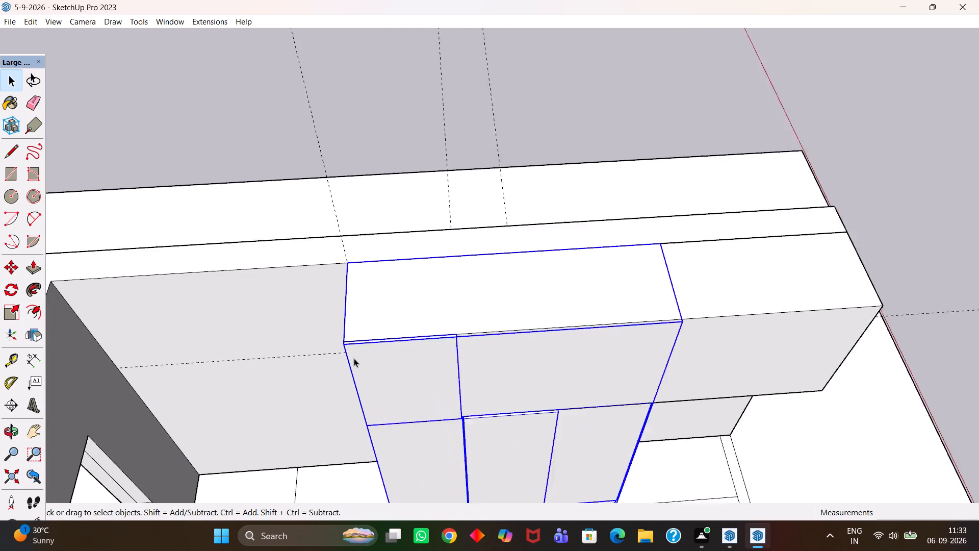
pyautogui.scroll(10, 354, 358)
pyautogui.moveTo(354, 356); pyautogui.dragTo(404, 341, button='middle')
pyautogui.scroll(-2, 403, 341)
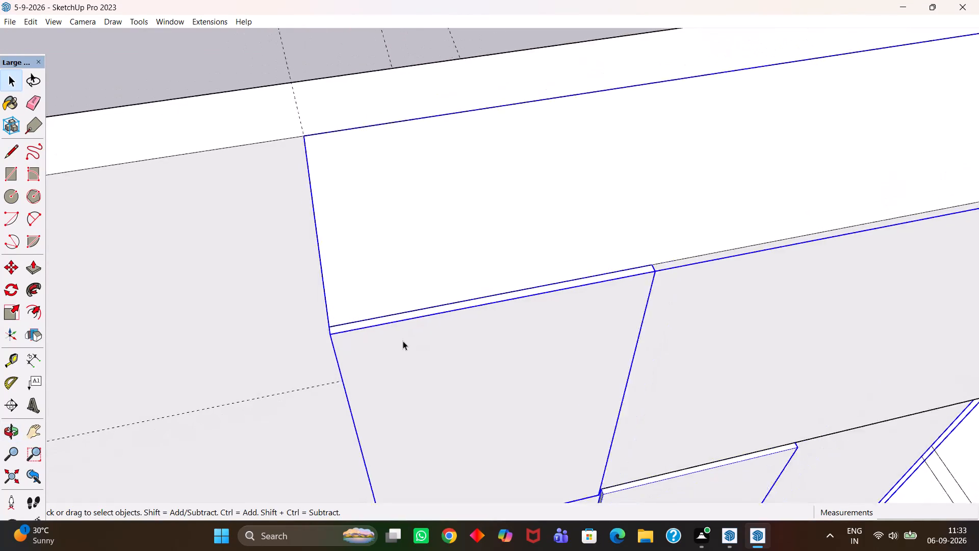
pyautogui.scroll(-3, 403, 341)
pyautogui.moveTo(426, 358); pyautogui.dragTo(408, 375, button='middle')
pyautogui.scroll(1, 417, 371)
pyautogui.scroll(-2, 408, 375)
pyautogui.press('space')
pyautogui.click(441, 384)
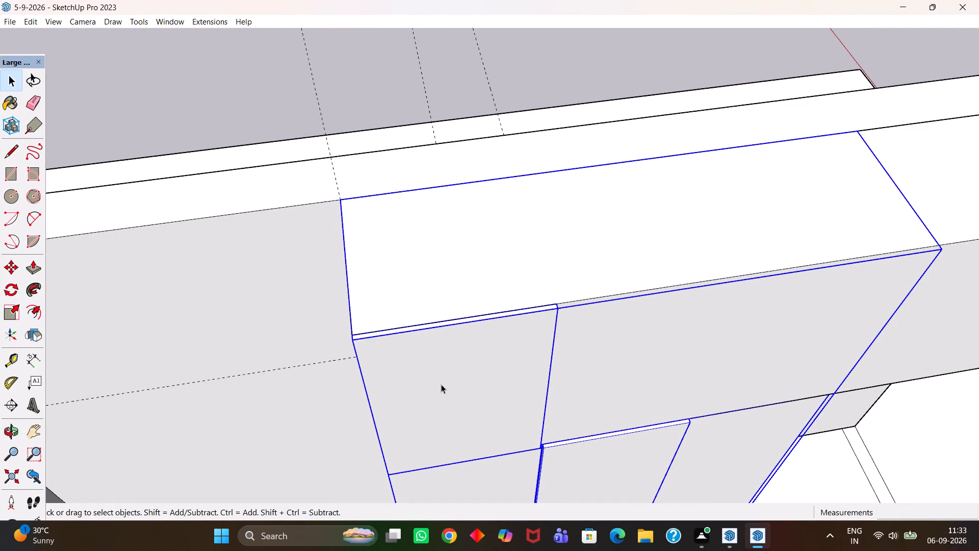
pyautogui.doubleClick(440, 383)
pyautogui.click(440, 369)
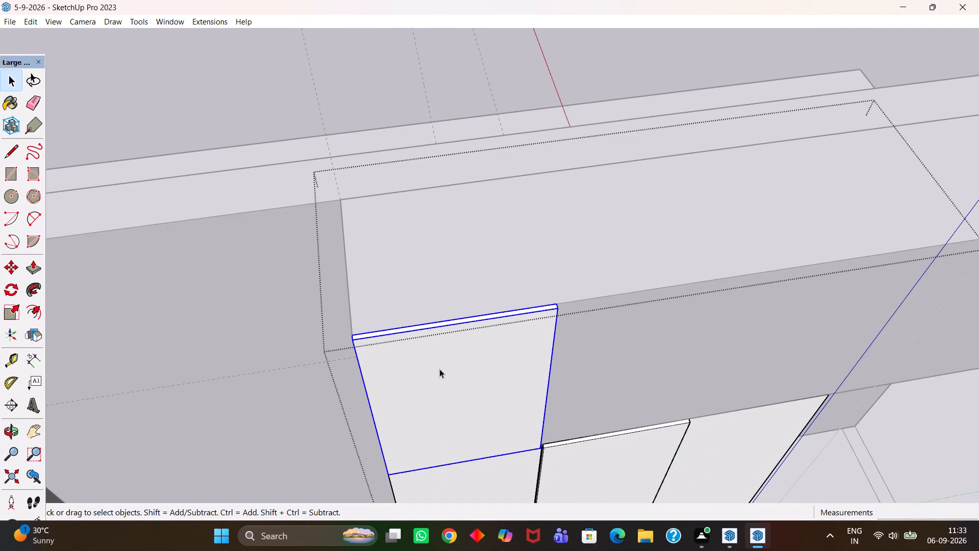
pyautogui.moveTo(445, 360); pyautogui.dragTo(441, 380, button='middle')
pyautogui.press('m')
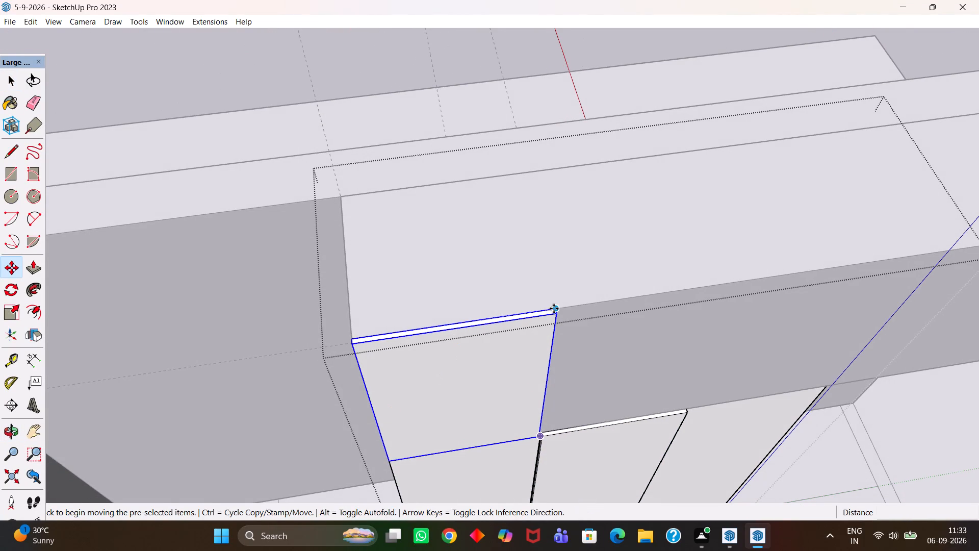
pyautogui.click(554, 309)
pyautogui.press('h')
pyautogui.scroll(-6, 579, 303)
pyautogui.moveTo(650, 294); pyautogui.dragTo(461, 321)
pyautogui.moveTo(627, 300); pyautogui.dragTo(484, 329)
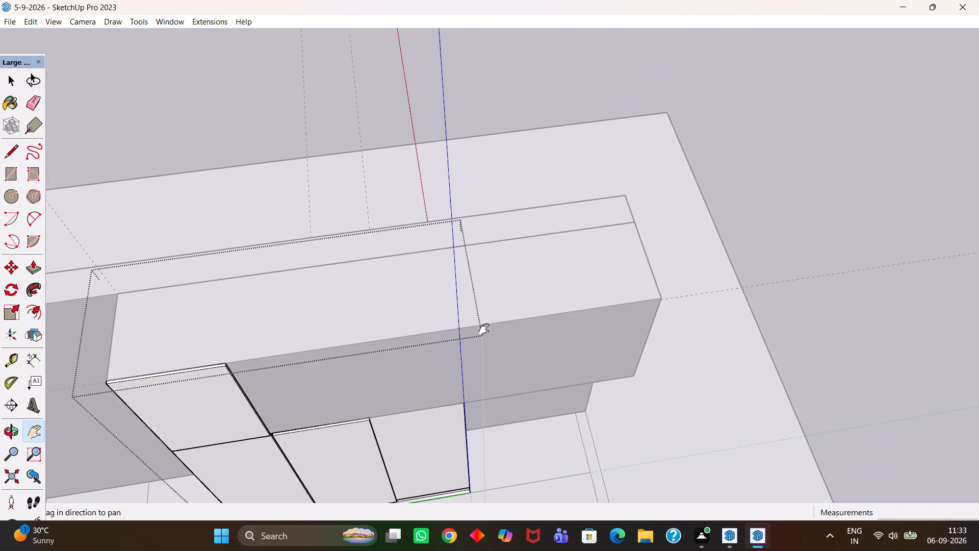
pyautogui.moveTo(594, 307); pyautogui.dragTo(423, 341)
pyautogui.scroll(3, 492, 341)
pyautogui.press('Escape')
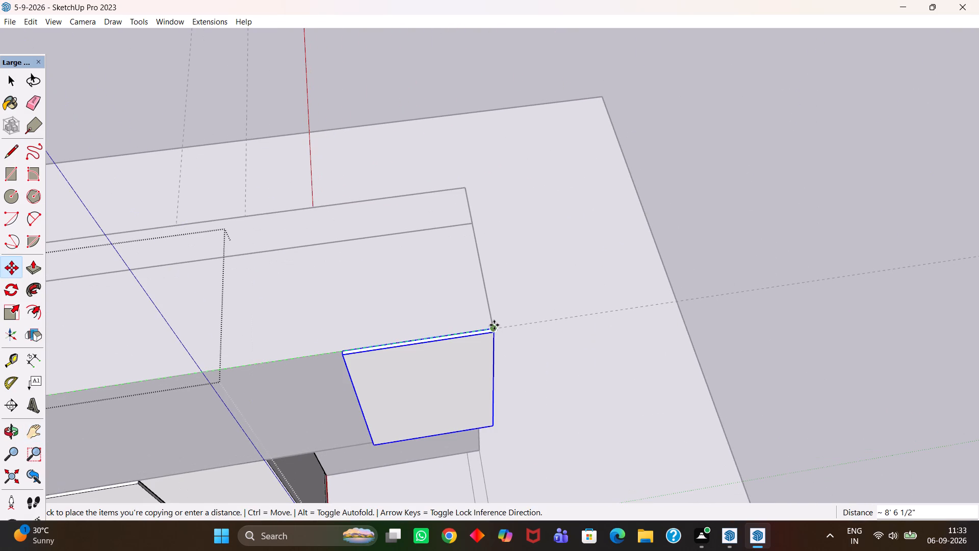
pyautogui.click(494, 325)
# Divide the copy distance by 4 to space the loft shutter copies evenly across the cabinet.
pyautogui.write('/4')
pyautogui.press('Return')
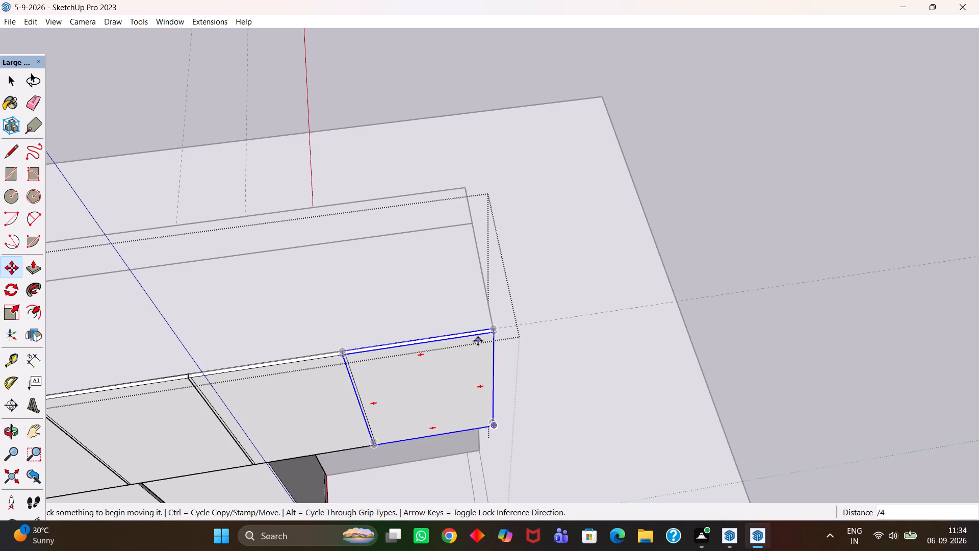
# Inspect the loft shutter joints and measure between the two edge lines at one joint.
pyautogui.scroll(-4, 478, 344)
pyautogui.scroll(6, 462, 373)
pyautogui.moveTo(466, 387); pyautogui.dragTo(394, 361, button='middle')
pyautogui.scroll(2, 396, 363)
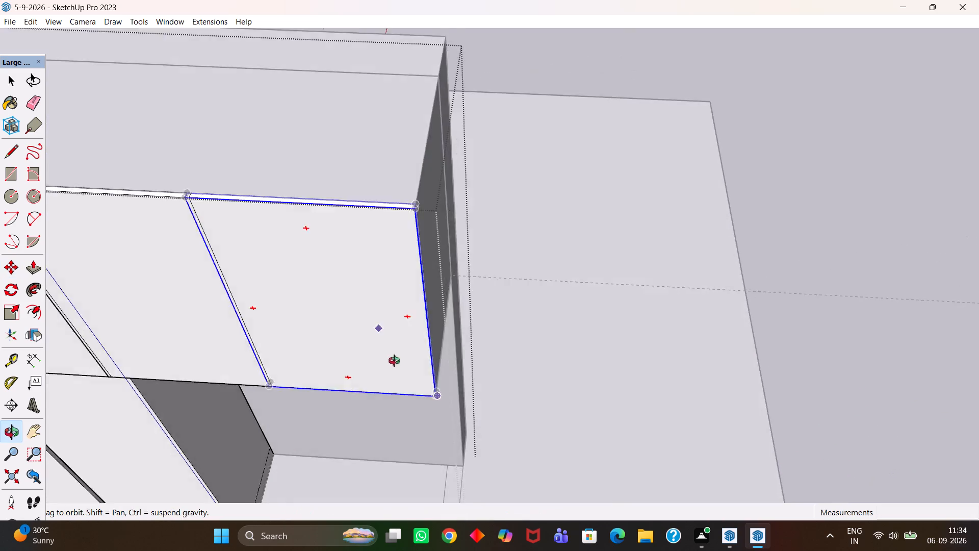
pyautogui.moveTo(394, 361); pyautogui.dragTo(394, 355, button='middle')
pyautogui.scroll(2, 394, 361)
pyautogui.press('h')
pyautogui.moveTo(275, 276); pyautogui.dragTo(568, 348)
pyautogui.scroll(-5, 530, 348)
pyautogui.moveTo(377, 342); pyautogui.dragTo(615, 350)
pyautogui.scroll(3, 383, 311)
pyautogui.middleClick(383, 311)
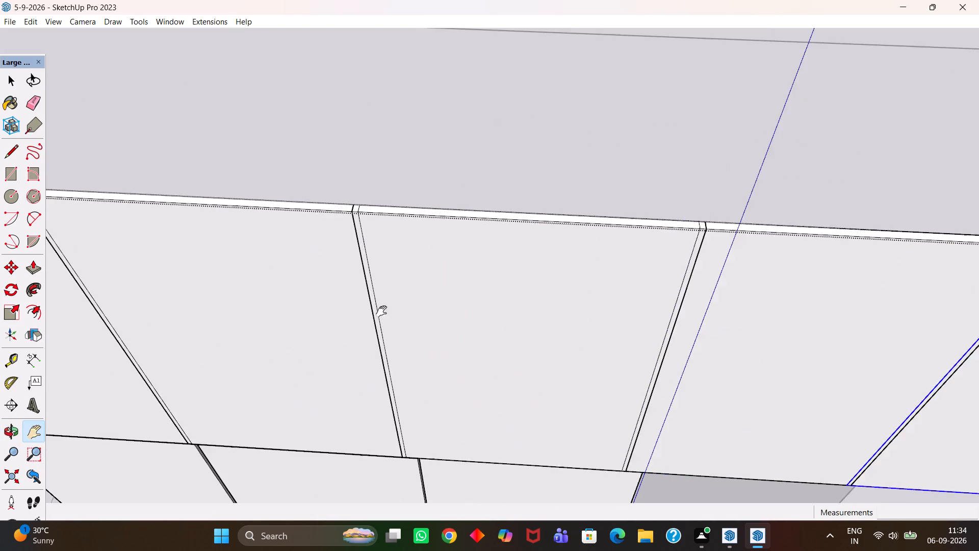
pyautogui.scroll(8, 381, 311)
pyautogui.press('t')
pyautogui.click(380, 320)
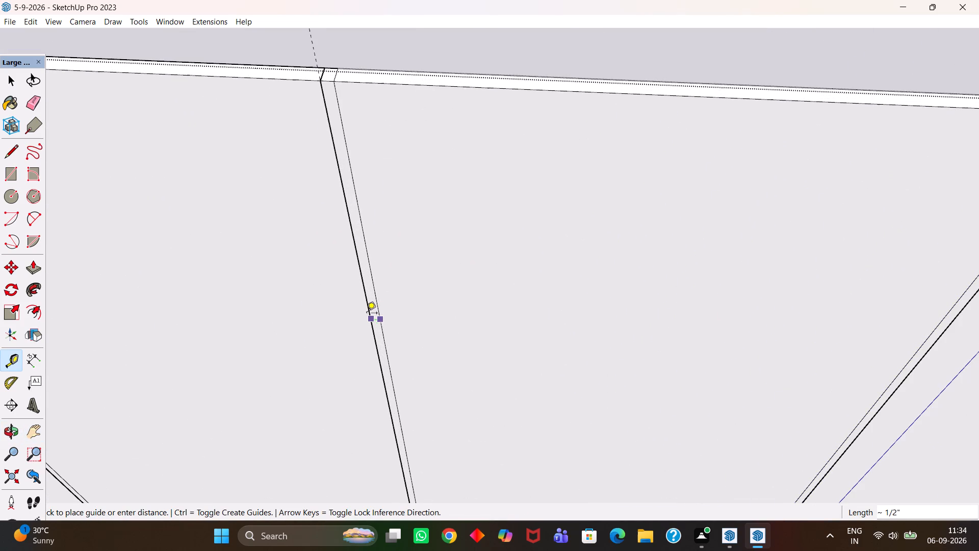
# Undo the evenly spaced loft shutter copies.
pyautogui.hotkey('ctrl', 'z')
# Push/pull the first loft shutter's side face beside the uncovered cabinet front by 0.5 mm, and leave the shutter group.
pyautogui.scroll(-10, 404, 313)
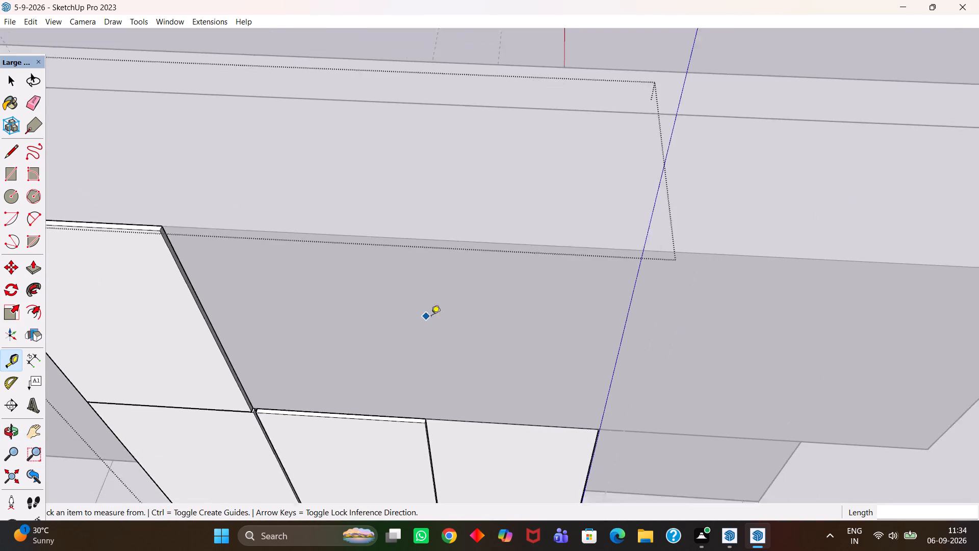
pyautogui.scroll(-6, 431, 317)
pyautogui.press('h')
pyautogui.moveTo(351, 319); pyautogui.dragTo(473, 319)
pyautogui.scroll(8, 447, 317)
pyautogui.moveTo(322, 309); pyautogui.dragTo(536, 347)
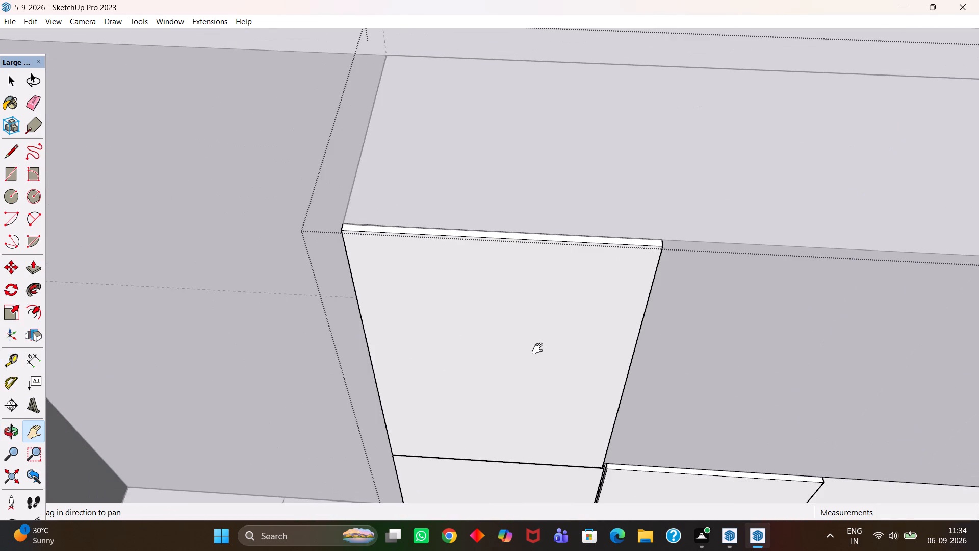
pyautogui.moveTo(631, 381); pyautogui.dragTo(459, 292, button='middle')
pyautogui.scroll(-4, 460, 294)
pyautogui.moveTo(609, 357); pyautogui.dragTo(435, 188)
pyautogui.moveTo(421, 209); pyautogui.dragTo(425, 266, button='middle')
pyautogui.scroll(4, 425, 266)
pyautogui.moveTo(403, 226); pyautogui.dragTo(460, 315)
pyautogui.moveTo(455, 321); pyautogui.dragTo(439, 329, button='middle')
pyautogui.scroll(3, 439, 329)
pyautogui.press('space')
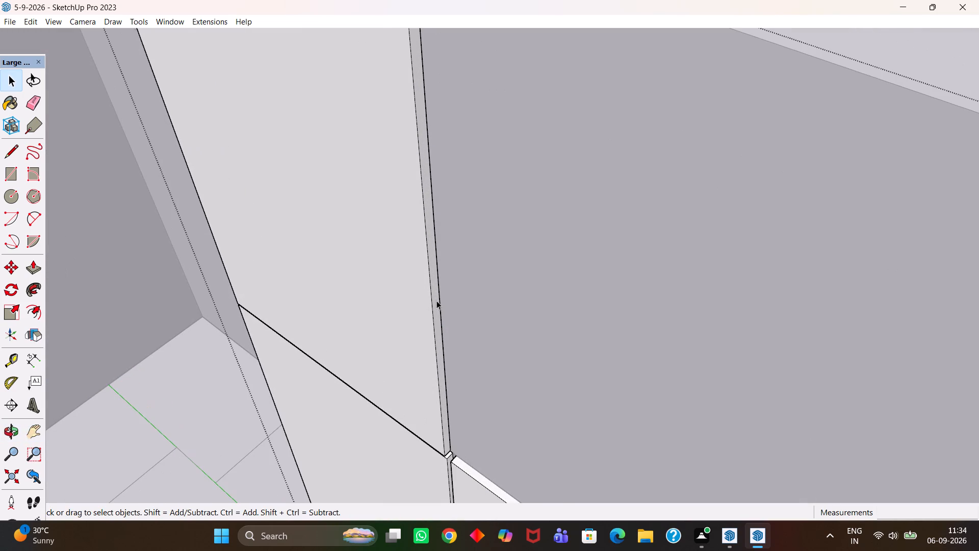
pyautogui.doubleClick(436, 300)
pyautogui.click(433, 288)
pyautogui.scroll(3, 433, 288)
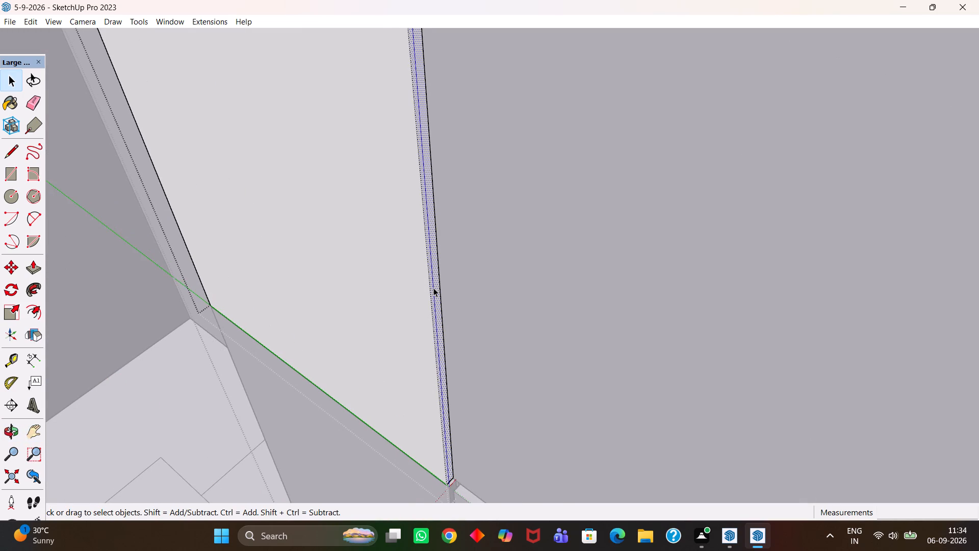
pyautogui.press('p')
pyautogui.scroll(1, 433, 288)
pyautogui.click(433, 288)
pyautogui.write('0.5mm')
pyautogui.press('Return')
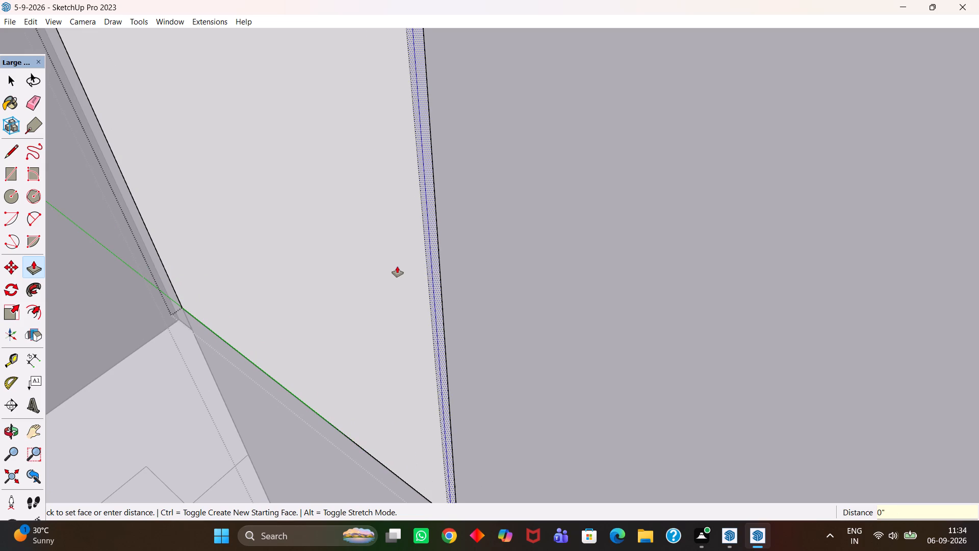
pyautogui.scroll(-6, 392, 268)
pyautogui.press('h')
pyautogui.scroll(-13, 448, 282)
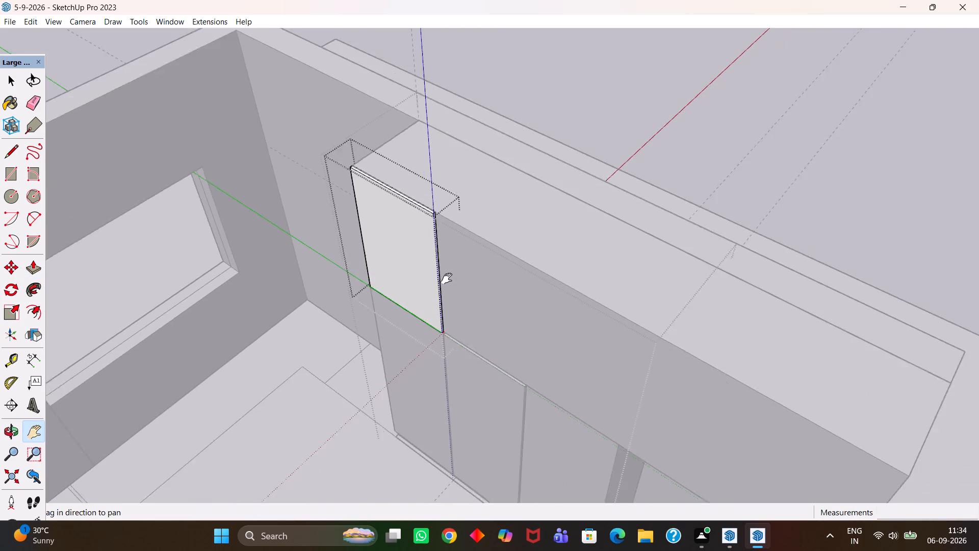
pyautogui.scroll(-6, 447, 279)
pyautogui.moveTo(411, 289); pyautogui.dragTo(505, 311, button='middle')
pyautogui.scroll(3, 458, 311)
pyautogui.moveTo(456, 314); pyautogui.dragTo(501, 330, button='middle')
pyautogui.scroll(1, 501, 330)
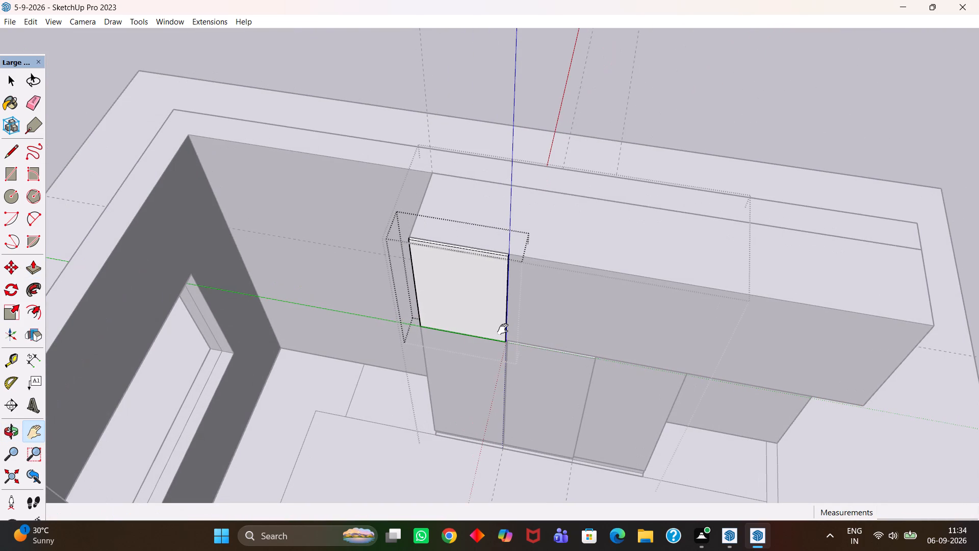
pyautogui.moveTo(488, 327); pyautogui.dragTo(496, 332, button='middle')
pyautogui.scroll(-2, 496, 332)
pyautogui.press('space')
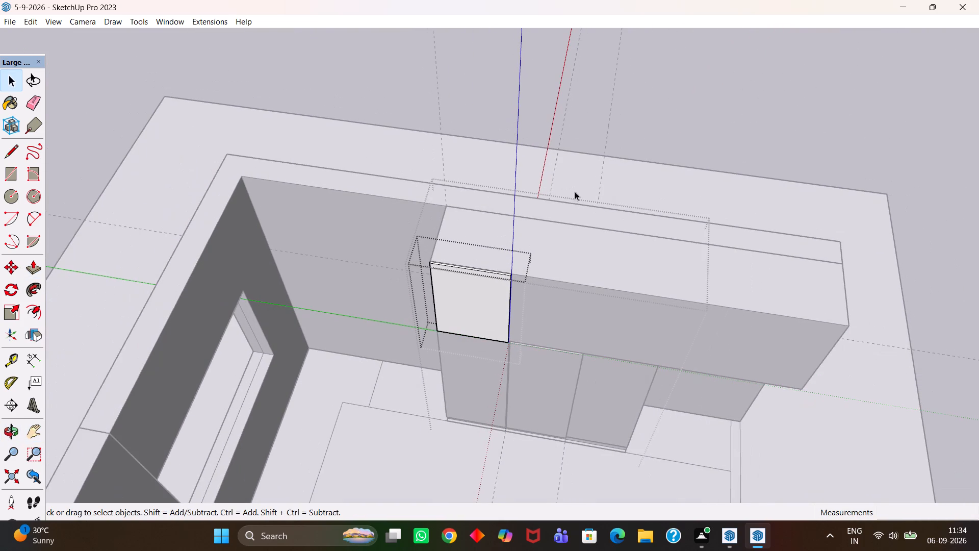
pyautogui.click(657, 102)
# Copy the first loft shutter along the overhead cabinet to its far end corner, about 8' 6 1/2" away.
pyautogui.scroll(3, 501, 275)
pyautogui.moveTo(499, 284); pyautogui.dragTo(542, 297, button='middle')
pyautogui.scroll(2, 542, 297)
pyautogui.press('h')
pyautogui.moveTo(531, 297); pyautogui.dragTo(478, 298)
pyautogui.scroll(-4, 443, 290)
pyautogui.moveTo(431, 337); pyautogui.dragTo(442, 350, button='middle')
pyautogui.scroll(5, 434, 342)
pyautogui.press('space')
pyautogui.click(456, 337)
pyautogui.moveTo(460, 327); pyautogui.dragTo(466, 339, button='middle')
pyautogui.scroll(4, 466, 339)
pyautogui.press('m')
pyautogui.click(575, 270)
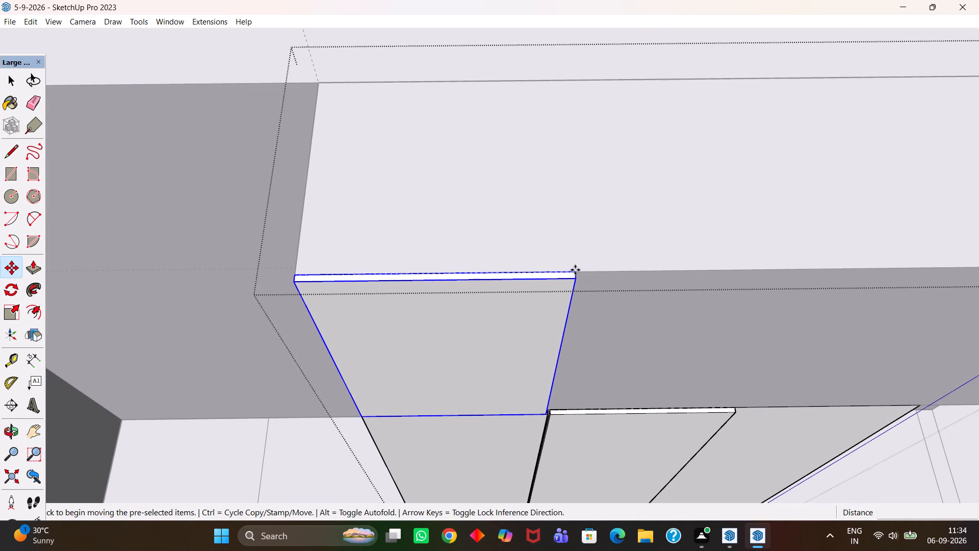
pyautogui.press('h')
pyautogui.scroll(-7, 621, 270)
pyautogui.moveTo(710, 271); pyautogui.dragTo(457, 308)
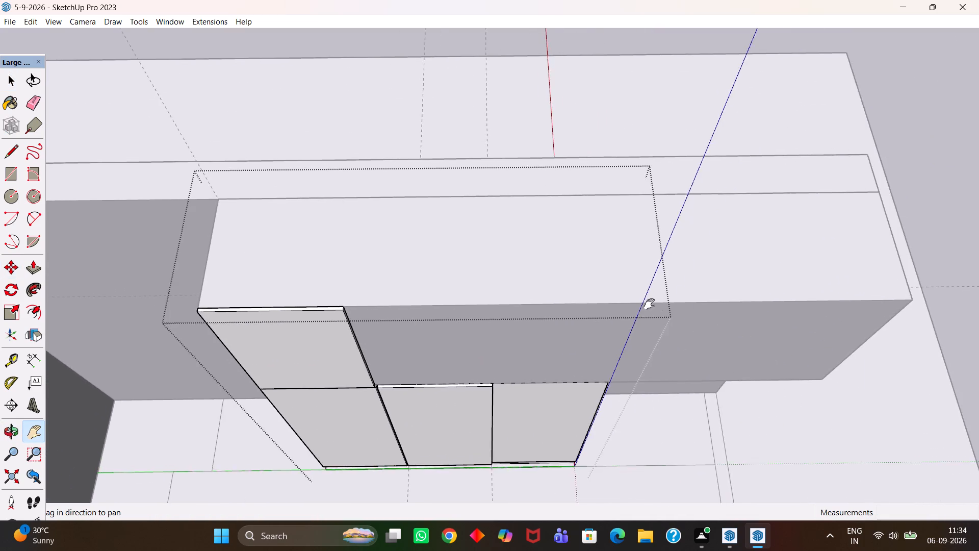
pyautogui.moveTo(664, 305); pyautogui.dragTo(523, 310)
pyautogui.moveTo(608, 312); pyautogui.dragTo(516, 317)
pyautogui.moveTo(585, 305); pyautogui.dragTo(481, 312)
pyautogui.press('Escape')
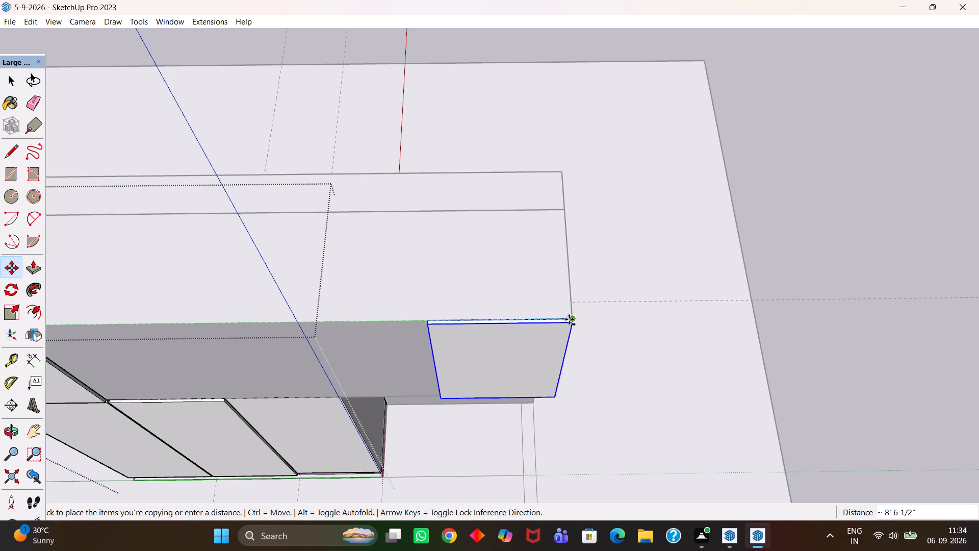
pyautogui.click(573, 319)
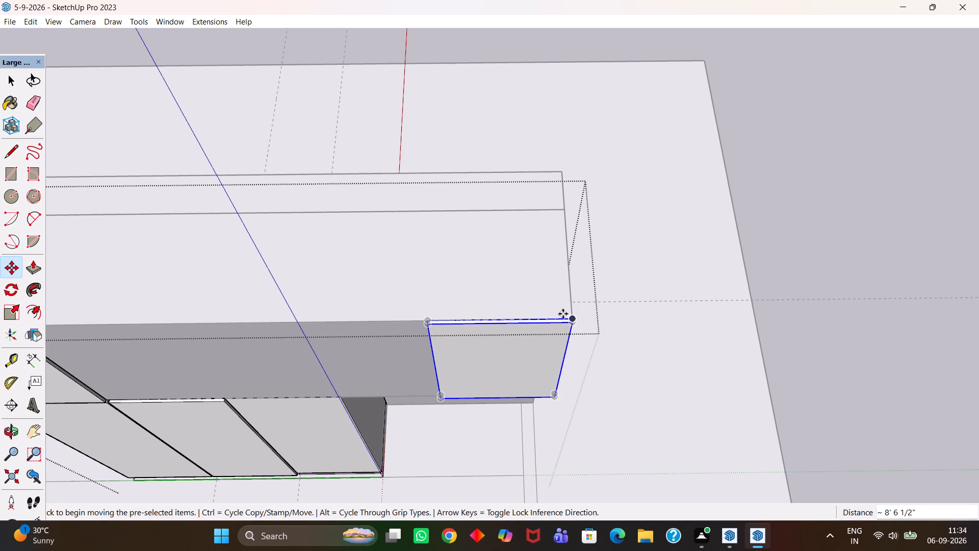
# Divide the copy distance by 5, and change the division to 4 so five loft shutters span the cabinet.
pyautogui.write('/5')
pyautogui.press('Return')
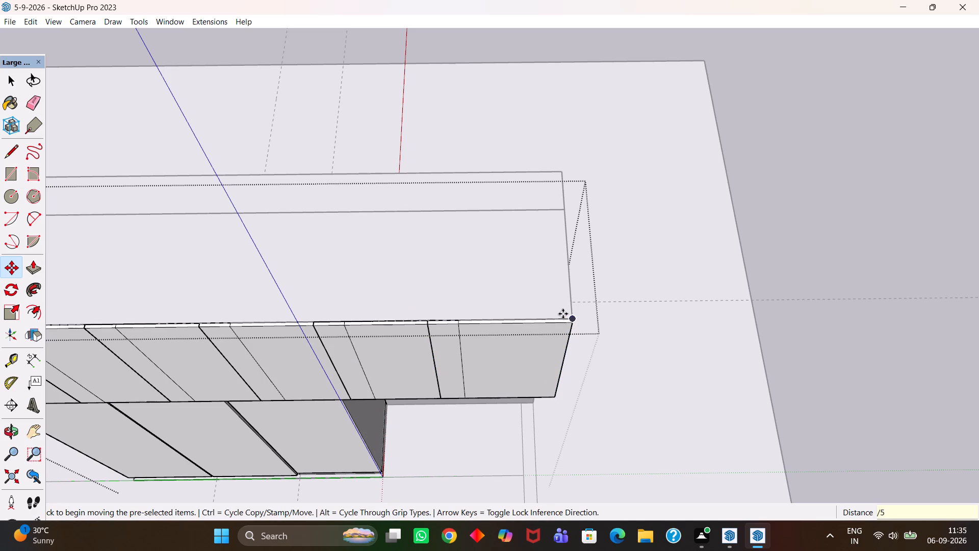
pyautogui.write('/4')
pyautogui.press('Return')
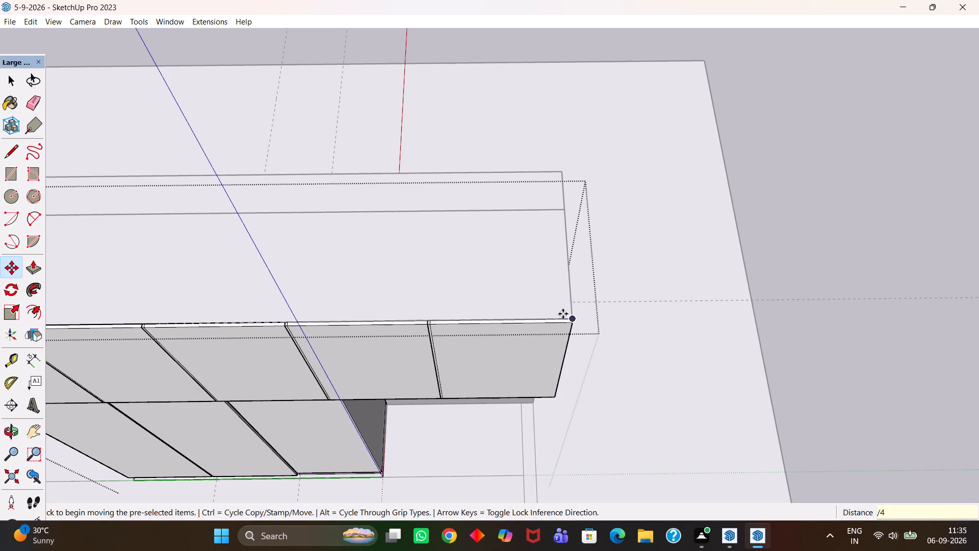
# Inspect how the loft shutter joints line up with the joints of the lower shutters.
pyautogui.press('h')
pyautogui.scroll(-8, 561, 315)
pyautogui.scroll(1, 425, 369)
pyautogui.moveTo(424, 369); pyautogui.dragTo(389, 340, button='middle')
pyautogui.scroll(3, 389, 340)
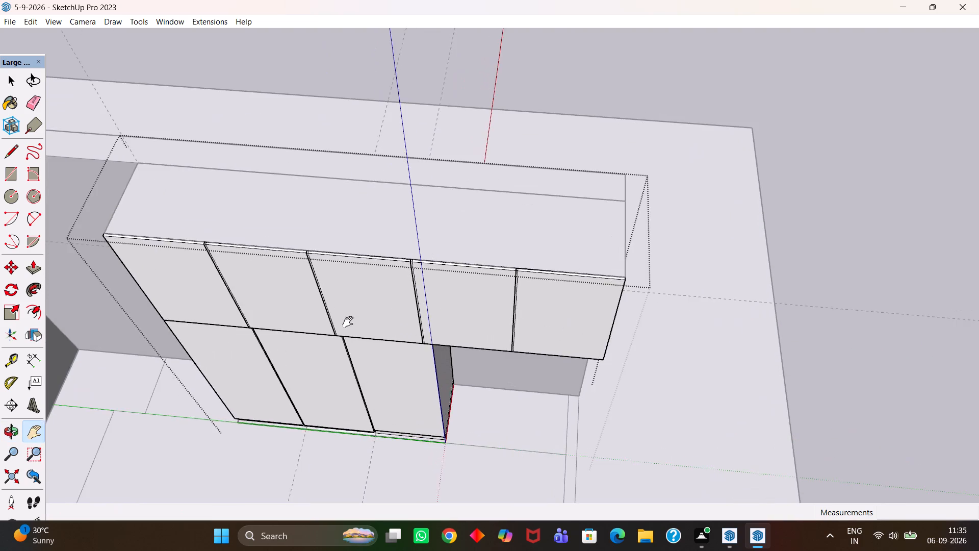
pyautogui.moveTo(336, 317); pyautogui.dragTo(581, 372)
pyautogui.moveTo(554, 374); pyautogui.dragTo(564, 257, button='middle')
pyautogui.scroll(1, 523, 187)
pyautogui.scroll(6, 564, 257)
pyautogui.moveTo(552, 279); pyautogui.dragTo(551, 260, button='middle')
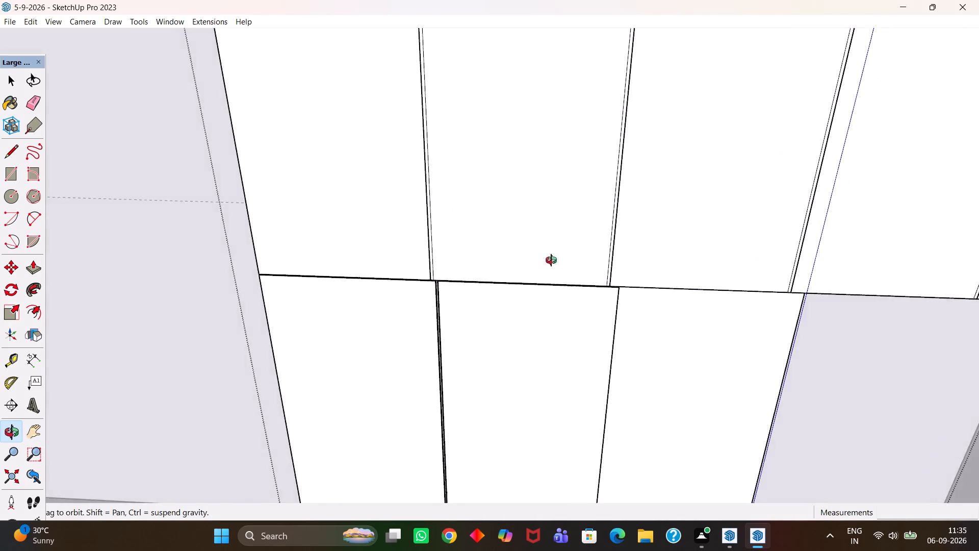
pyautogui.moveTo(551, 260); pyautogui.dragTo(556, 283, button='middle')
pyautogui.scroll(1, 556, 283)
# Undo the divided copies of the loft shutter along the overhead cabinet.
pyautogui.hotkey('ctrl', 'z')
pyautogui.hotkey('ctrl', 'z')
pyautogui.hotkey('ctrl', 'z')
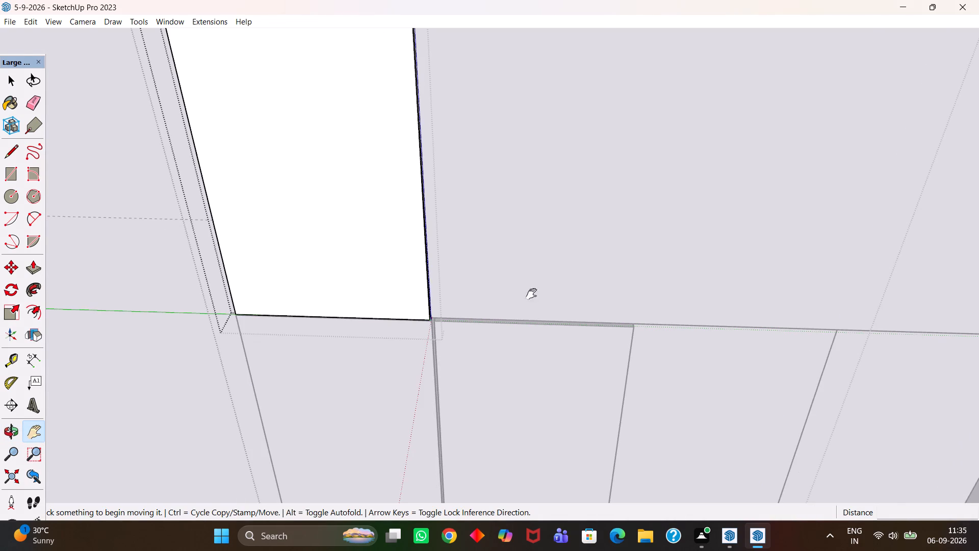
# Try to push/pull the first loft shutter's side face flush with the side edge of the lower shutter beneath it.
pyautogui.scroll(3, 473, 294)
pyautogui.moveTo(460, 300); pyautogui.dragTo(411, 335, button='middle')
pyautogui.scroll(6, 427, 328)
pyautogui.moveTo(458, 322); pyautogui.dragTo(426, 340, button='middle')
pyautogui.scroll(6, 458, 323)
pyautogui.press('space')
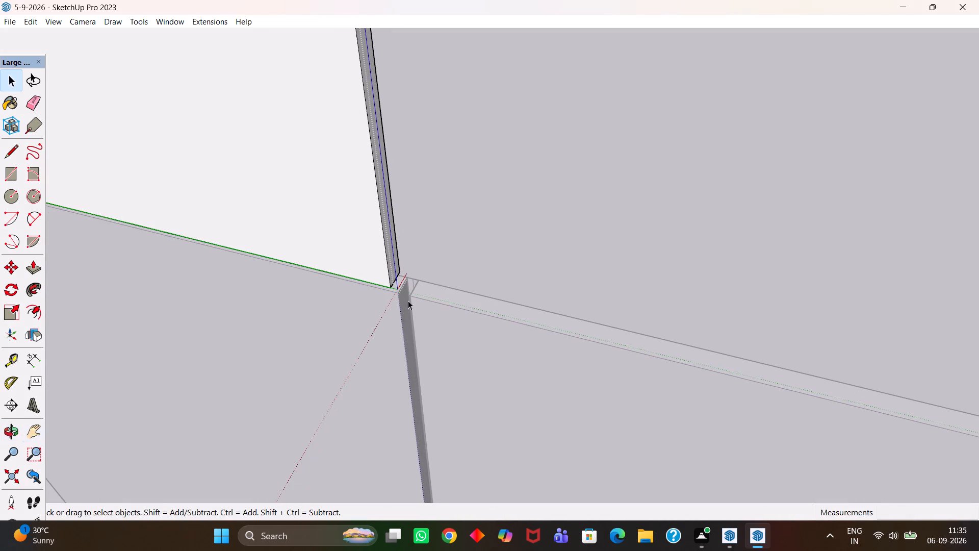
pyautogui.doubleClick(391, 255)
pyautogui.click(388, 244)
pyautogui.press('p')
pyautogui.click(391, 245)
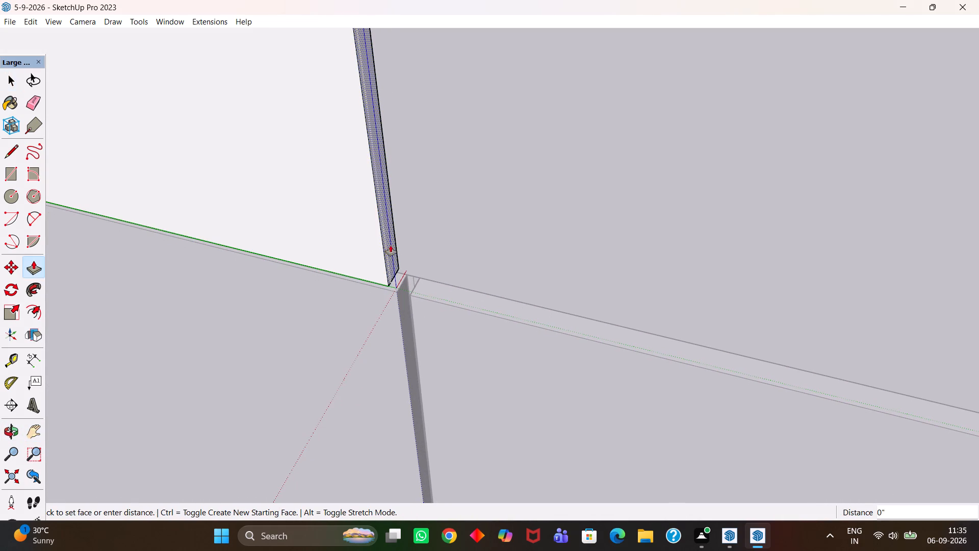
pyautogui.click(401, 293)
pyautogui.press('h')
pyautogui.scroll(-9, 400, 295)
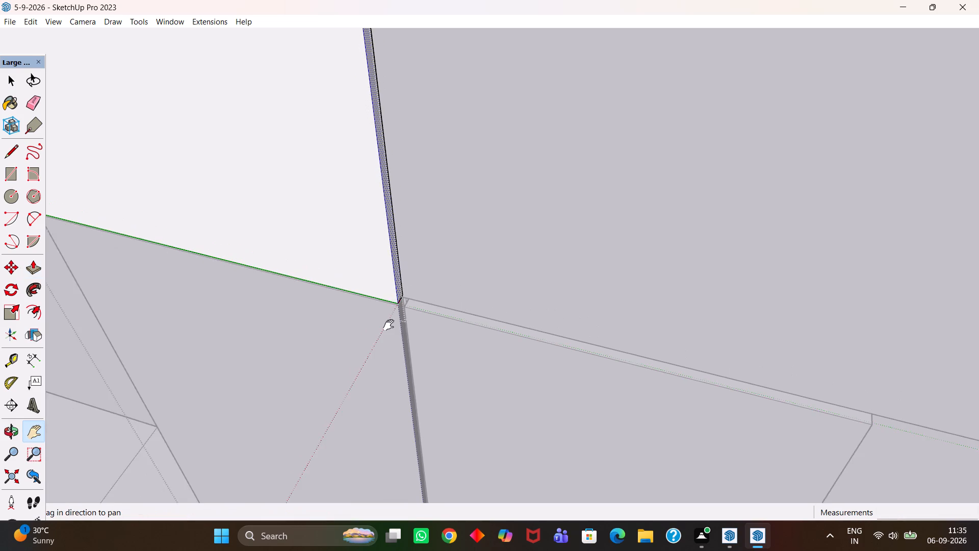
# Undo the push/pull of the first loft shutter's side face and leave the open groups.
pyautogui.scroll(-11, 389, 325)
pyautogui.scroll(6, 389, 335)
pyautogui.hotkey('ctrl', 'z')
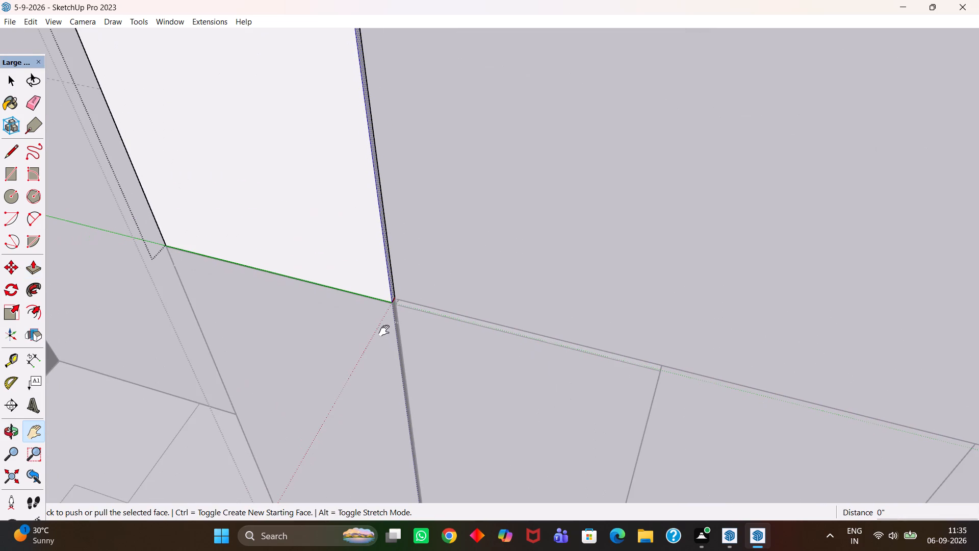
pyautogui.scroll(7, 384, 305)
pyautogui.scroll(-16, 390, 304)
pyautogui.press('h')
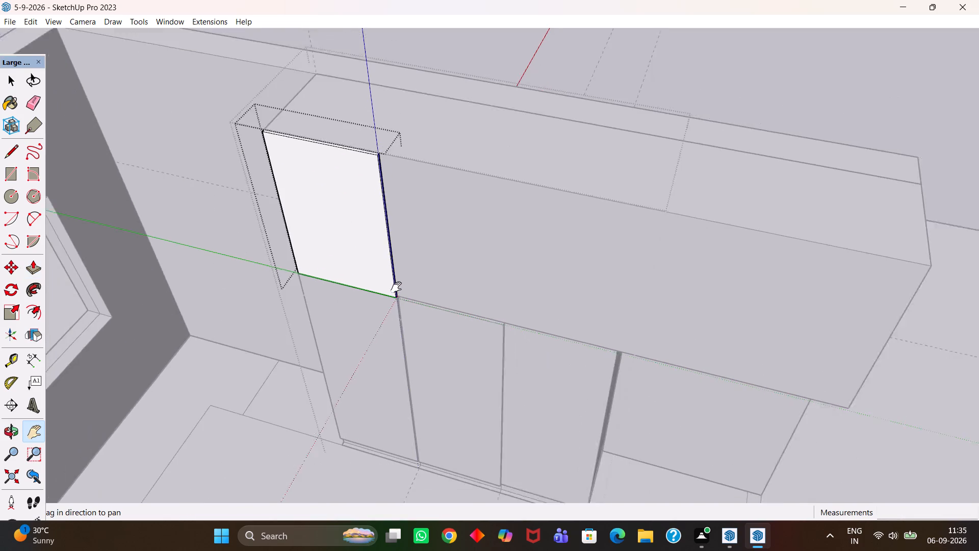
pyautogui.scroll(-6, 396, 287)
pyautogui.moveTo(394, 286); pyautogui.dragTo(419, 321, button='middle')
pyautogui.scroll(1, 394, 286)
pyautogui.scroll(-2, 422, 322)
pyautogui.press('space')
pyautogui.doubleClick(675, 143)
# Reopen the wardrobe shutter group and copy the first loft shutter about 4' 6" along the cabinet, above the third lower shutter.
pyautogui.scroll(3, 423, 270)
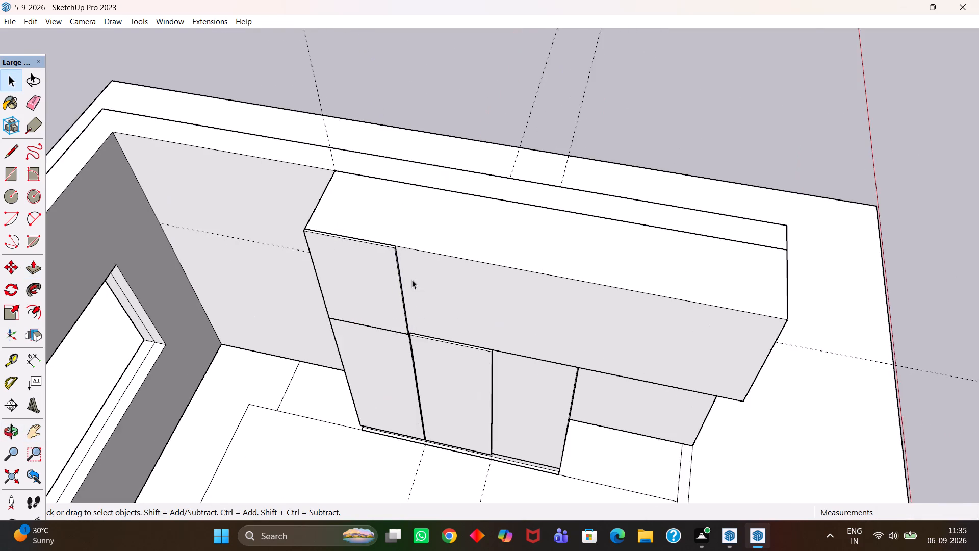
pyautogui.moveTo(387, 284); pyautogui.dragTo(426, 324, button='middle')
pyautogui.scroll(2, 426, 324)
pyautogui.press('h')
pyautogui.moveTo(419, 339); pyautogui.dragTo(414, 270)
pyautogui.scroll(-3, 414, 273)
pyautogui.moveTo(403, 288); pyautogui.dragTo(409, 300, button='middle')
pyautogui.scroll(3, 409, 300)
pyautogui.press('space')
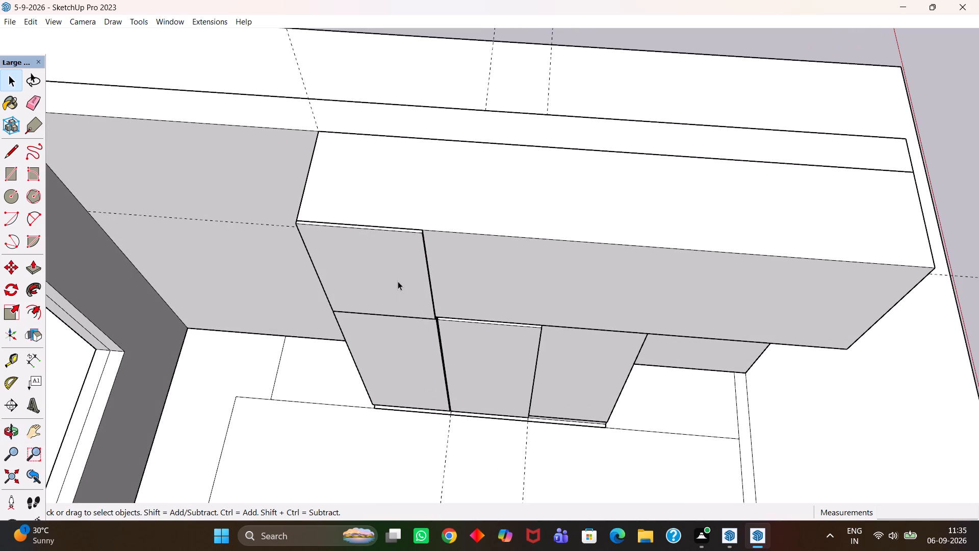
pyautogui.click(398, 281)
pyautogui.doubleClick(398, 281)
pyautogui.click(402, 265)
pyautogui.moveTo(412, 277); pyautogui.dragTo(394, 287, button='middle')
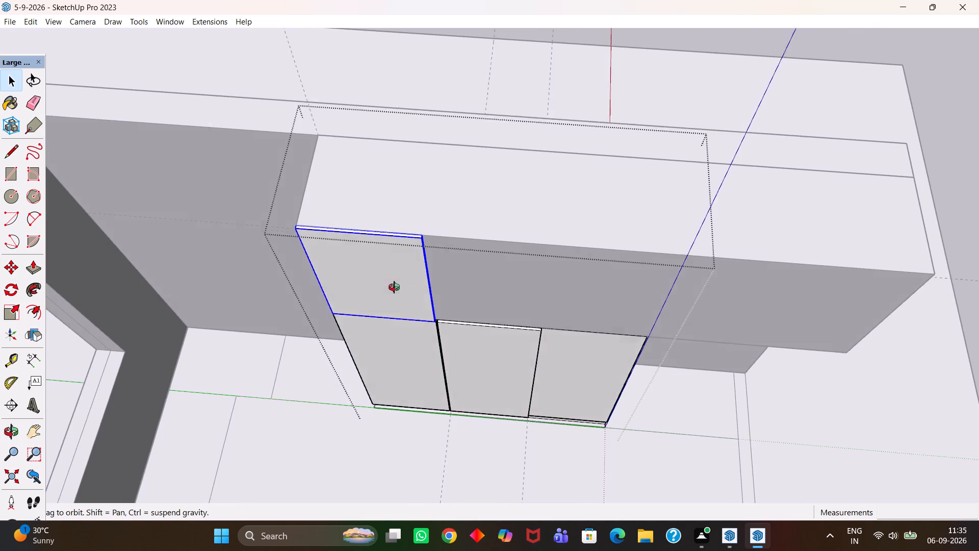
pyautogui.moveTo(394, 287); pyautogui.dragTo(372, 288, button='middle')
pyautogui.scroll(5, 372, 288)
pyautogui.press('m')
pyautogui.scroll(4, 405, 206)
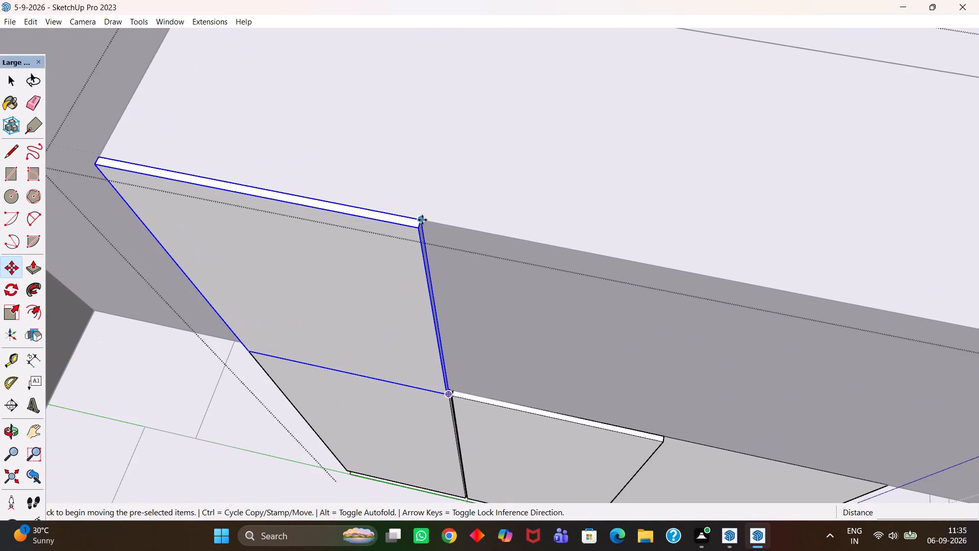
pyautogui.click(424, 220)
pyautogui.press('h')
pyautogui.scroll(-9, 499, 248)
pyautogui.moveTo(657, 300); pyautogui.dragTo(527, 263)
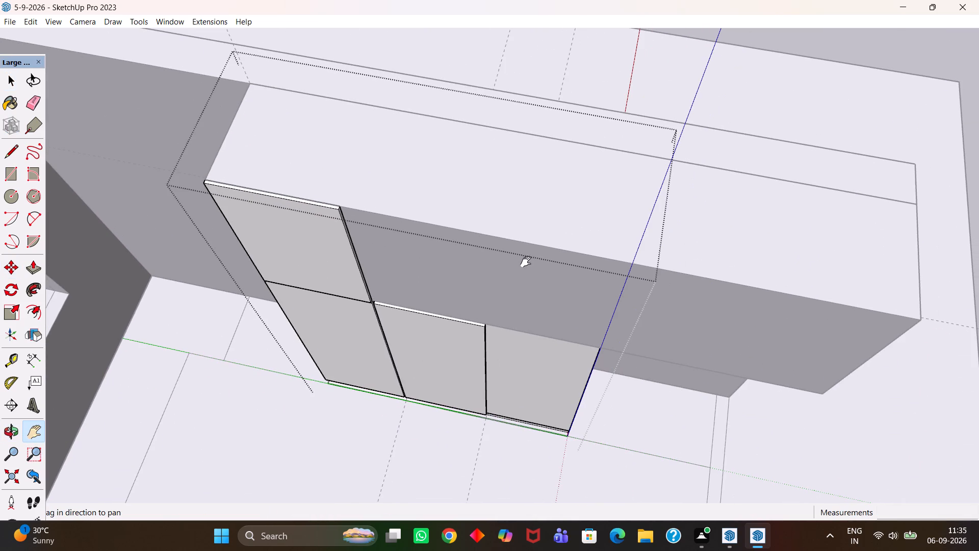
pyautogui.press('Escape')
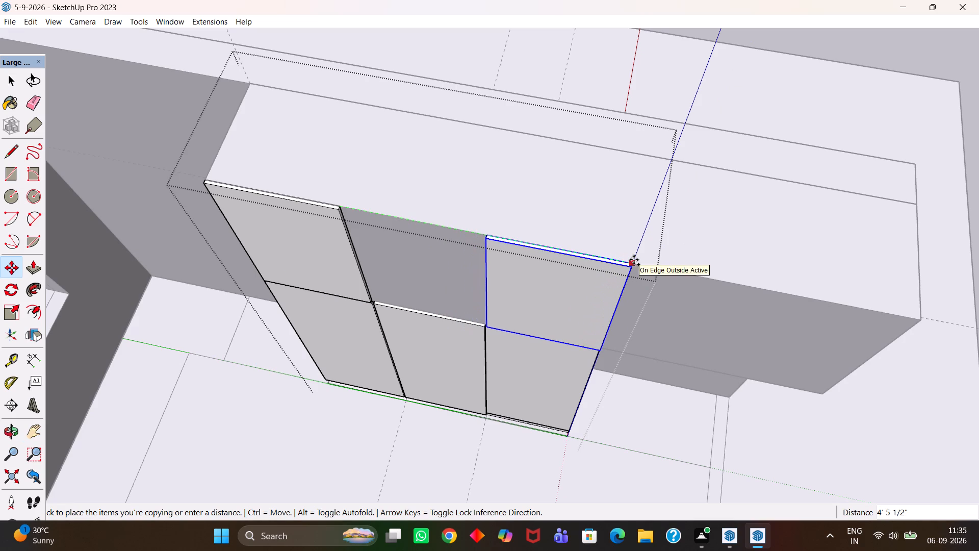
pyautogui.scroll(2, 636, 260)
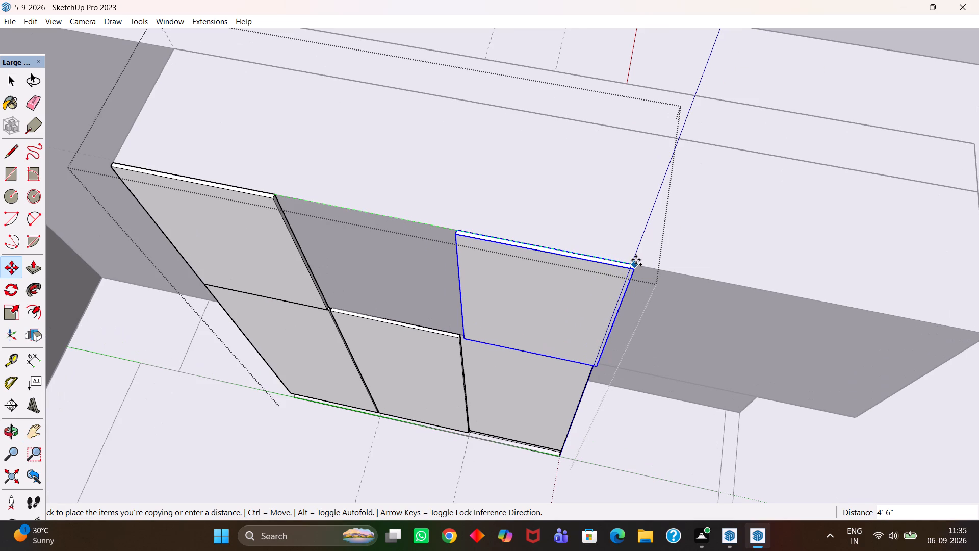
pyautogui.click(631, 258)
# Divide the copy distance by 2 to place a middle loft shutter between the first one and its copy.
pyautogui.write('/2')
pyautogui.press('Return')
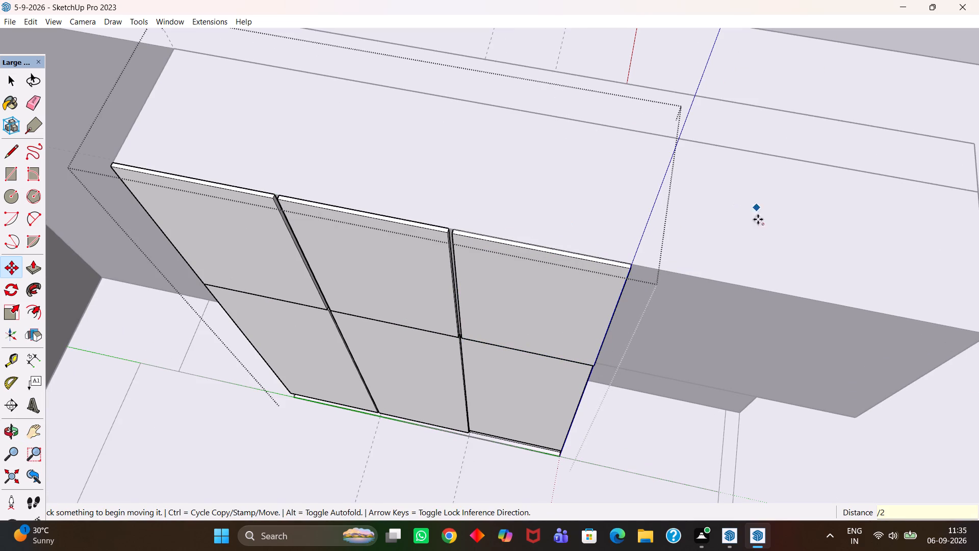
# Examine the joint between the first and second loft shutters against the gap between the lower shutters.
pyautogui.press('h')
pyautogui.scroll(-5, 365, 352)
pyautogui.scroll(7, 364, 368)
pyautogui.moveTo(366, 373); pyautogui.dragTo(372, 378, button='middle')
pyautogui.moveTo(383, 387); pyautogui.dragTo(430, 293, button='middle')
pyautogui.scroll(1, 425, 293)
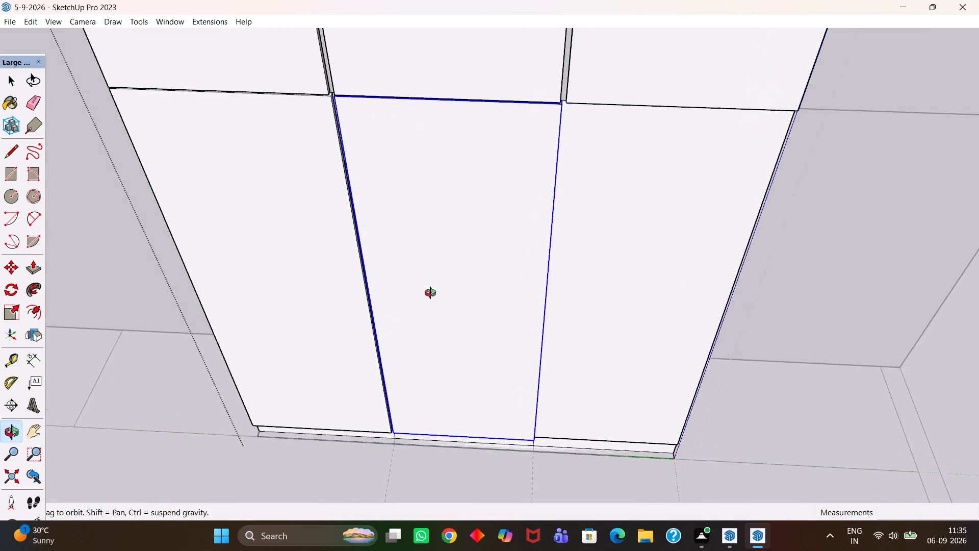
pyautogui.moveTo(430, 293); pyautogui.dragTo(437, 289, button='middle')
pyautogui.scroll(-4, 437, 290)
pyautogui.scroll(-1, 444, 340)
pyautogui.moveTo(449, 337); pyautogui.dragTo(497, 318, button='middle')
pyautogui.scroll(4, 492, 315)
pyautogui.moveTo(448, 265); pyautogui.dragTo(468, 412)
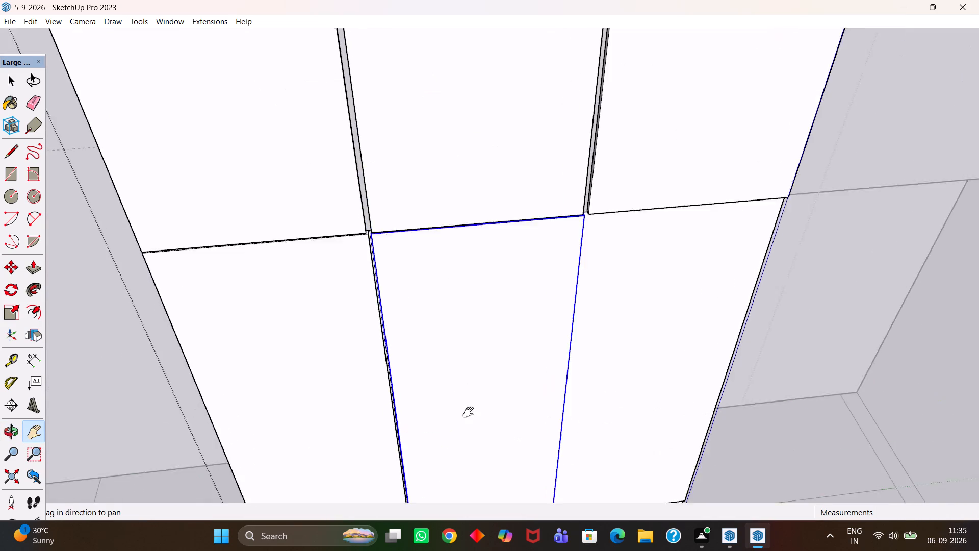
pyautogui.moveTo(468, 412); pyautogui.dragTo(469, 414)
pyautogui.scroll(18, 390, 242)
pyautogui.moveTo(348, 280); pyautogui.dragTo(377, 201, button='middle')
pyautogui.scroll(1, 347, 256)
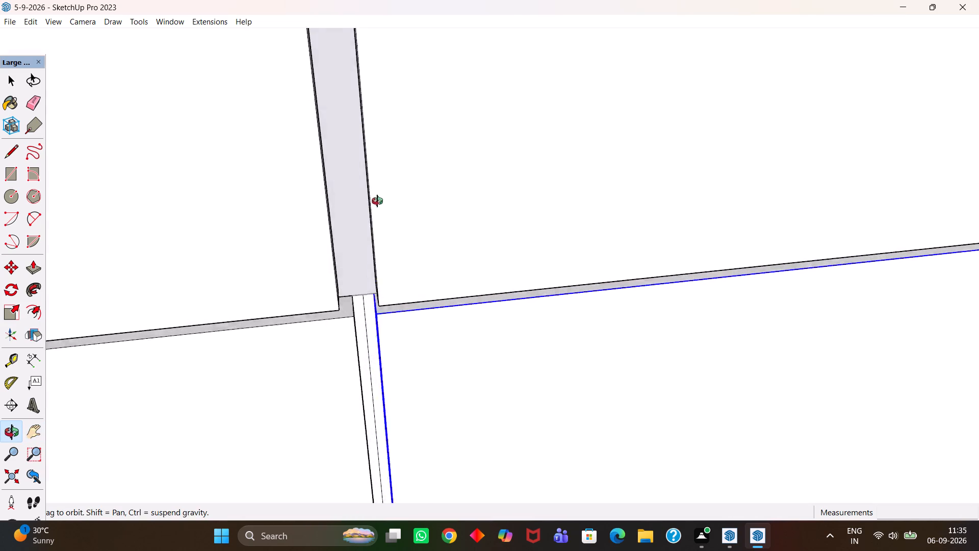
pyautogui.moveTo(377, 201); pyautogui.dragTo(424, 169, button='middle')
pyautogui.scroll(1, 424, 169)
pyautogui.moveTo(363, 305); pyautogui.dragTo(383, 174, button='middle')
pyautogui.scroll(1, 323, 269)
pyautogui.moveTo(392, 313); pyautogui.dragTo(312, 313, button='middle')
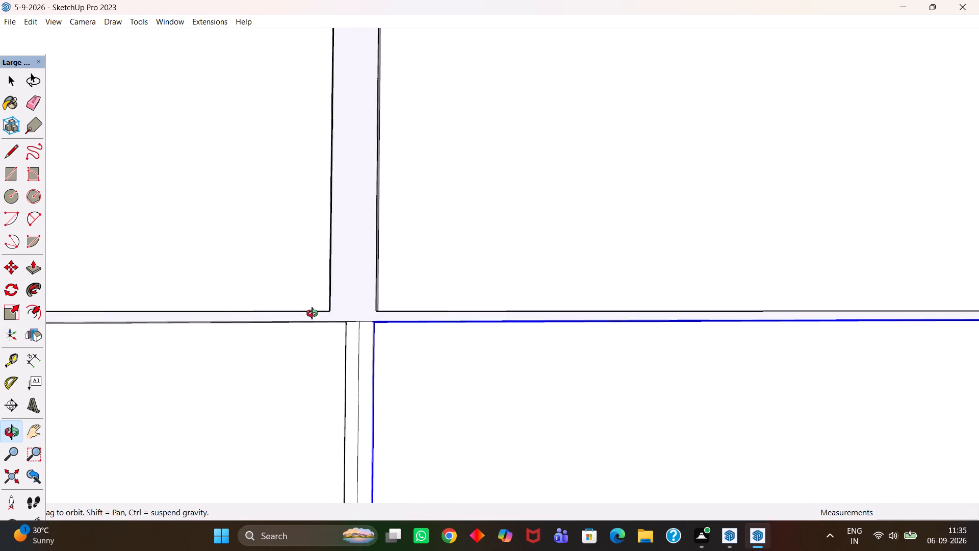
pyautogui.moveTo(312, 313); pyautogui.dragTo(277, 297, button='middle')
pyautogui.scroll(1, 300, 298)
pyautogui.moveTo(341, 300); pyautogui.dragTo(320, 327, button='middle')
# Push/pull the first loft shutter's inner side face to the side edge of the lower shutter beneath it, and leave its group.
pyautogui.press('space')
pyautogui.scroll(3, 339, 315)
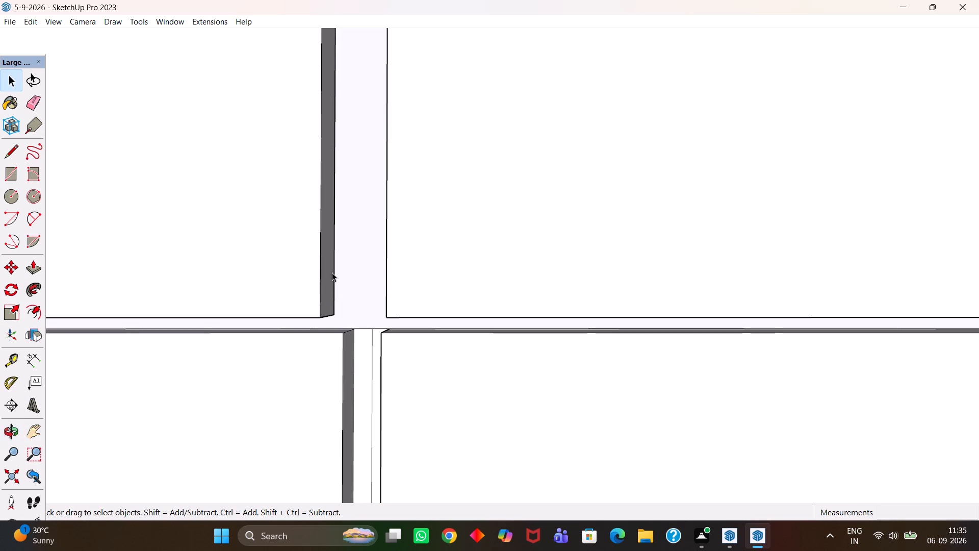
pyautogui.tripleClick(329, 271)
pyautogui.click(329, 264)
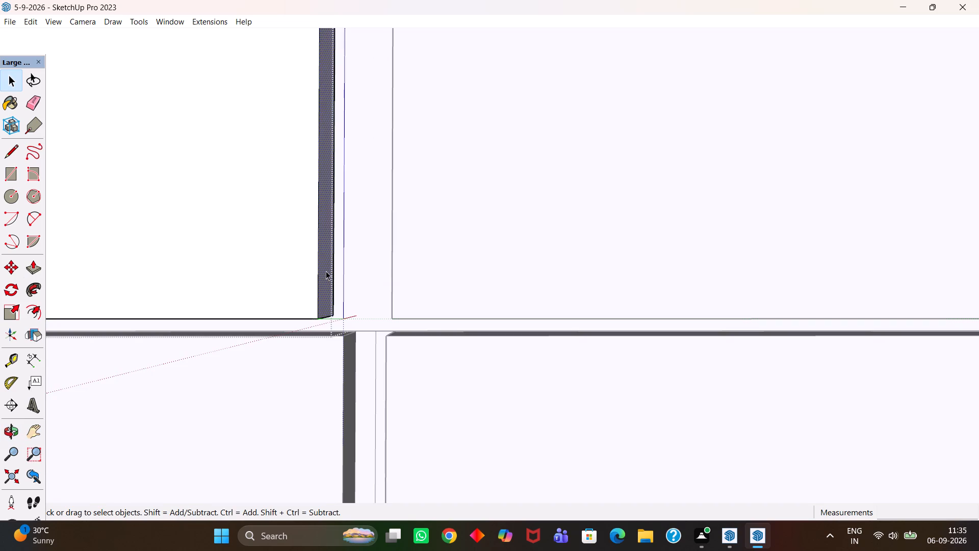
pyautogui.press('p')
pyautogui.click(326, 271)
pyautogui.click(322, 300)
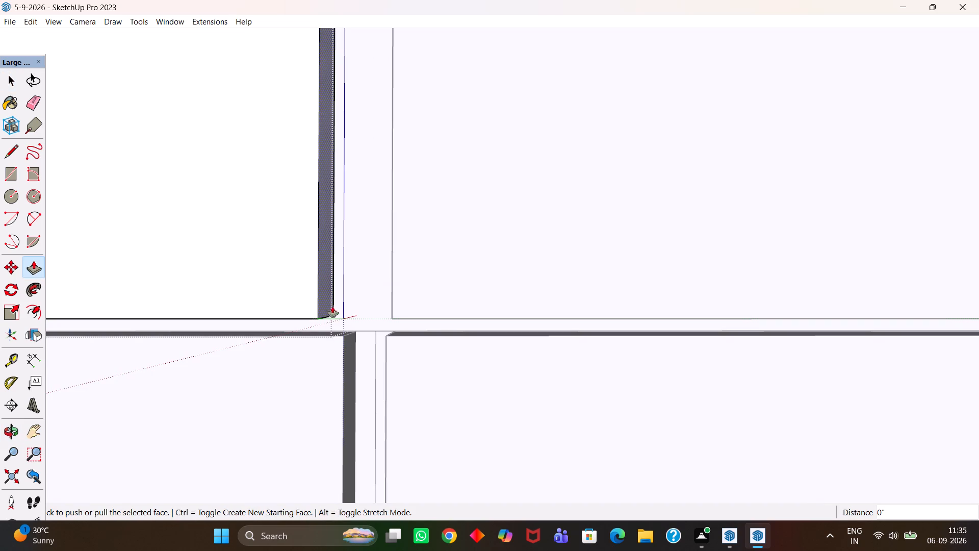
pyautogui.click(327, 302)
pyautogui.click(343, 340)
pyautogui.scroll(-3, 344, 341)
pyautogui.moveTo(350, 352); pyautogui.dragTo(424, 369, button='middle')
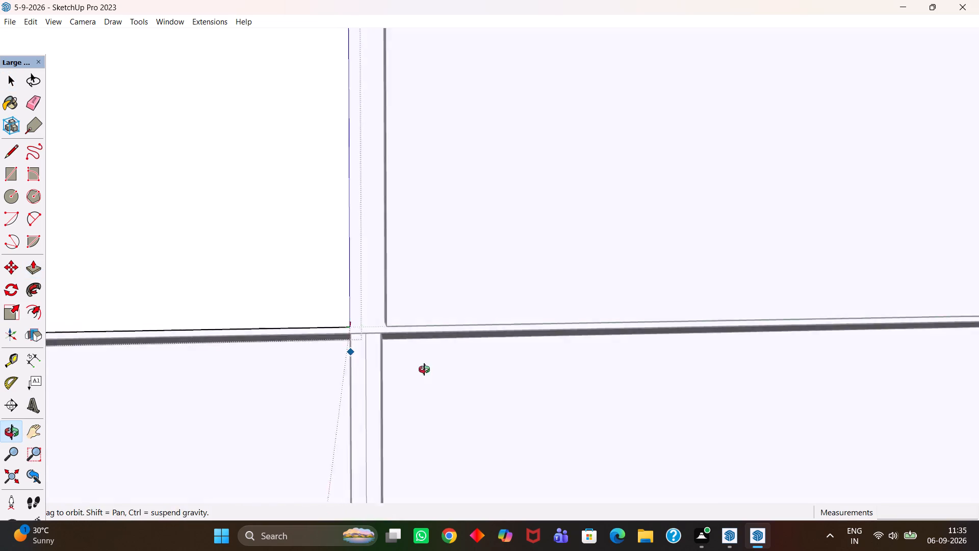
pyautogui.moveTo(424, 369); pyautogui.dragTo(442, 372, button='middle')
pyautogui.scroll(5, 442, 372)
pyautogui.press('h')
pyautogui.moveTo(342, 308); pyautogui.dragTo(398, 334, button='middle')
pyautogui.scroll(1, 398, 334)
pyautogui.press('space')
pyautogui.click(344, 327)
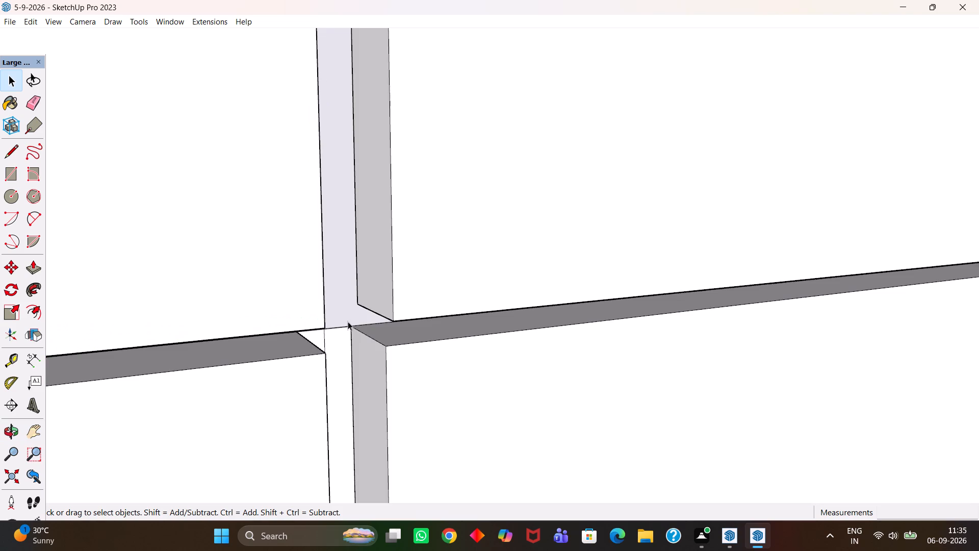
# Examine the gap alignment at the first loft shutter joint and along to the joint beyond the middle shutter.
pyautogui.scroll(2, 401, 330)
pyautogui.moveTo(407, 334); pyautogui.dragTo(321, 289, button='middle')
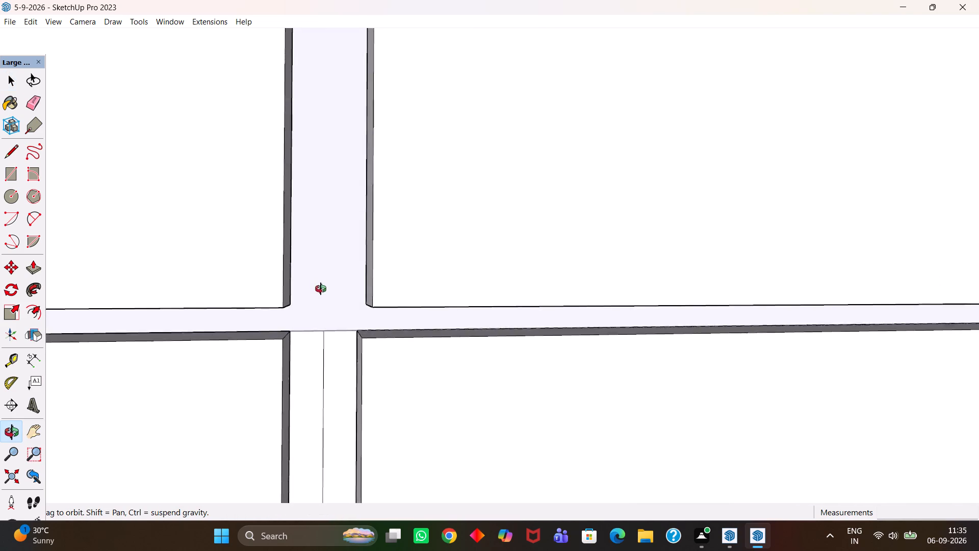
pyautogui.moveTo(321, 289); pyautogui.dragTo(321, 294, button='middle')
pyautogui.scroll(1, 354, 315)
pyautogui.scroll(-5, 355, 329)
pyautogui.press('h')
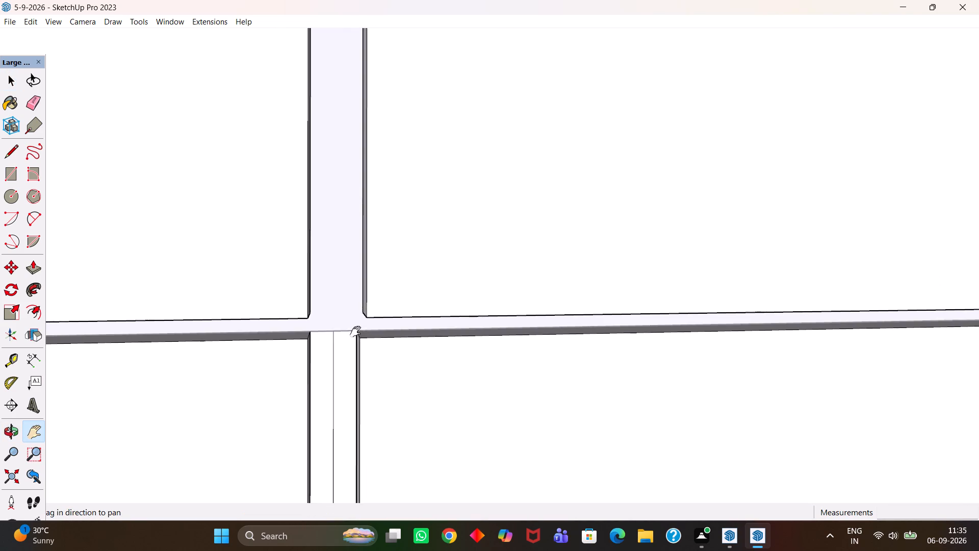
pyautogui.scroll(-7, 357, 339)
pyautogui.moveTo(372, 316); pyautogui.dragTo(368, 378, button='middle')
pyautogui.middleClick(368, 378)
pyautogui.middleClick(368, 379)
pyautogui.scroll(4, 368, 379)
pyautogui.press('h')
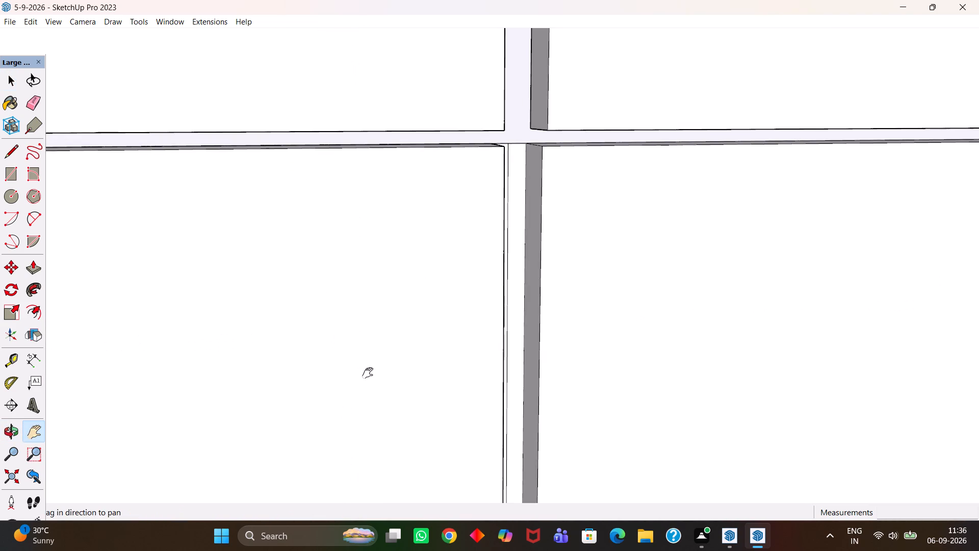
pyautogui.scroll(-8, 367, 372)
pyautogui.moveTo(601, 298); pyautogui.dragTo(296, 371)
pyautogui.moveTo(600, 315); pyautogui.dragTo(348, 358)
pyautogui.scroll(-5, 525, 349)
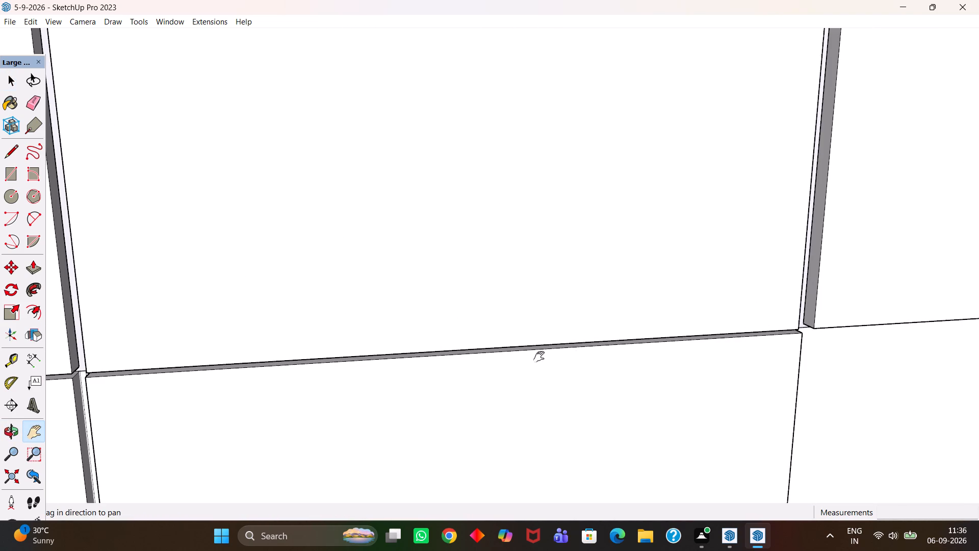
# Examine the joint between the middle and third loft shutters against the lower shutter edges beneath it.
pyautogui.moveTo(702, 355); pyautogui.dragTo(385, 365)
pyautogui.scroll(-5, 440, 363)
pyautogui.scroll(1, 524, 363)
pyautogui.moveTo(524, 363); pyautogui.dragTo(303, 296, button='middle')
pyautogui.scroll(4, 495, 353)
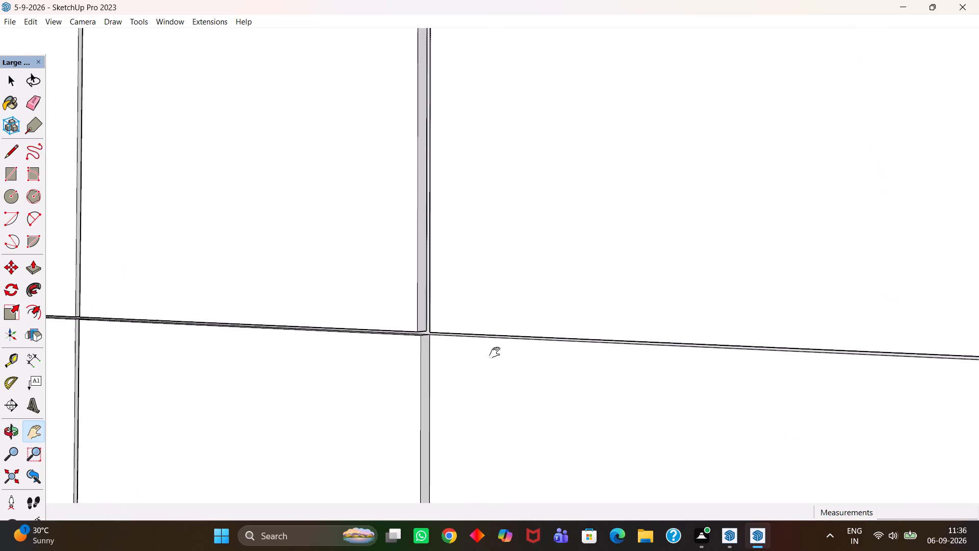
pyautogui.scroll(5, 470, 357)
pyautogui.scroll(2, 404, 346)
pyautogui.moveTo(404, 345); pyautogui.dragTo(493, 365, button='middle')
pyautogui.scroll(1, 494, 365)
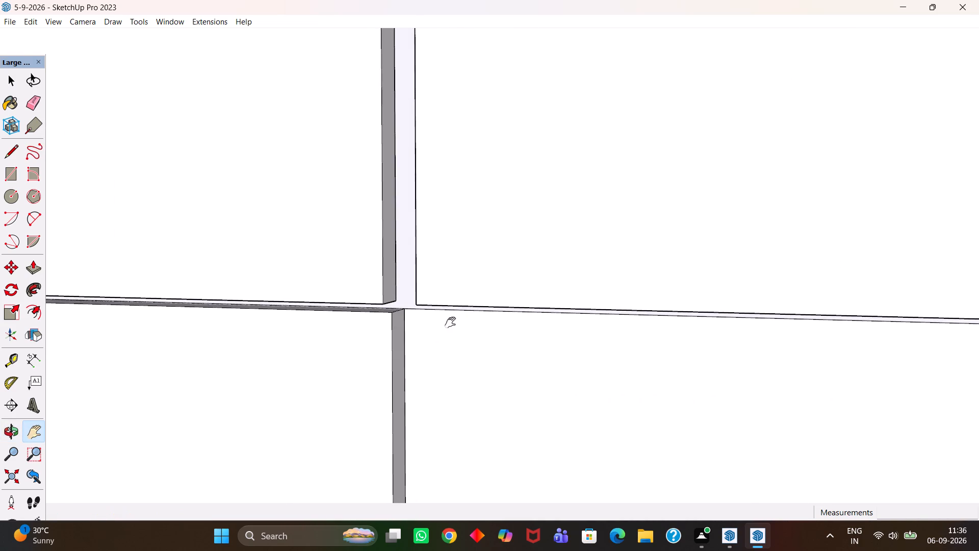
pyautogui.scroll(6, 448, 319)
pyautogui.moveTo(388, 279); pyautogui.dragTo(494, 318, button='middle')
pyautogui.scroll(1, 388, 279)
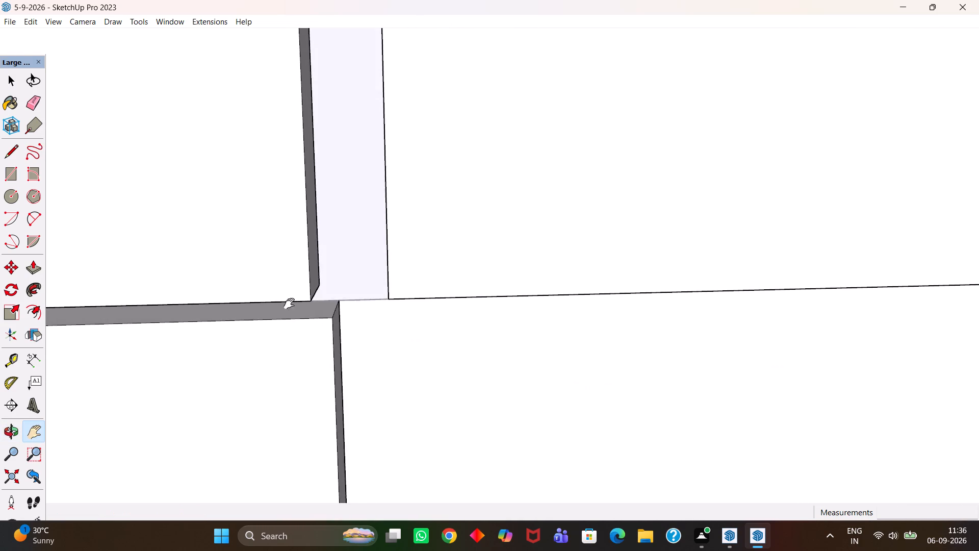
pyautogui.scroll(4, 299, 304)
pyautogui.scroll(-4, 343, 308)
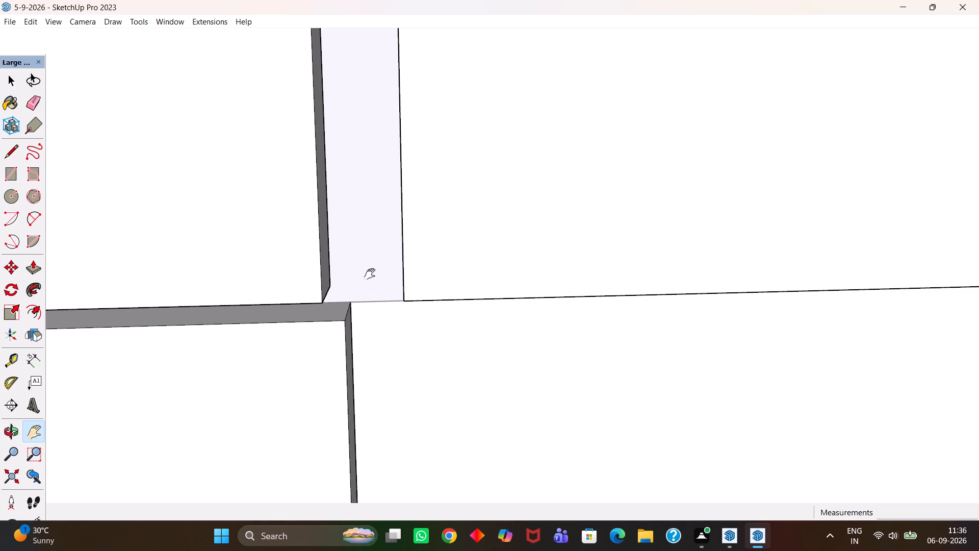
pyautogui.scroll(-3, 373, 272)
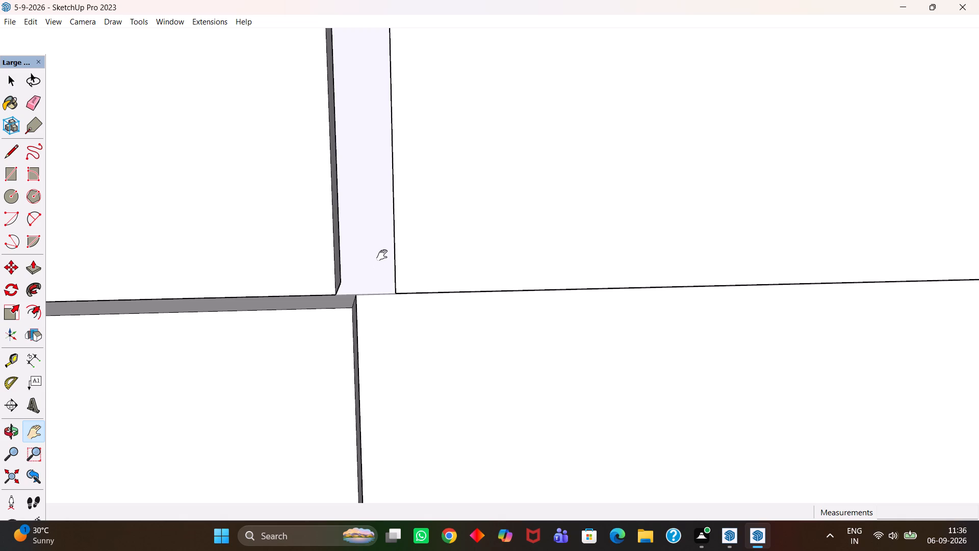
# Push/pull the middle loft shutter's side face at this joint to align with the side edge of the lower shutter beneath.
pyautogui.press('h')
pyautogui.scroll(9, 360, 272)
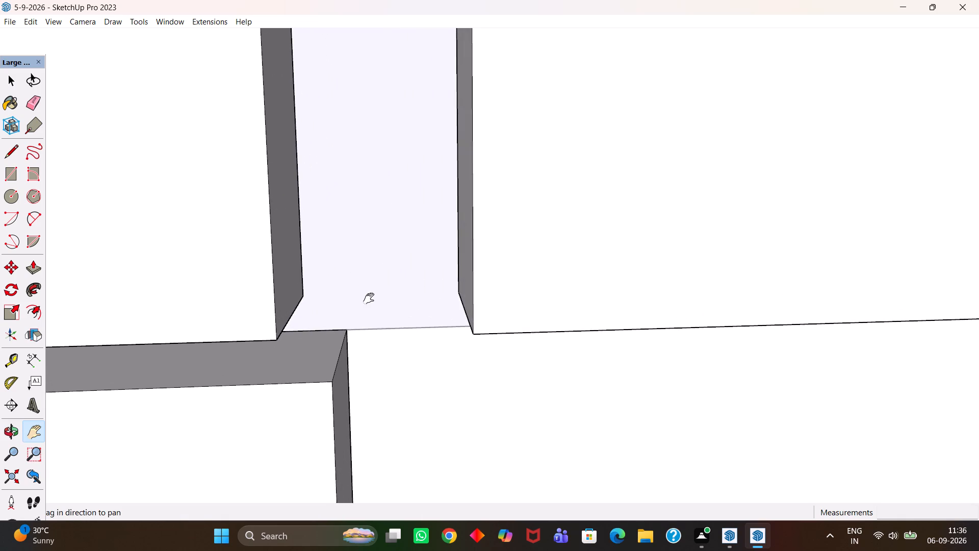
pyautogui.scroll(4, 369, 298)
pyautogui.moveTo(379, 305); pyautogui.dragTo(361, 203, button='middle')
pyautogui.scroll(-8, 361, 203)
pyautogui.moveTo(332, 239); pyautogui.dragTo(293, 306, button='middle')
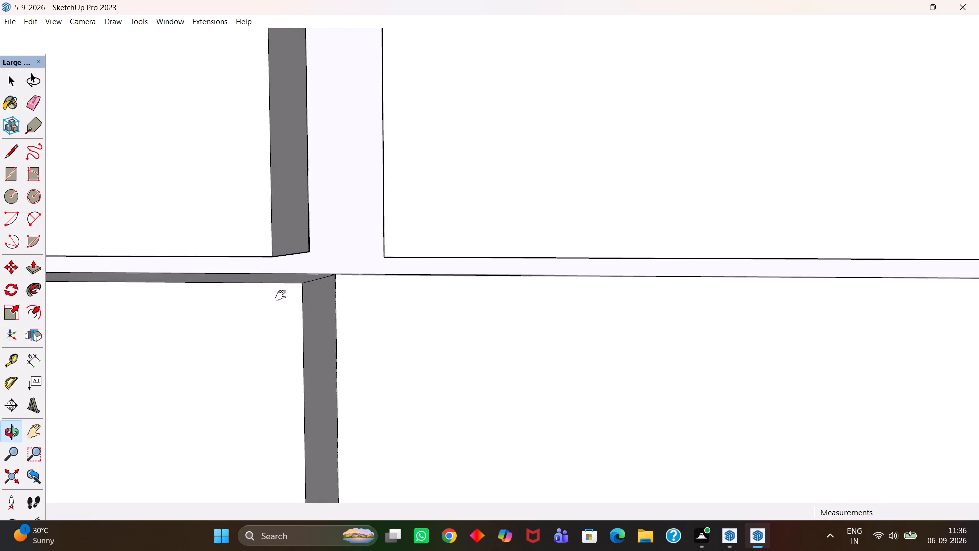
pyautogui.moveTo(296, 245); pyautogui.dragTo(333, 305)
pyautogui.moveTo(354, 321); pyautogui.dragTo(329, 327, button='middle')
pyautogui.scroll(2, 329, 327)
pyautogui.press('space')
pyautogui.doubleClick(312, 266)
pyautogui.click(315, 249)
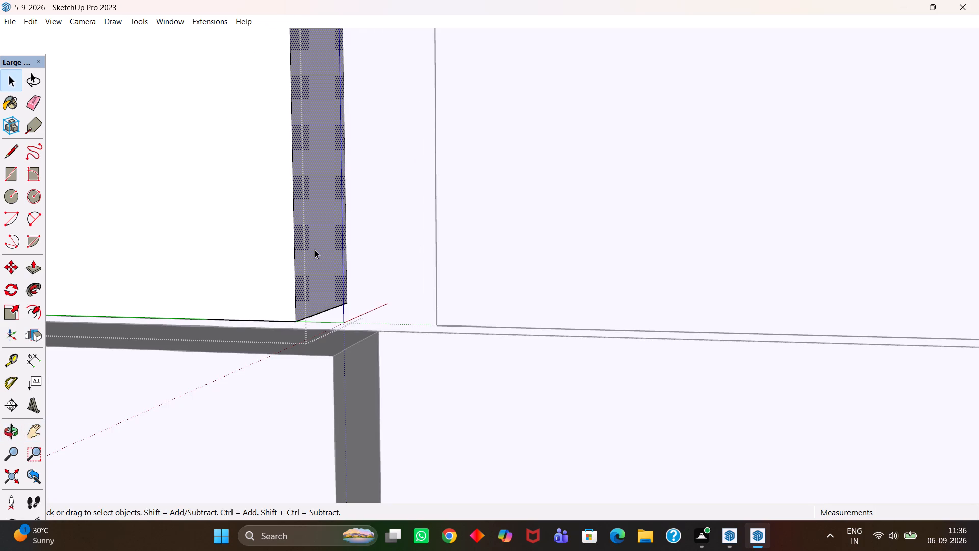
pyautogui.press('p')
pyautogui.click(315, 249)
pyautogui.click(336, 368)
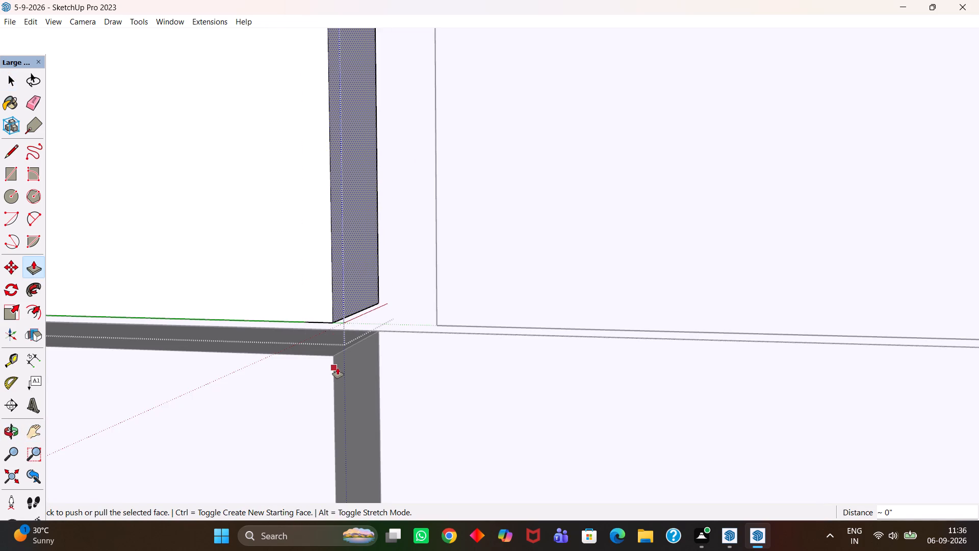
# Leave the middle loft shutter's group and the wardrobe group around it to return to the whole model.
pyautogui.press('h')
pyautogui.scroll(-6, 372, 350)
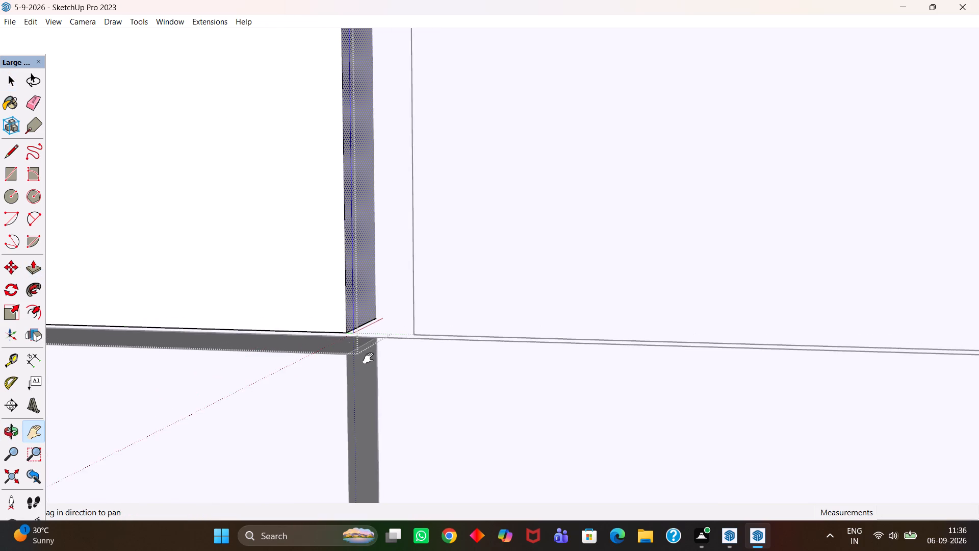
pyautogui.scroll(-9, 368, 358)
pyautogui.moveTo(368, 374); pyautogui.dragTo(415, 387, button='middle')
pyautogui.scroll(-11, 411, 392)
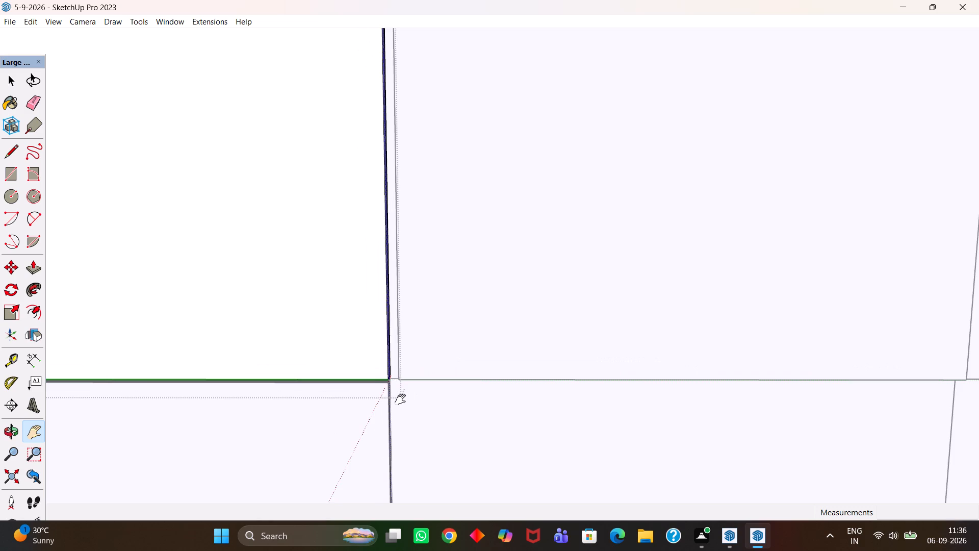
pyautogui.scroll(-7, 400, 399)
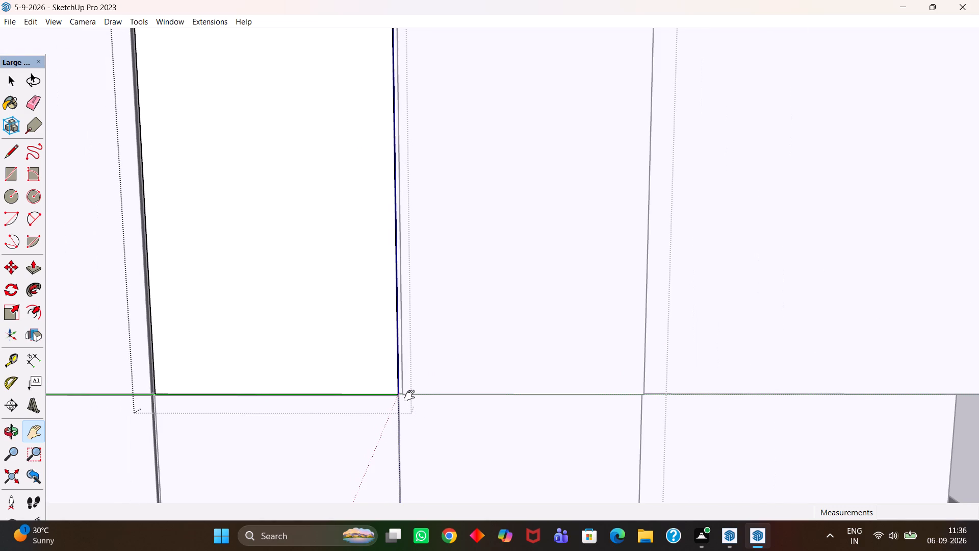
pyautogui.press('h')
pyautogui.scroll(-7, 409, 399)
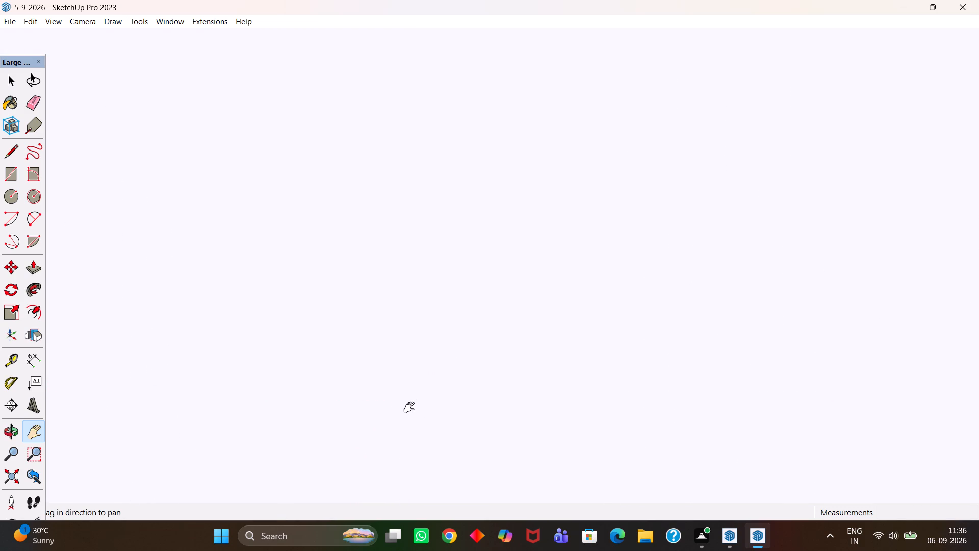
pyautogui.scroll(-1, 409, 407)
pyautogui.scroll(14, 409, 407)
pyautogui.scroll(-18, 409, 407)
pyautogui.scroll(-13, 405, 407)
pyautogui.scroll(-15, 398, 406)
pyautogui.press('h')
pyautogui.scroll(-6, 390, 399)
pyautogui.scroll(1, 386, 403)
pyautogui.scroll(-2, 384, 402)
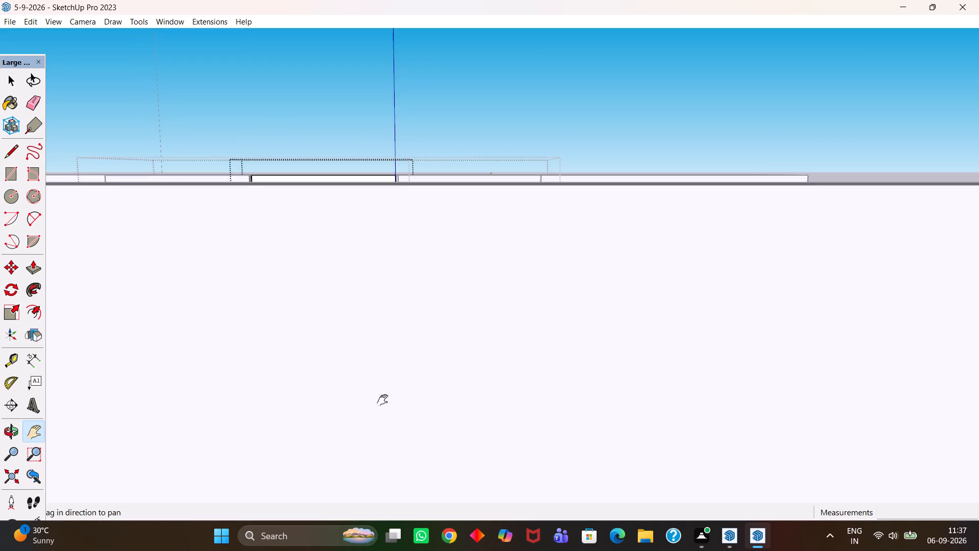
pyautogui.scroll(-18, 382, 400)
pyautogui.moveTo(409, 300); pyautogui.dragTo(397, 429, button='middle')
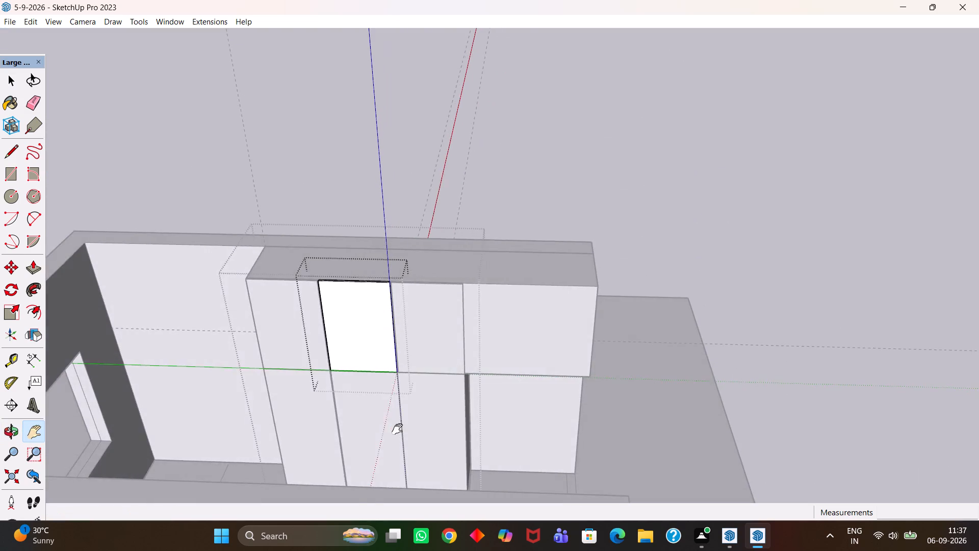
pyautogui.scroll(-5, 398, 415)
pyautogui.moveTo(382, 389); pyautogui.dragTo(388, 419, button='middle')
pyautogui.scroll(4, 382, 389)
pyautogui.press('h')
pyautogui.moveTo(370, 418); pyautogui.dragTo(439, 417)
pyautogui.scroll(-3, 439, 417)
pyautogui.moveTo(439, 417); pyautogui.dragTo(449, 448, button='middle')
pyautogui.scroll(1, 441, 428)
pyautogui.press('space')
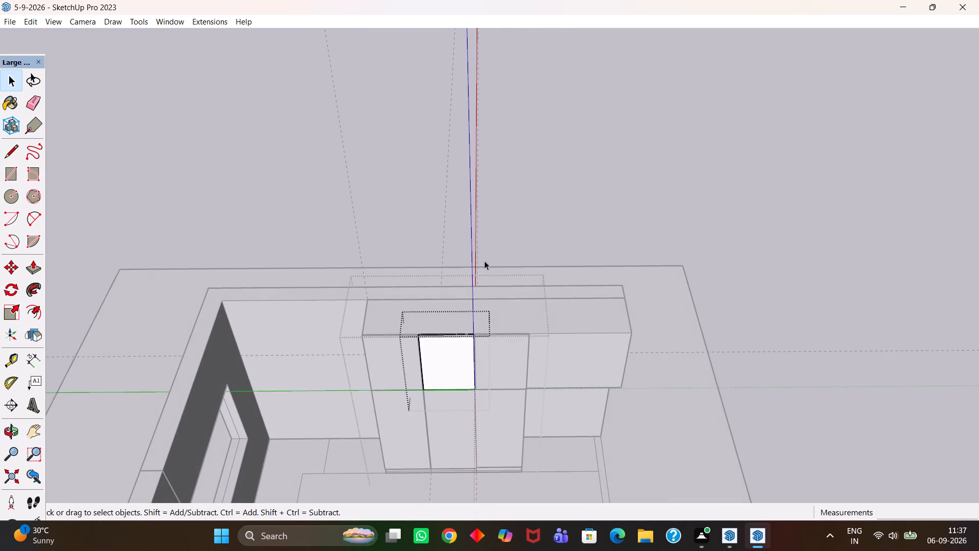
pyautogui.doubleClick(561, 227)
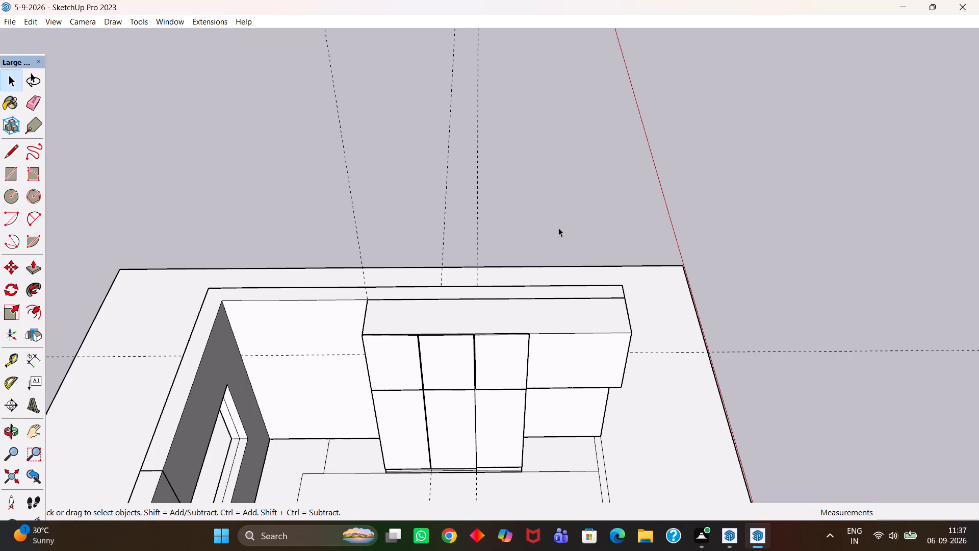
# Examine the three loft shutters and the uncovered overhead cabinet front beyond the third one.
pyautogui.scroll(1, 563, 246)
pyautogui.press('h')
pyautogui.scroll(4, 483, 314)
pyautogui.scroll(2, 485, 375)
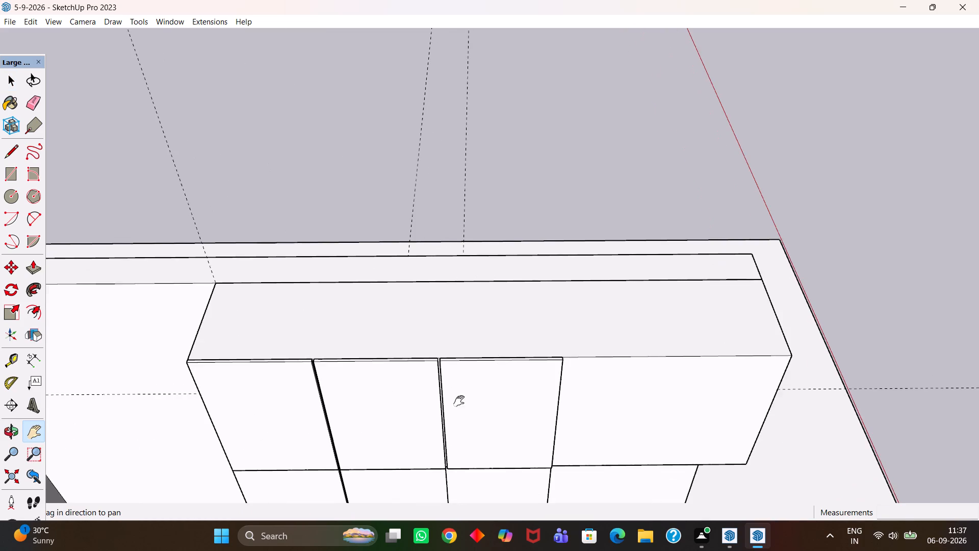
pyautogui.press('h')
pyautogui.moveTo(450, 415); pyautogui.dragTo(476, 338)
pyautogui.scroll(-4, 473, 338)
pyautogui.moveTo(446, 330); pyautogui.dragTo(444, 358, button='middle')
pyautogui.scroll(1, 444, 358)
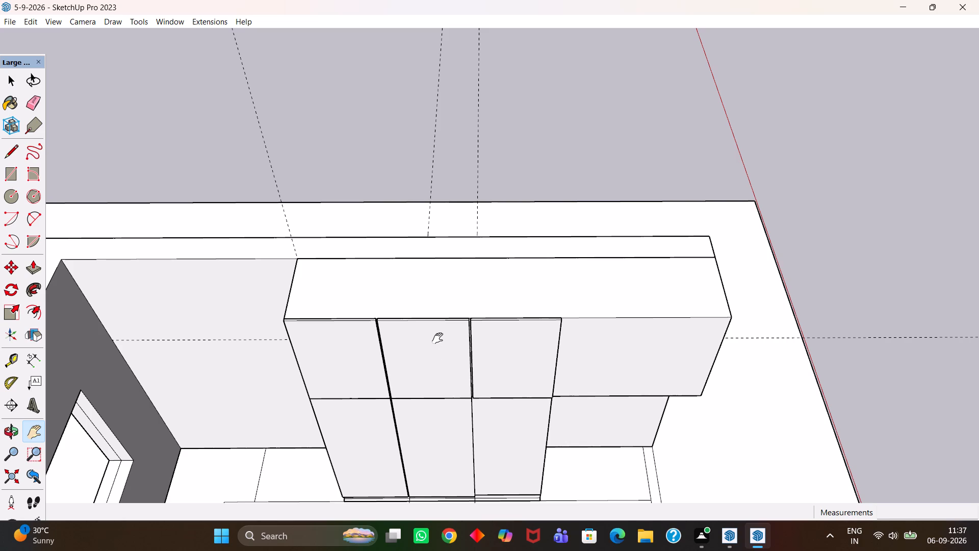
pyautogui.press('h')
pyautogui.scroll(-5, 439, 339)
pyautogui.scroll(3, 521, 353)
pyautogui.scroll(3, 466, 337)
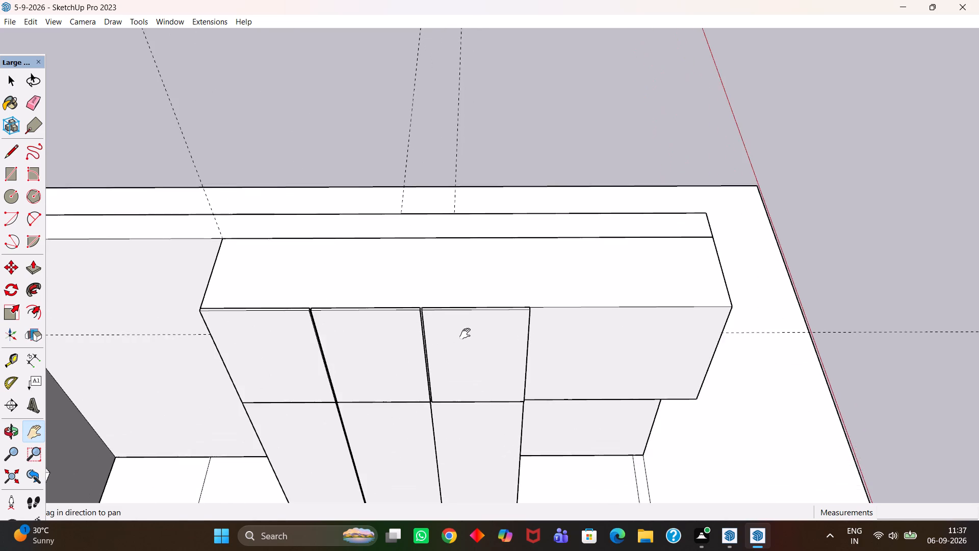
pyautogui.moveTo(465, 334); pyautogui.dragTo(467, 368, button='middle')
pyautogui.scroll(4, 467, 368)
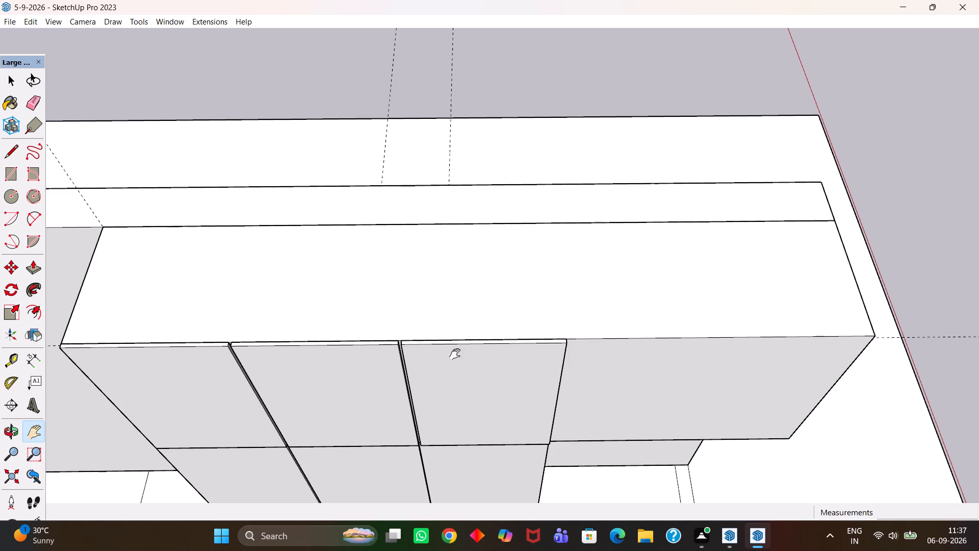
pyautogui.press('h')
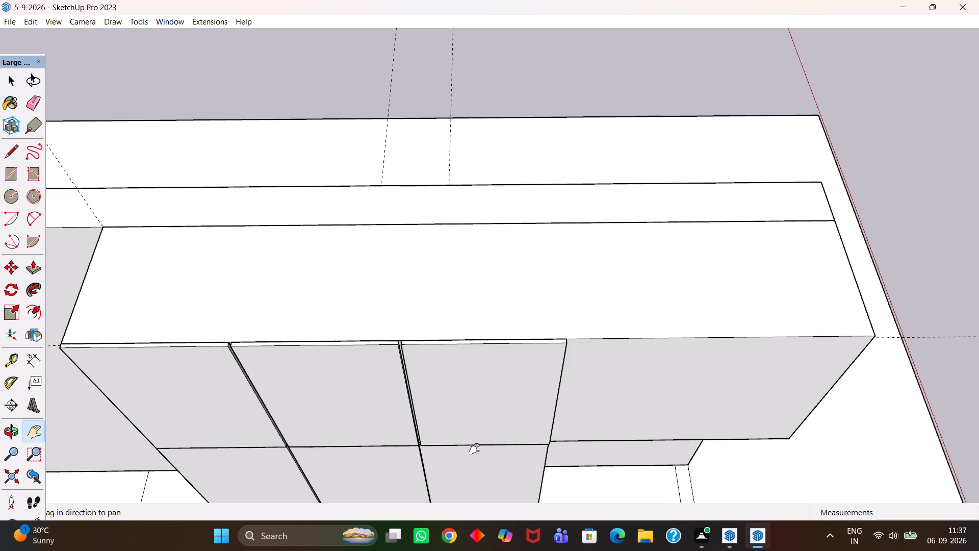
pyautogui.scroll(-7, 468, 446)
pyautogui.scroll(1, 452, 377)
pyautogui.scroll(-4, 452, 377)
pyautogui.moveTo(493, 407); pyautogui.dragTo(389, 325, button='middle')
pyautogui.scroll(5, 399, 357)
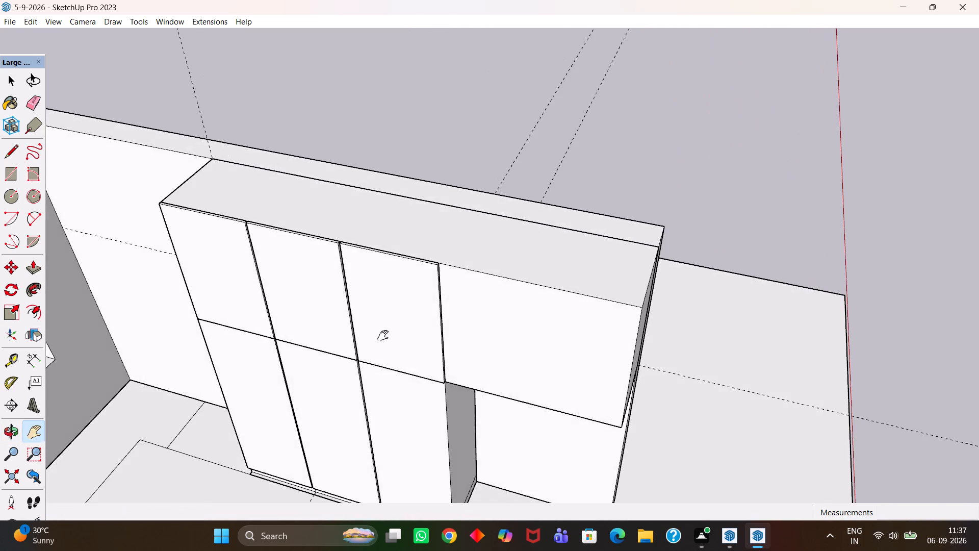
pyautogui.scroll(8, 382, 339)
pyautogui.scroll(-10, 382, 339)
pyautogui.moveTo(394, 306); pyautogui.dragTo(452, 330, button='middle')
pyautogui.scroll(1, 452, 330)
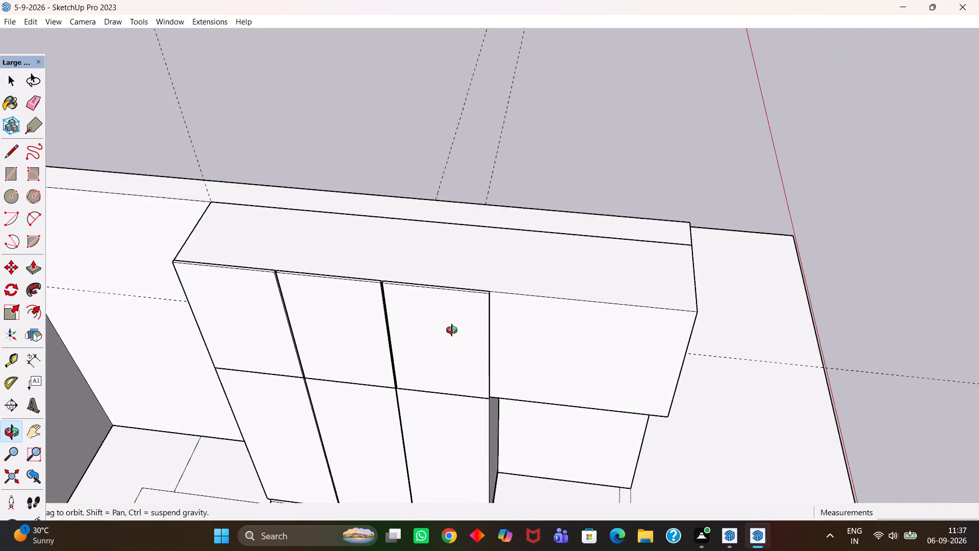
pyautogui.moveTo(452, 330); pyautogui.dragTo(457, 338, button='middle')
pyautogui.scroll(1, 457, 338)
pyautogui.scroll(-2, 457, 338)
pyautogui.moveTo(435, 340); pyautogui.dragTo(448, 352, button='middle')
pyautogui.scroll(2, 448, 352)
pyautogui.press('h')
pyautogui.moveTo(443, 369); pyautogui.dragTo(399, 315)
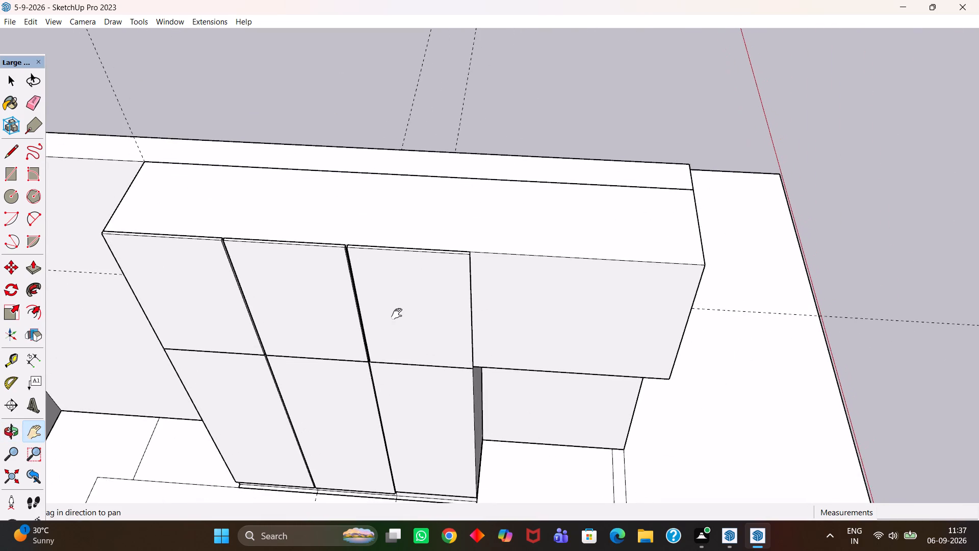
# Copy the third loft shutter about 2' 2 1/2" along the cabinet, onto the uncovered overhead cabinet front.
pyautogui.middleClick(410, 338)
pyautogui.scroll(1, 416, 335)
pyautogui.press('space')
pyautogui.click(427, 312)
pyautogui.click(425, 311)
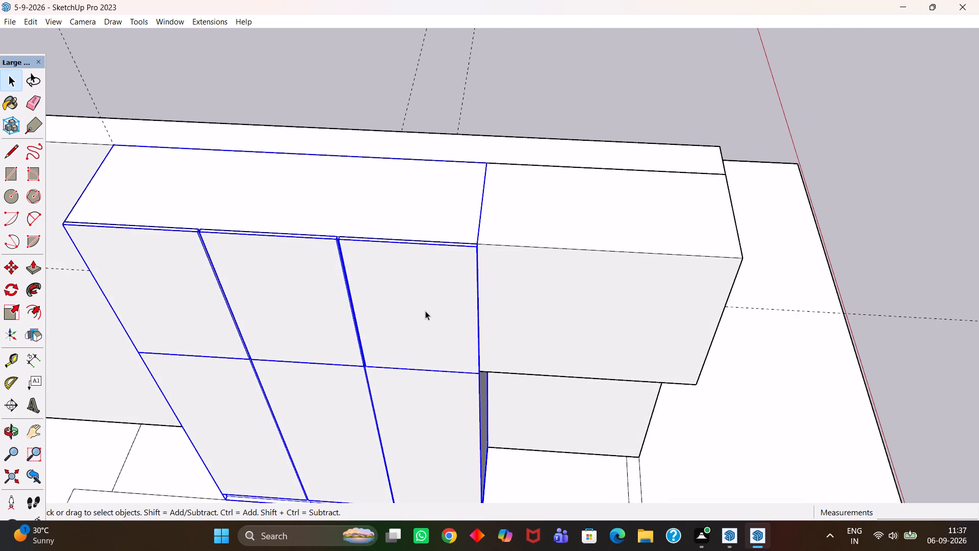
pyautogui.click(425, 311)
pyautogui.click(424, 310)
pyautogui.moveTo(425, 299); pyautogui.dragTo(428, 311, button='middle')
pyautogui.scroll(6, 428, 311)
pyautogui.press('m')
pyautogui.moveTo(458, 285); pyautogui.dragTo(463, 338, button='middle')
pyautogui.scroll(1, 461, 335)
pyautogui.scroll(-6, 465, 338)
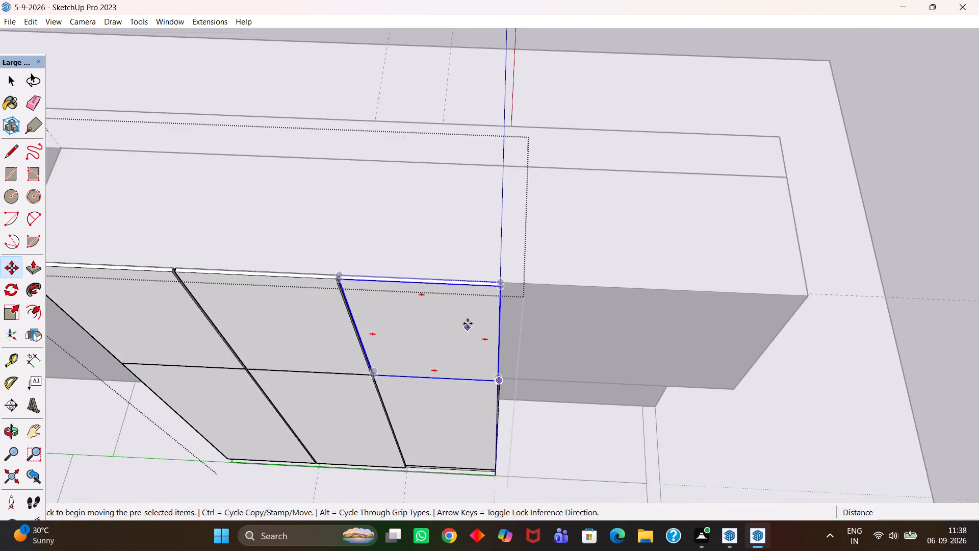
pyautogui.scroll(4, 468, 315)
pyautogui.click(519, 264)
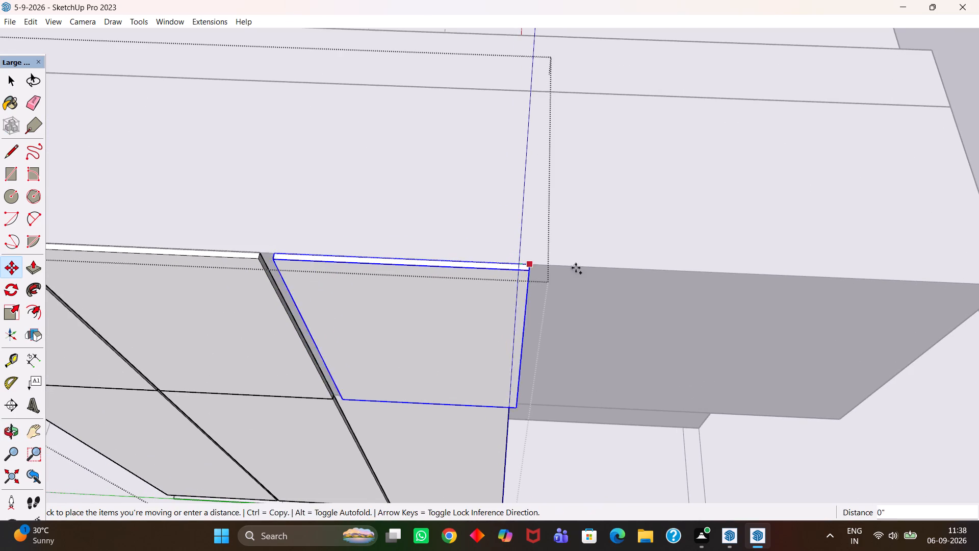
pyautogui.press('h')
pyautogui.scroll(-5, 655, 280)
pyautogui.moveTo(682, 270); pyautogui.dragTo(496, 285)
pyautogui.moveTo(638, 303); pyautogui.dragTo(524, 303)
pyautogui.press('Escape')
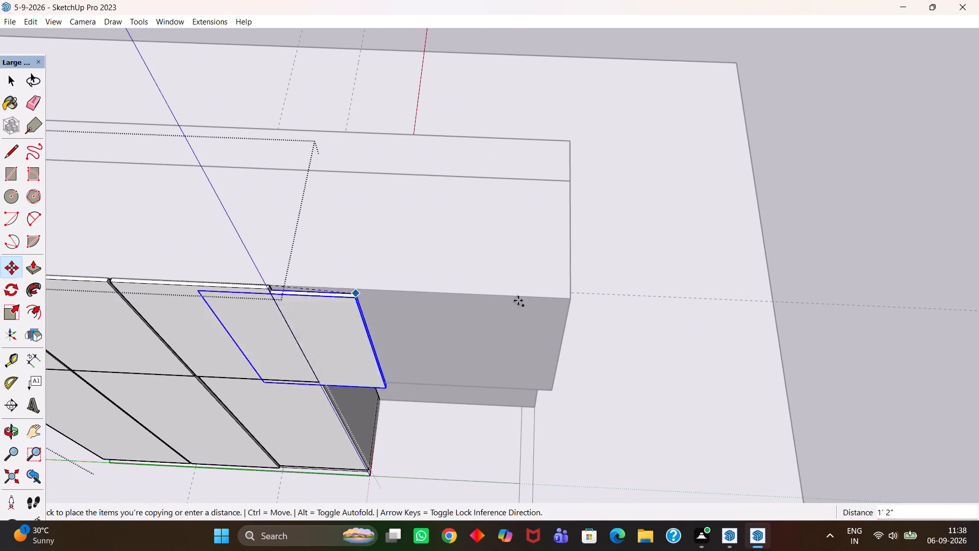
pyautogui.click(432, 288)
# Push/pull the fourth loft shutter's free side face inward by about 1", making the shutter narrower, and close its group.
pyautogui.scroll(4, 381, 310)
pyautogui.press('h')
pyautogui.scroll(3, 371, 310)
pyautogui.scroll(4, 308, 310)
pyautogui.moveTo(484, 395); pyautogui.dragTo(273, 319, button='middle')
pyautogui.scroll(-8, 265, 300)
pyautogui.scroll(1, 382, 386)
pyautogui.moveTo(382, 386); pyautogui.dragTo(383, 288, button='middle')
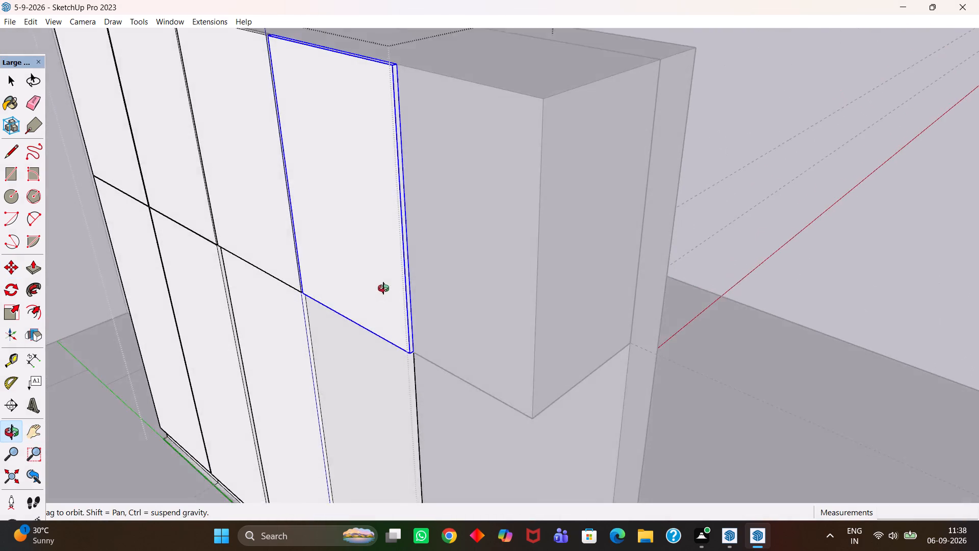
pyautogui.moveTo(383, 288); pyautogui.dragTo(397, 306, button='middle')
pyautogui.scroll(3, 390, 295)
pyautogui.scroll(-4, 397, 306)
pyautogui.moveTo(370, 262); pyautogui.dragTo(415, 383)
pyautogui.scroll(8, 436, 300)
pyautogui.moveTo(486, 236); pyautogui.dragTo(476, 272)
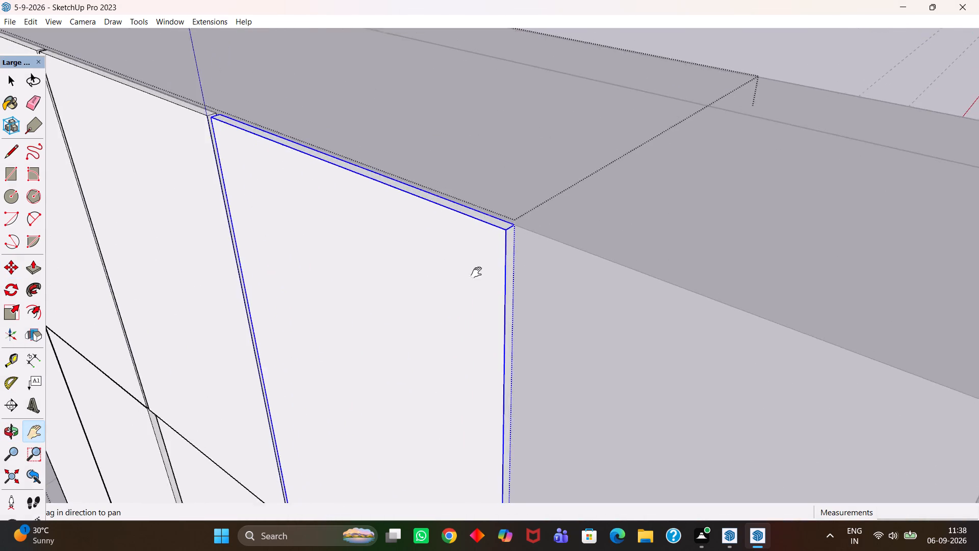
pyautogui.moveTo(476, 272); pyautogui.dragTo(439, 313)
pyautogui.scroll(4, 494, 329)
pyautogui.moveTo(433, 322); pyautogui.dragTo(413, 334, button='middle')
pyautogui.scroll(3, 429, 340)
pyautogui.press('space')
pyautogui.doubleClick(431, 307)
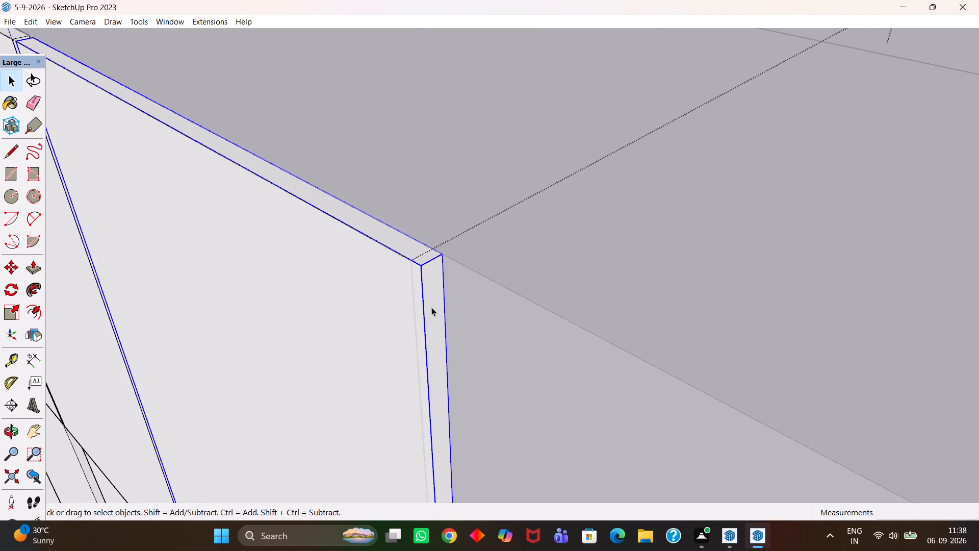
pyautogui.click(430, 286)
pyautogui.press('p')
pyautogui.click(432, 288)
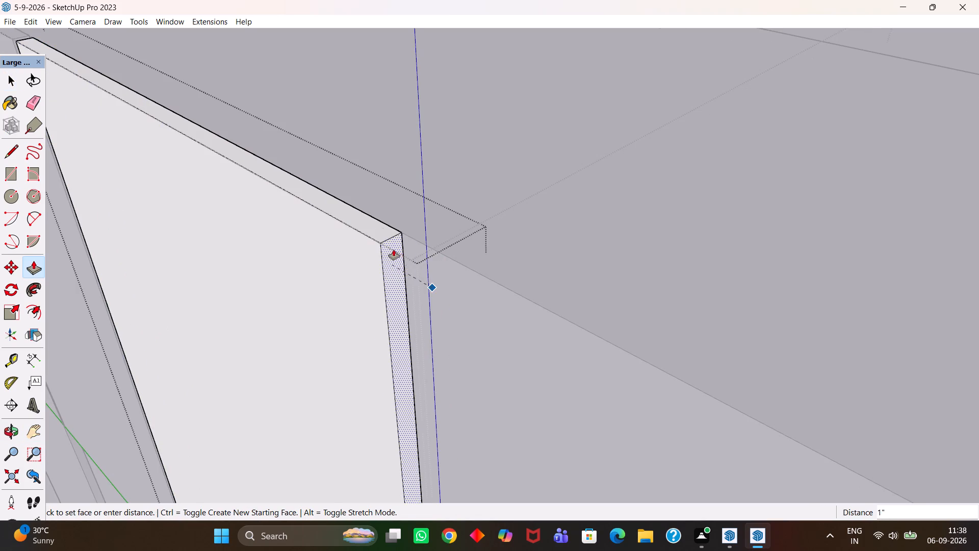
pyautogui.click(378, 240)
pyautogui.scroll(-20, 385, 249)
pyautogui.press('h')
pyautogui.scroll(1, 369, 276)
pyautogui.moveTo(360, 275); pyautogui.dragTo(507, 335, button='middle')
pyautogui.scroll(-7, 507, 335)
pyautogui.moveTo(498, 323); pyautogui.dragTo(506, 337, button='middle')
pyautogui.scroll(2, 498, 323)
pyautogui.press('space')
pyautogui.doubleClick(583, 174)
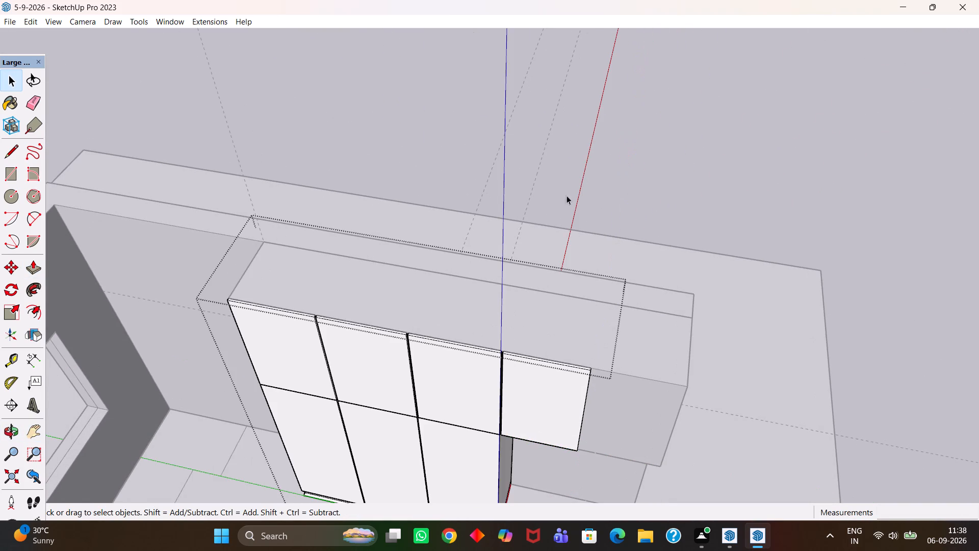
# Examine the fourth loft shutter against the uncovered end of the overhead cabinet front.
pyautogui.scroll(3, 527, 271)
pyautogui.scroll(-5, 526, 269)
pyautogui.press('h')
pyautogui.moveTo(504, 328); pyautogui.dragTo(547, 379, button='middle')
pyautogui.scroll(8, 533, 372)
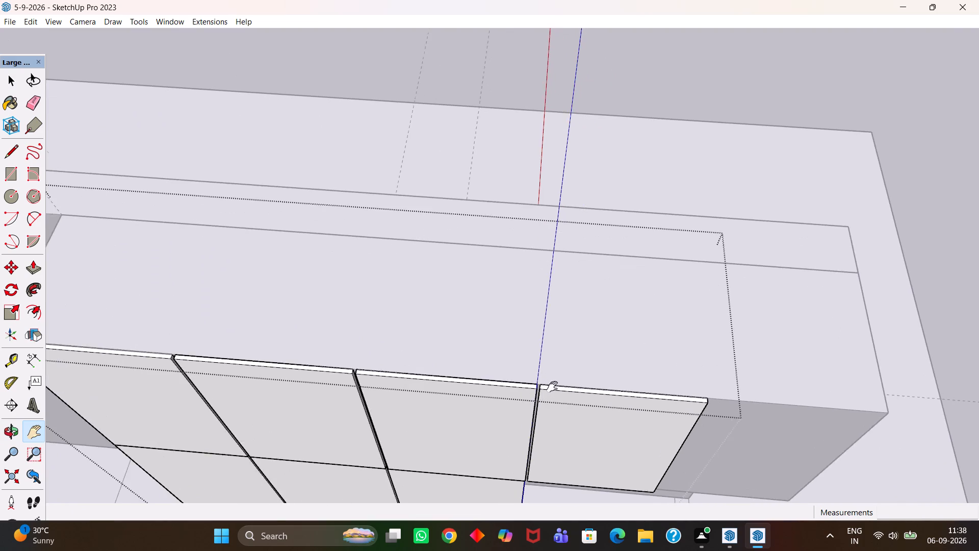
pyautogui.moveTo(600, 418); pyautogui.dragTo(462, 360)
pyautogui.scroll(-4, 452, 358)
pyautogui.moveTo(480, 406); pyautogui.dragTo(473, 390, button='middle')
pyautogui.scroll(1, 461, 385)
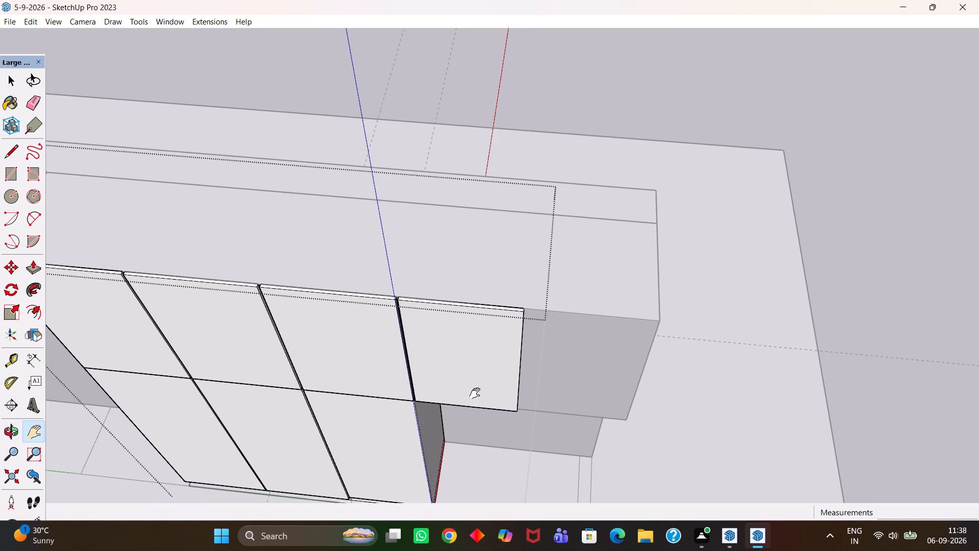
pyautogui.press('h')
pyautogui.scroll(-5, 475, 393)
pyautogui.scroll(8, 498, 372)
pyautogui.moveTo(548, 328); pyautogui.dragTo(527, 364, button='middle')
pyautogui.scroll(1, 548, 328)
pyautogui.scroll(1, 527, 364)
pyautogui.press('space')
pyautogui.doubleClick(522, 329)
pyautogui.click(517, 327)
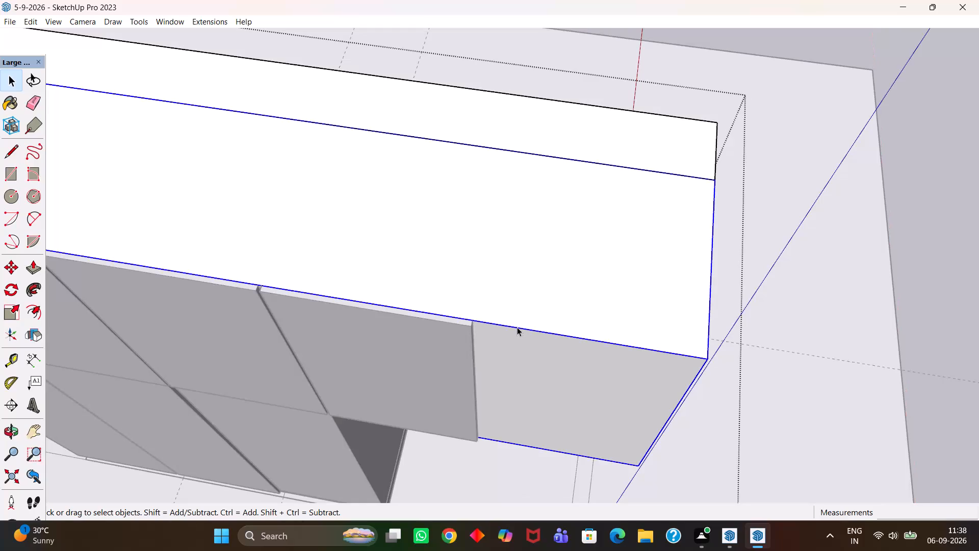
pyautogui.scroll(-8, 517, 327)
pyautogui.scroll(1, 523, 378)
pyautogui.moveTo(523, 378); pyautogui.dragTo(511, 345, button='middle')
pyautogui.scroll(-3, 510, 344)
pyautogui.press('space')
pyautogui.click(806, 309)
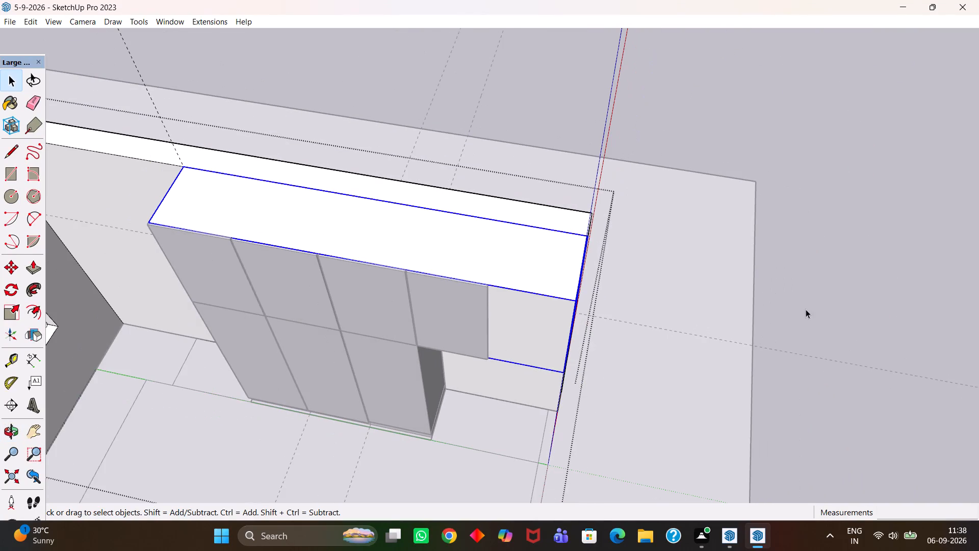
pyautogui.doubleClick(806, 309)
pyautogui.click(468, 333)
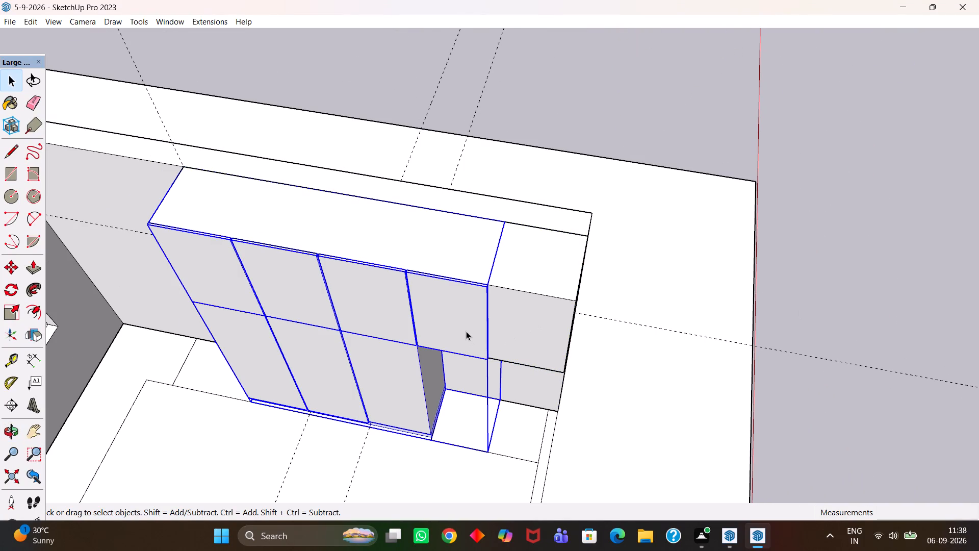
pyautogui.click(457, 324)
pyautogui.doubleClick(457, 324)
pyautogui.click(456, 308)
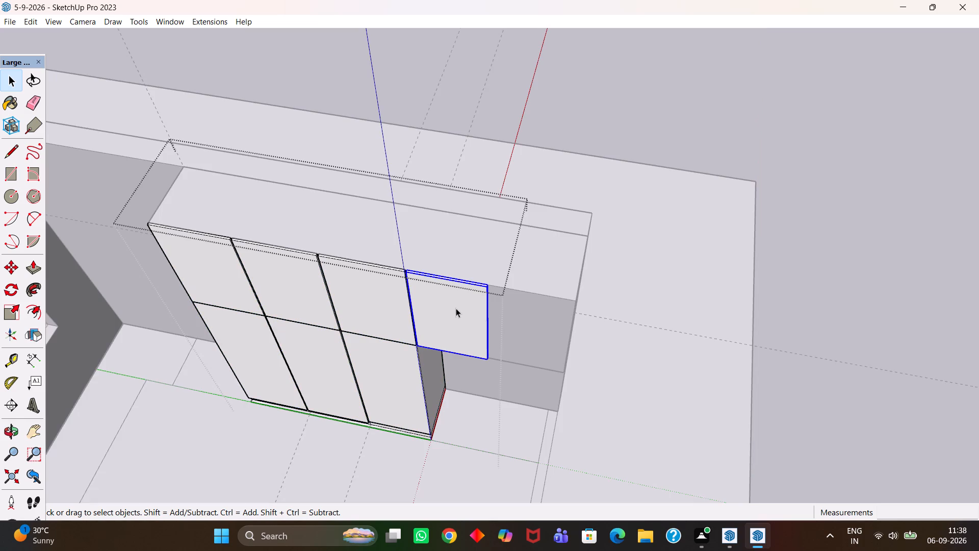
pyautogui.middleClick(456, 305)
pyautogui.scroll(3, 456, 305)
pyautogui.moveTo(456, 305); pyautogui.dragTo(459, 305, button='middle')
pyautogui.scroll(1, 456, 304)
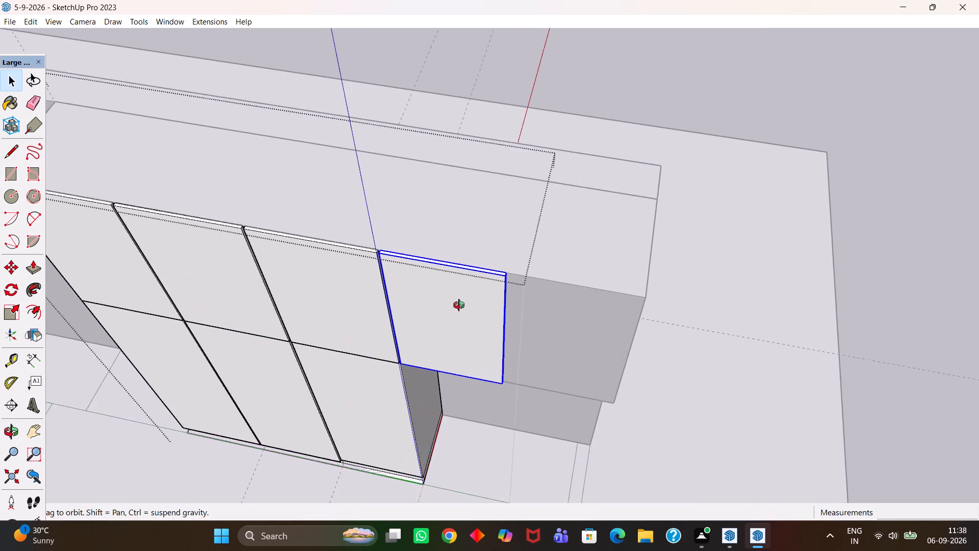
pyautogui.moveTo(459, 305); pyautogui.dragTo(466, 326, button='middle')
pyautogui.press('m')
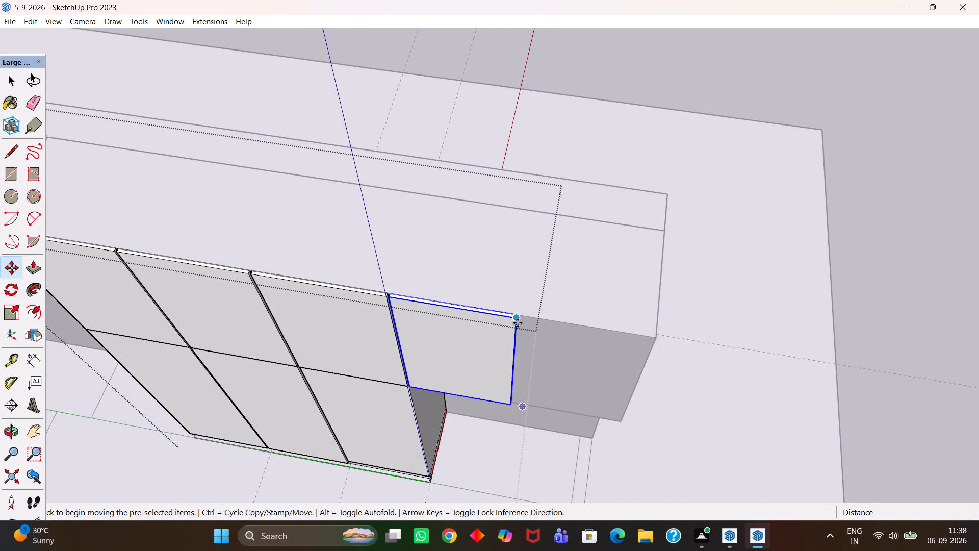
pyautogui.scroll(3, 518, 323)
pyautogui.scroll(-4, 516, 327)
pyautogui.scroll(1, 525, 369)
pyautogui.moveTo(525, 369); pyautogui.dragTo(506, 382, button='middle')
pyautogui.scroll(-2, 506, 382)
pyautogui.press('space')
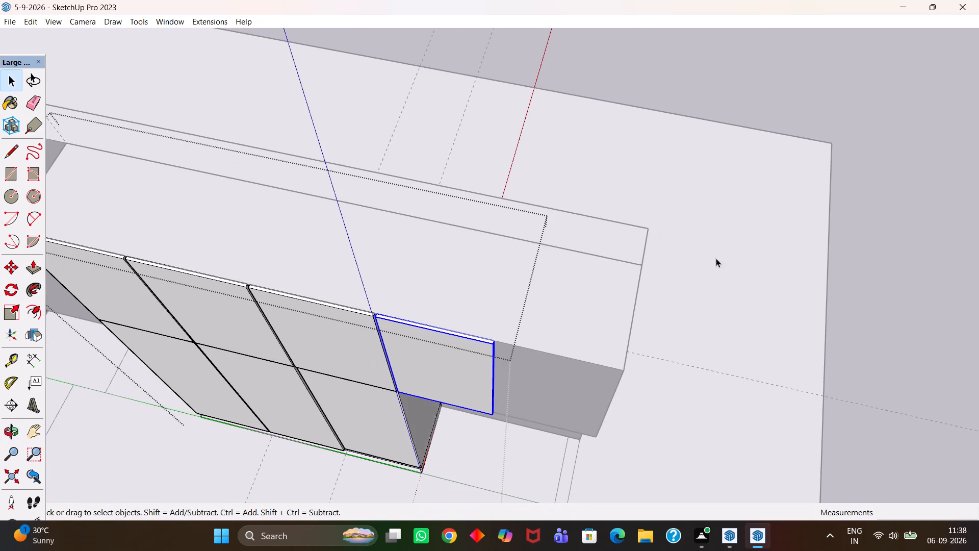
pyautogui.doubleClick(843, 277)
# Examine the fourth loft shutter, its joint with the third, and the uncovered cabinet front beside it from several angles.
pyautogui.scroll(3, 396, 386)
pyautogui.moveTo(456, 382); pyautogui.dragTo(471, 361, button='middle')
pyautogui.scroll(2, 471, 361)
pyautogui.press('h')
pyautogui.moveTo(503, 342); pyautogui.dragTo(399, 408)
pyautogui.scroll(3, 399, 408)
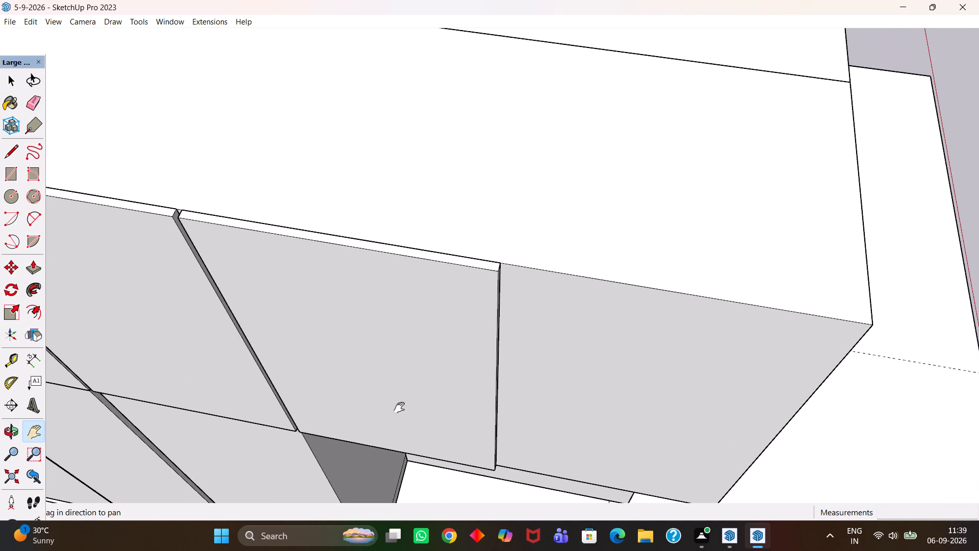
pyautogui.press('h')
pyautogui.scroll(1, 404, 393)
pyautogui.scroll(-6, 402, 394)
pyautogui.scroll(1, 447, 396)
pyautogui.moveTo(447, 396); pyautogui.dragTo(403, 384, button='middle')
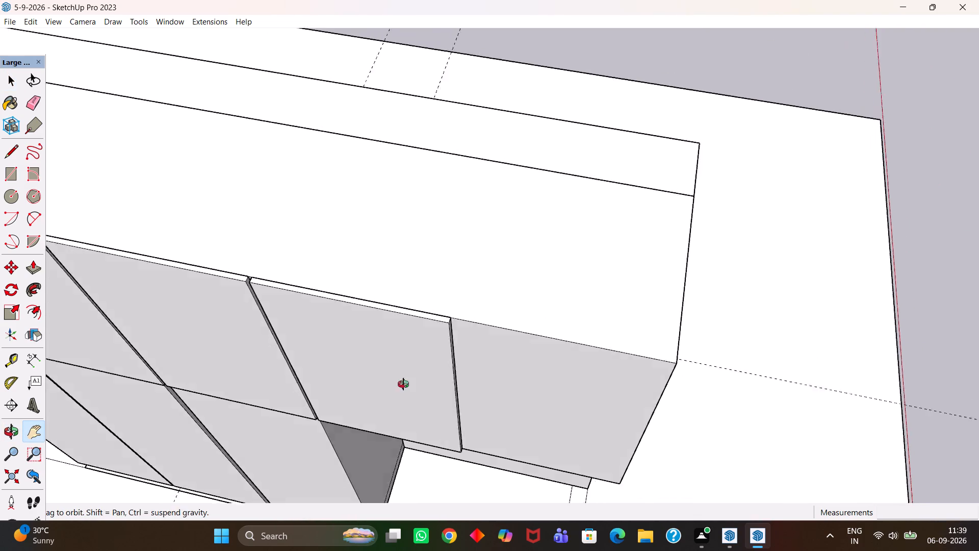
pyautogui.moveTo(403, 384); pyautogui.dragTo(403, 330, button='middle')
pyautogui.scroll(-3, 371, 308)
pyautogui.moveTo(350, 289); pyautogui.dragTo(394, 379)
pyautogui.middleClick(428, 396)
pyautogui.scroll(2, 428, 396)
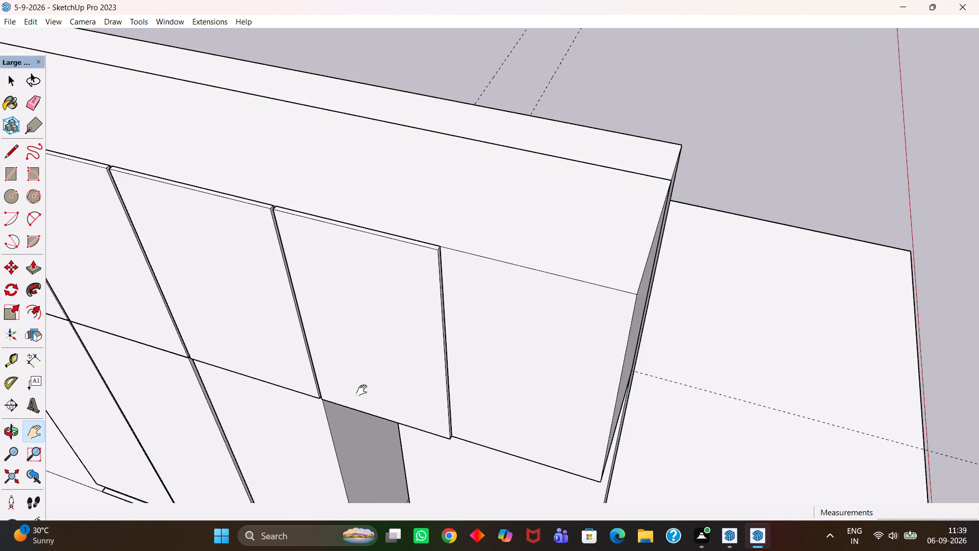
pyautogui.scroll(-7, 361, 390)
pyautogui.moveTo(464, 431); pyautogui.dragTo(392, 427, button='middle')
pyautogui.scroll(1, 464, 431)
pyautogui.scroll(3, 392, 427)
pyautogui.scroll(-4, 381, 416)
pyautogui.moveTo(318, 356); pyautogui.dragTo(341, 362, button='middle')
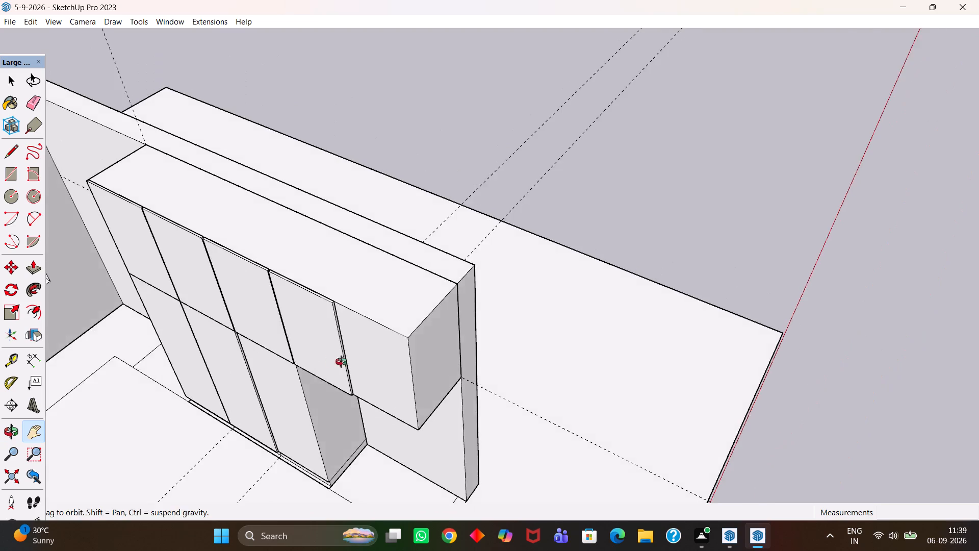
pyautogui.moveTo(341, 362); pyautogui.dragTo(381, 370, button='middle')
pyautogui.scroll(2, 377, 366)
pyautogui.scroll(-2, 385, 373)
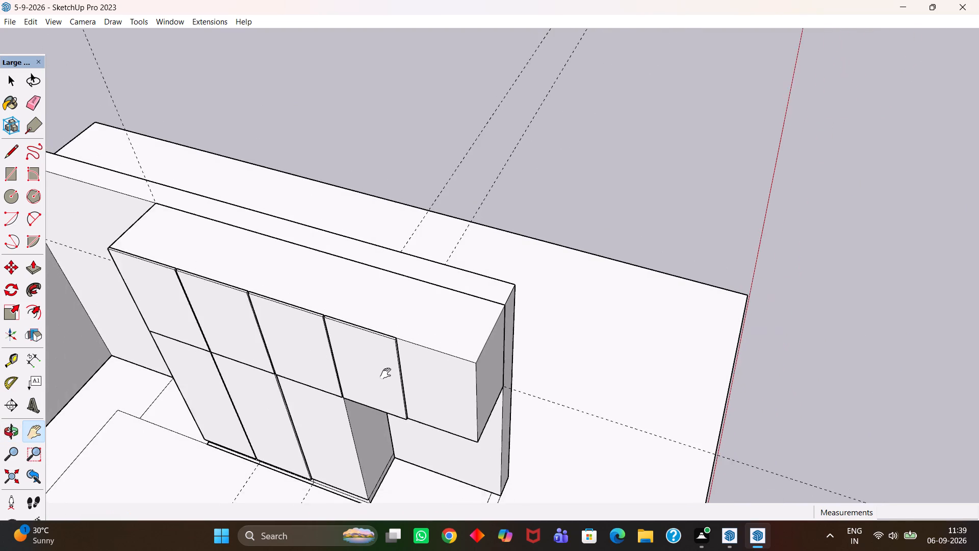
pyautogui.scroll(-5, 385, 373)
pyautogui.scroll(7, 382, 379)
pyautogui.middleClick(384, 380)
pyautogui.moveTo(406, 397); pyautogui.dragTo(428, 396, button='middle')
pyautogui.scroll(-3, 428, 396)
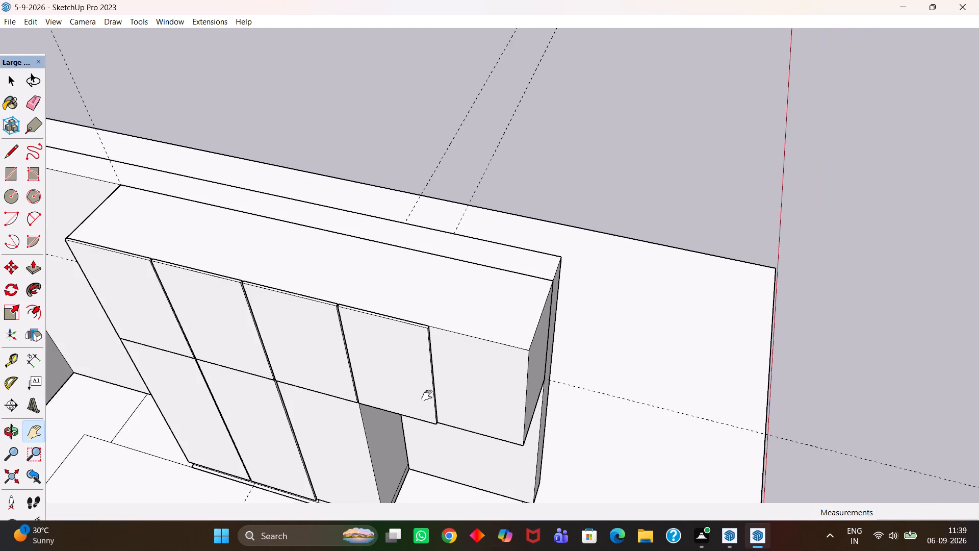
pyautogui.scroll(-3, 419, 391)
pyautogui.moveTo(435, 373); pyautogui.dragTo(395, 403, button='middle')
pyautogui.scroll(3, 395, 403)
pyautogui.moveTo(328, 346); pyautogui.dragTo(380, 377)
pyautogui.scroll(2, 407, 408)
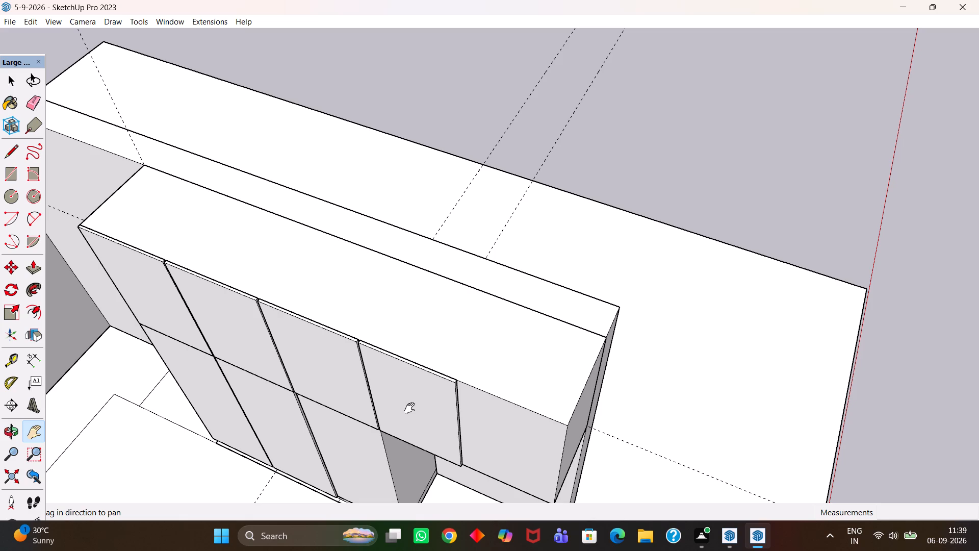
pyautogui.scroll(2, 409, 408)
pyautogui.scroll(-3, 409, 419)
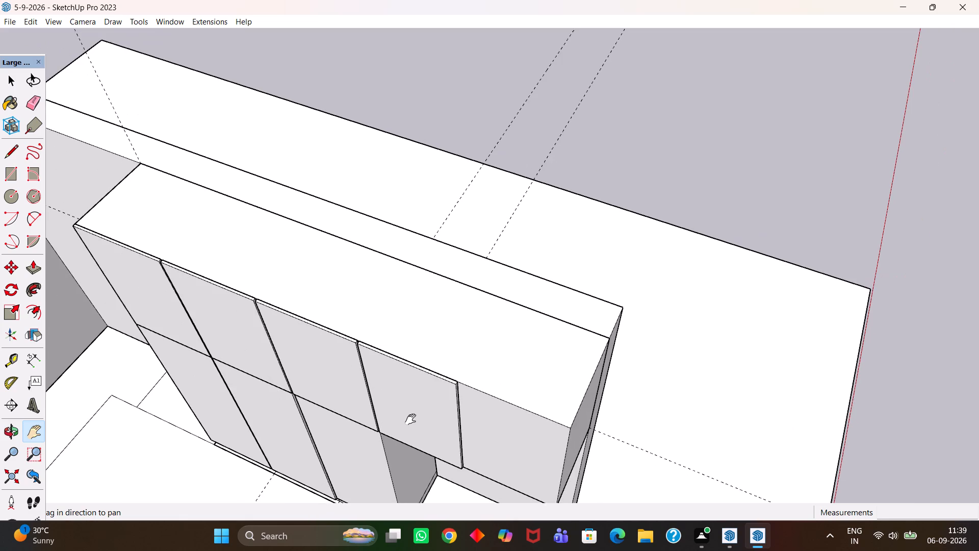
pyautogui.scroll(-3, 409, 403)
pyautogui.scroll(9, 425, 406)
pyautogui.press('h')
pyautogui.scroll(4, 415, 409)
pyautogui.scroll(-2, 418, 409)
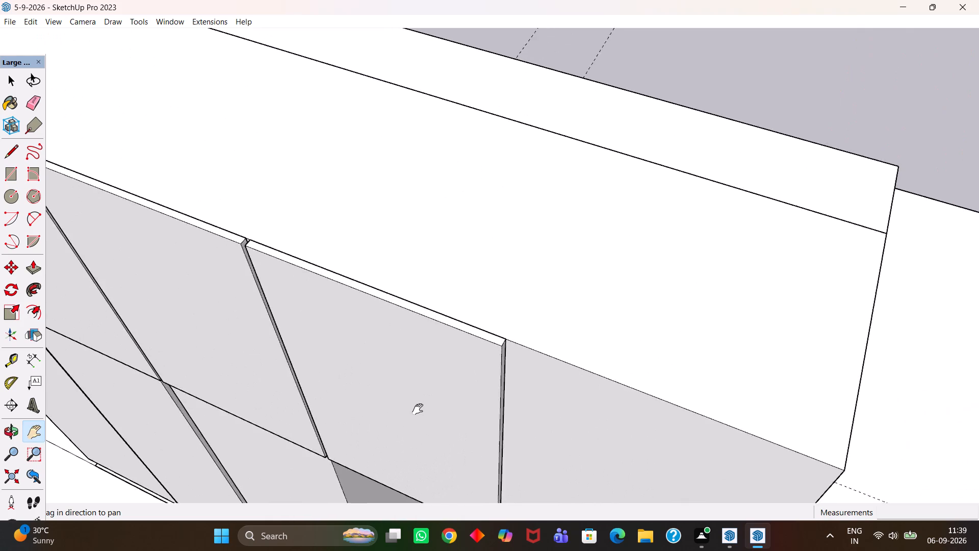
pyautogui.scroll(-5, 418, 409)
pyautogui.moveTo(445, 425); pyautogui.dragTo(426, 385, button='middle')
pyautogui.scroll(3, 425, 383)
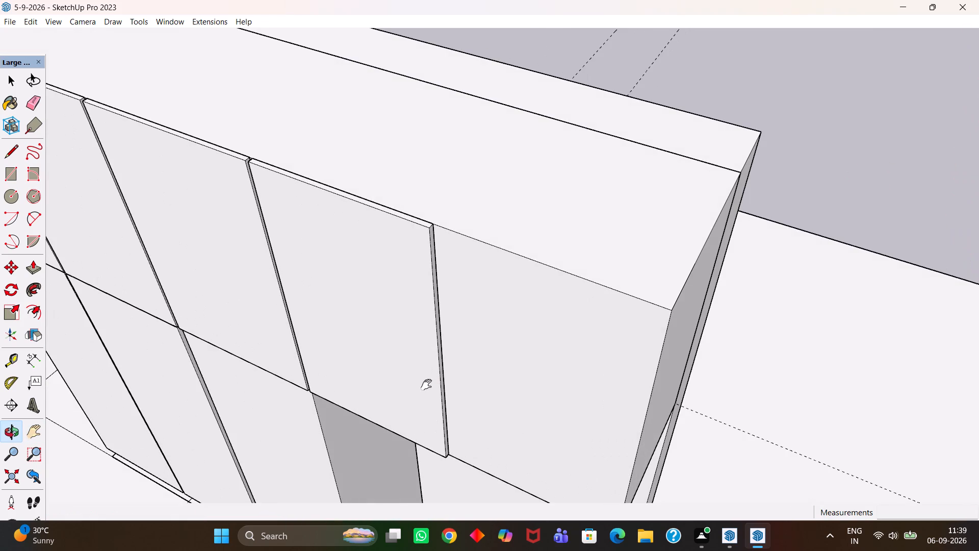
pyautogui.scroll(4, 426, 385)
pyautogui.scroll(-9, 426, 385)
pyautogui.press('h')
pyautogui.moveTo(400, 336); pyautogui.dragTo(483, 371, button='middle')
pyautogui.scroll(3, 402, 337)
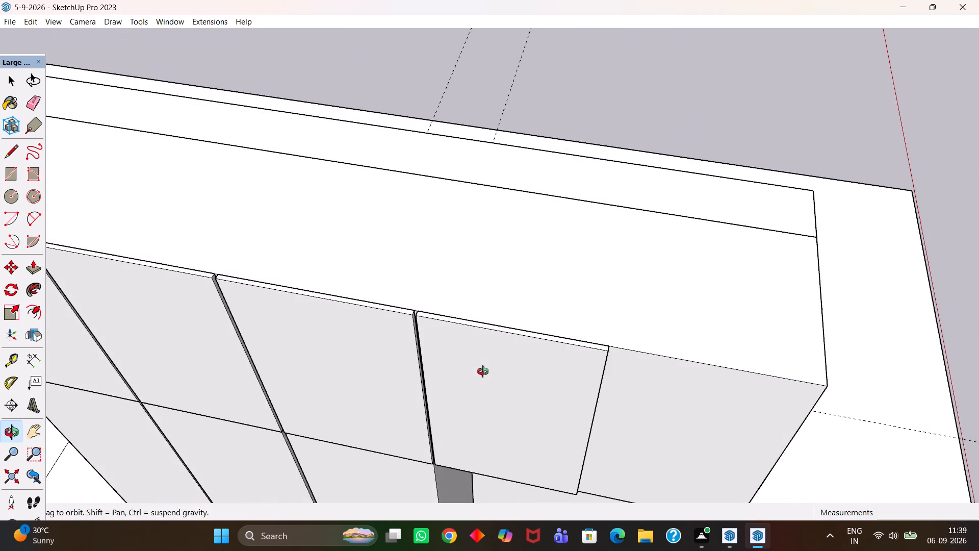
pyautogui.moveTo(483, 371); pyautogui.dragTo(479, 368, button='middle')
pyautogui.scroll(-4, 434, 350)
pyautogui.scroll(1, 520, 362)
pyautogui.moveTo(520, 362); pyautogui.dragTo(452, 347, button='middle')
pyautogui.scroll(3, 452, 347)
pyautogui.press('h')
pyautogui.scroll(-4, 445, 345)
pyautogui.moveTo(450, 410); pyautogui.dragTo(443, 408, button='middle')
pyautogui.scroll(4, 443, 408)
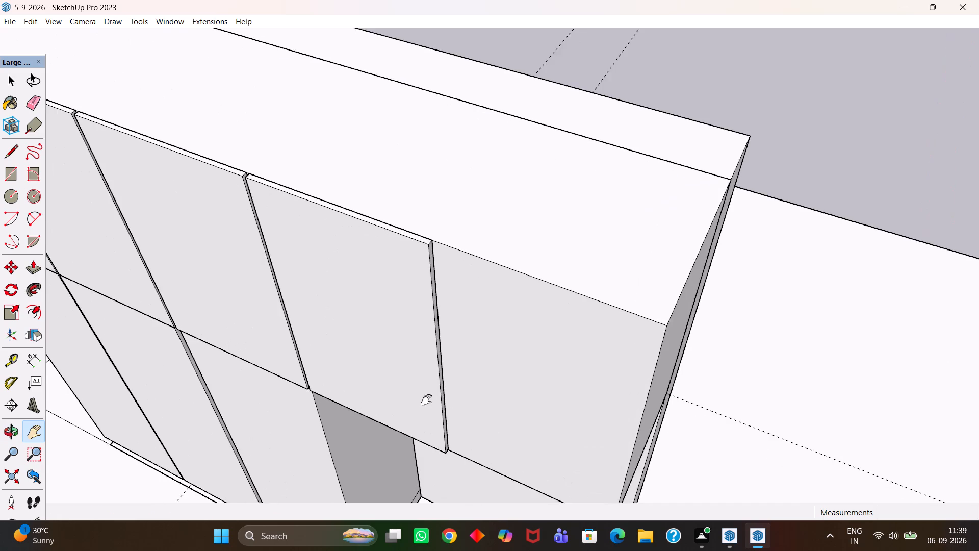
pyautogui.moveTo(421, 394); pyautogui.dragTo(402, 376, button='middle')
pyautogui.scroll(1, 402, 376)
pyautogui.moveTo(399, 327); pyautogui.dragTo(429, 413)
pyautogui.moveTo(408, 402); pyautogui.dragTo(482, 397, button='middle')
pyautogui.moveTo(387, 394); pyautogui.dragTo(418, 406, button='middle')
pyautogui.scroll(-6, 420, 404)
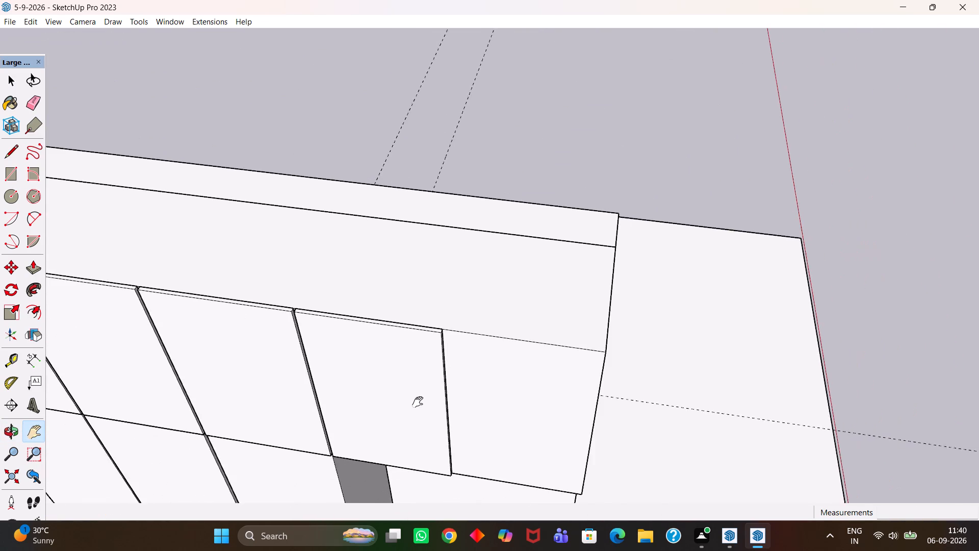
# Measure from the overhead cabinet's end edge to the joint between the third and fourth loft shutters, leaving a guide at 4' 1/2".
pyautogui.scroll(-2, 418, 402)
pyautogui.scroll(1, 381, 389)
pyautogui.moveTo(381, 389); pyautogui.dragTo(391, 408, button='middle')
pyautogui.press('t')
pyautogui.scroll(1, 402, 407)
pyautogui.click(612, 342)
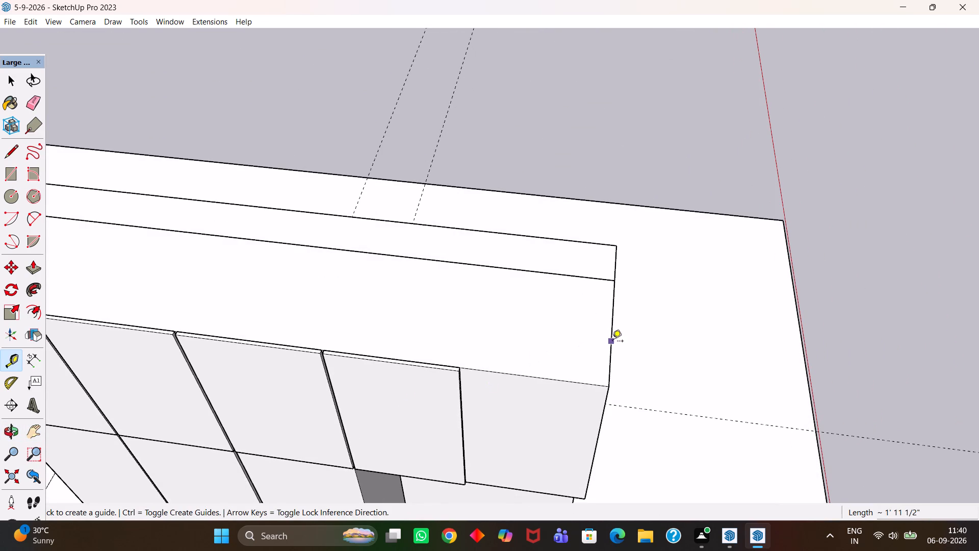
pyautogui.click(321, 353)
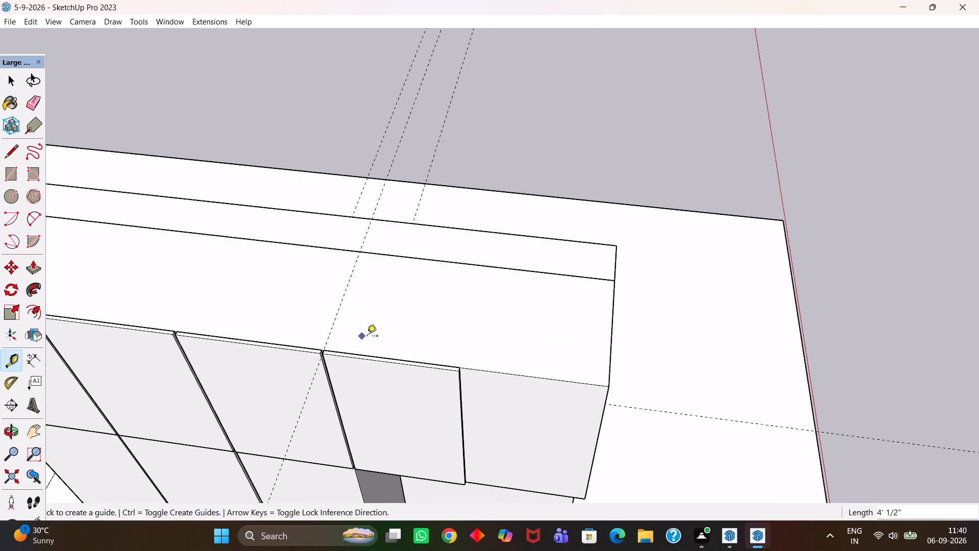
pyautogui.click(612, 361)
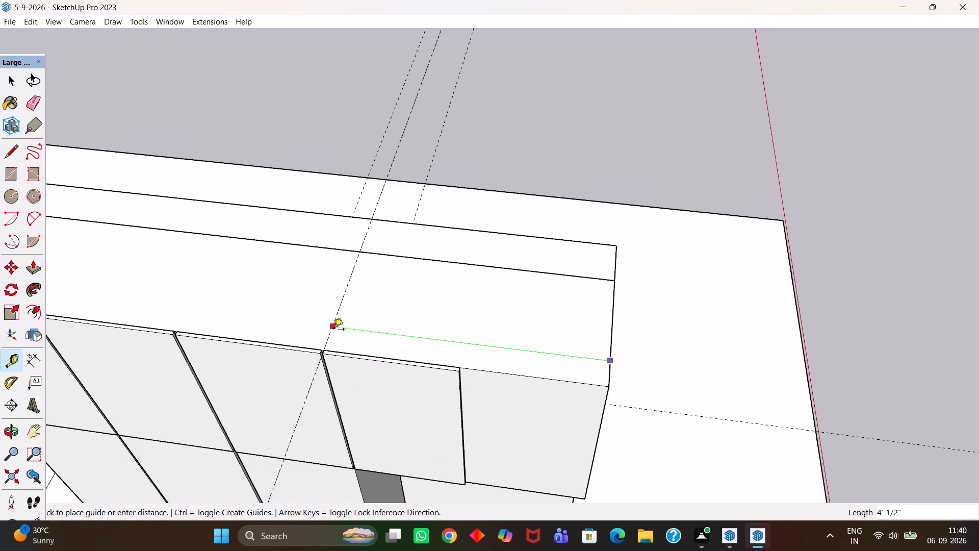
# Place a guide 2' from the fourth loft shutter's edge at its joint with the third, towards the free side.
pyautogui.press('h')
pyautogui.scroll(5, 377, 359)
pyautogui.moveTo(389, 379); pyautogui.dragTo(428, 315)
pyautogui.scroll(-4, 442, 314)
pyautogui.scroll(1, 550, 348)
pyautogui.moveTo(550, 348); pyautogui.dragTo(392, 362, button='middle')
pyautogui.scroll(2, 392, 363)
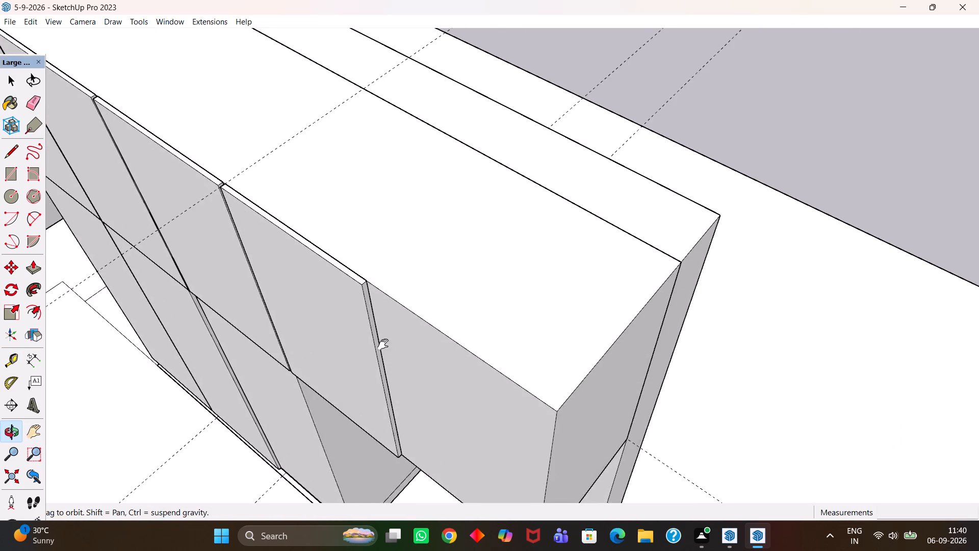
pyautogui.scroll(2, 348, 302)
pyautogui.moveTo(345, 293); pyautogui.dragTo(411, 344)
pyautogui.scroll(3, 424, 374)
pyautogui.press('space')
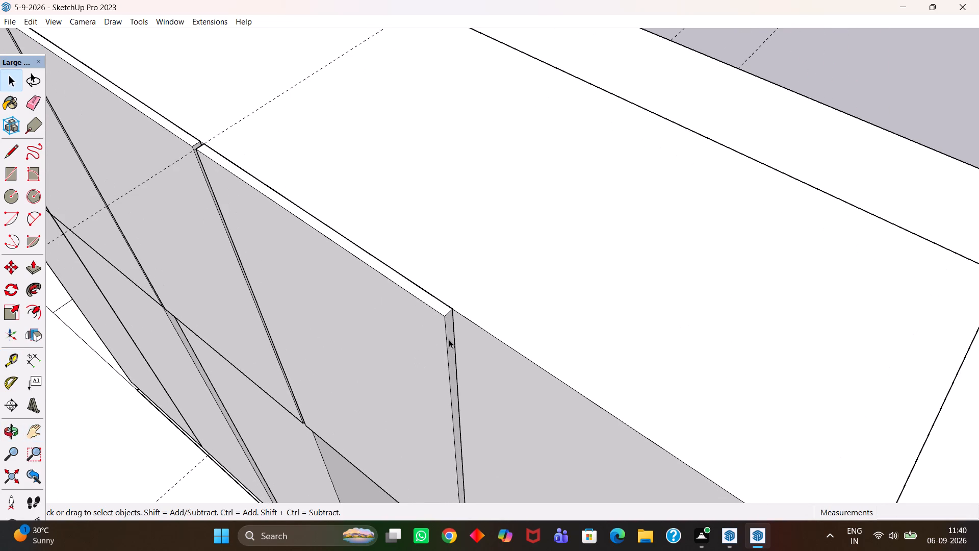
pyautogui.scroll(-5, 408, 340)
pyautogui.moveTo(328, 359); pyautogui.dragTo(439, 347, button='middle')
pyautogui.scroll(4, 414, 350)
pyautogui.press('t')
pyautogui.scroll(2, 467, 340)
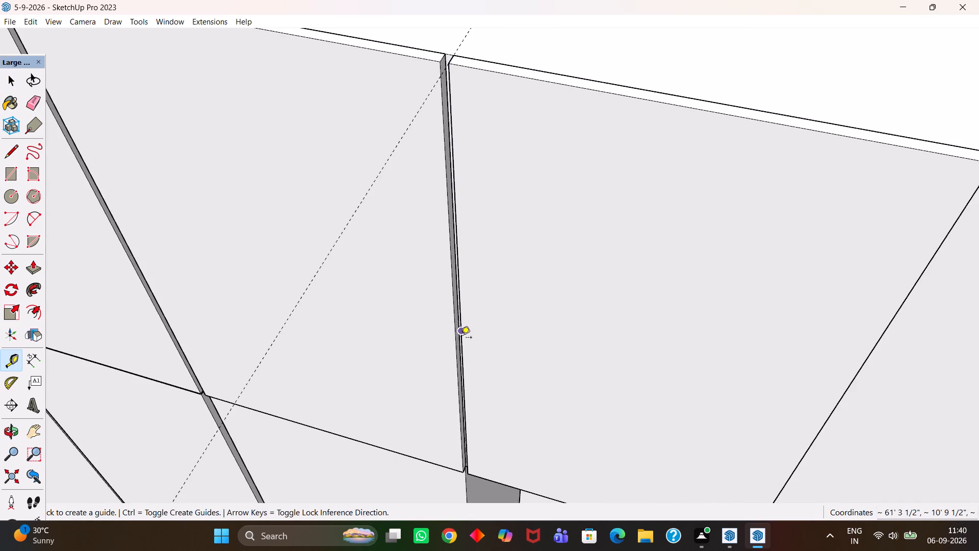
pyautogui.click(465, 340)
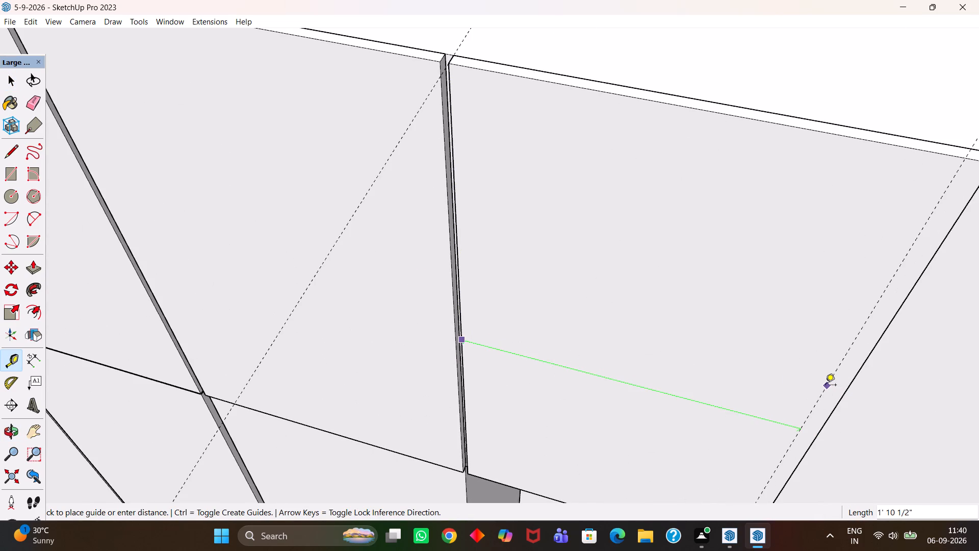
pyautogui.write("2'")
pyautogui.press('Return')
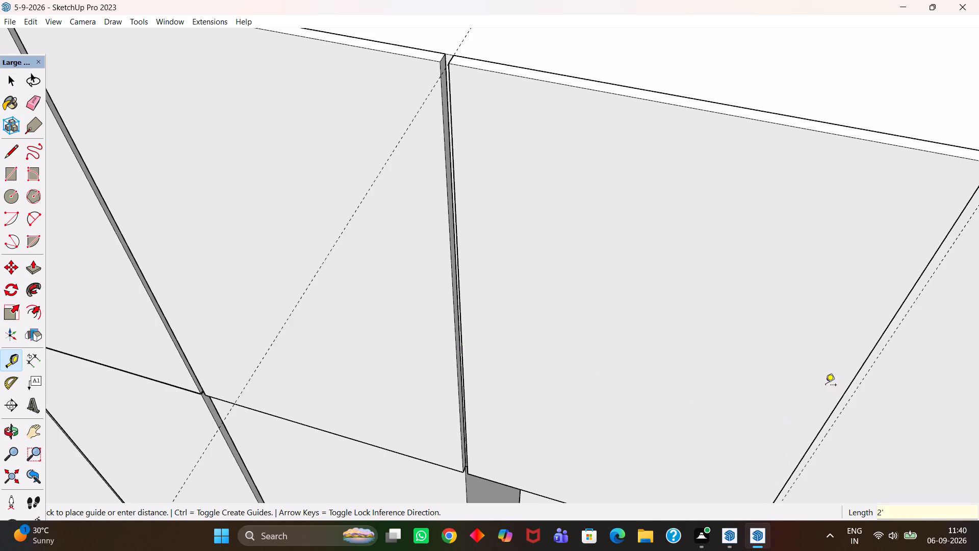
# Push/pull the fourth loft shutter's free side face outward by about 1/2" to the 2' guide.
pyautogui.press('h')
pyautogui.scroll(-5, 823, 405)
pyautogui.scroll(-8, 757, 354)
pyautogui.moveTo(812, 375); pyautogui.dragTo(686, 353)
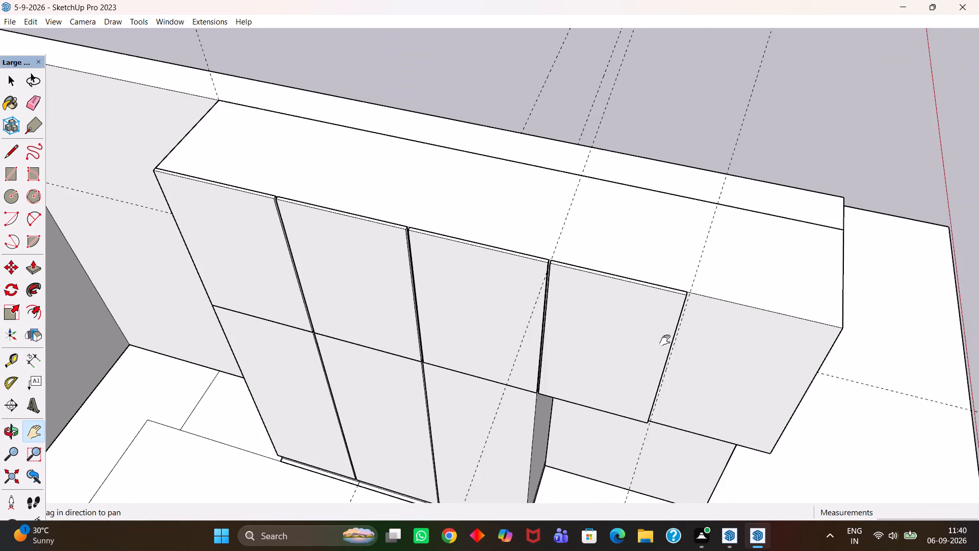
pyautogui.scroll(8, 665, 339)
pyautogui.moveTo(712, 338); pyautogui.dragTo(459, 347, button='middle')
pyautogui.scroll(1, 688, 345)
pyautogui.scroll(6, 580, 336)
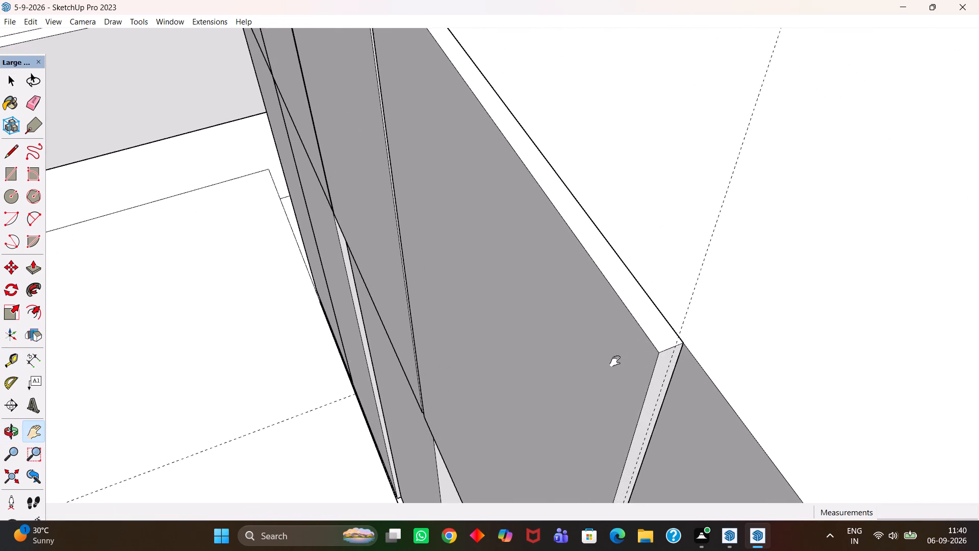
pyautogui.scroll(2, 615, 361)
pyautogui.moveTo(684, 389); pyautogui.dragTo(576, 335)
pyautogui.scroll(4, 562, 336)
pyautogui.press('space')
pyautogui.click(553, 310)
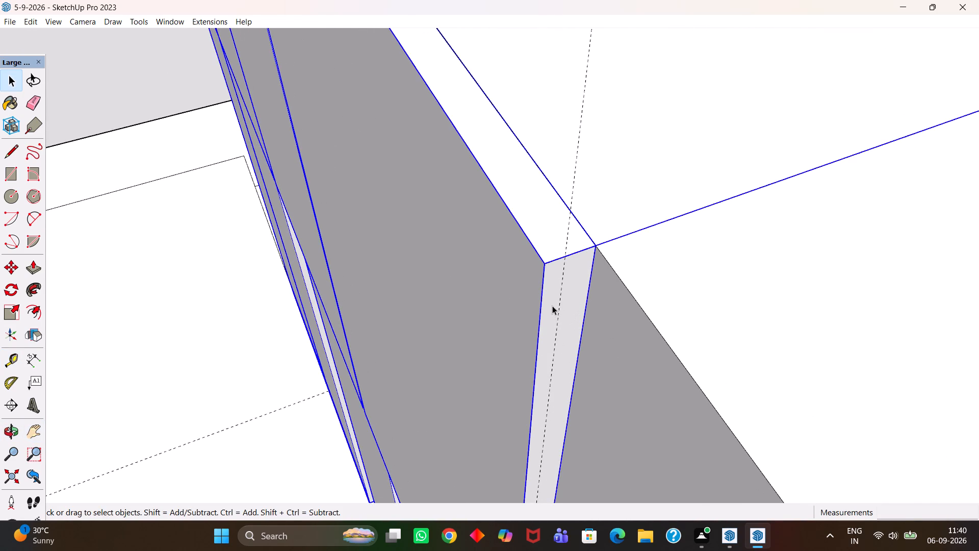
pyautogui.click(552, 306)
pyautogui.doubleClick(551, 290)
pyautogui.click(551, 271)
pyautogui.doubleClick(551, 271)
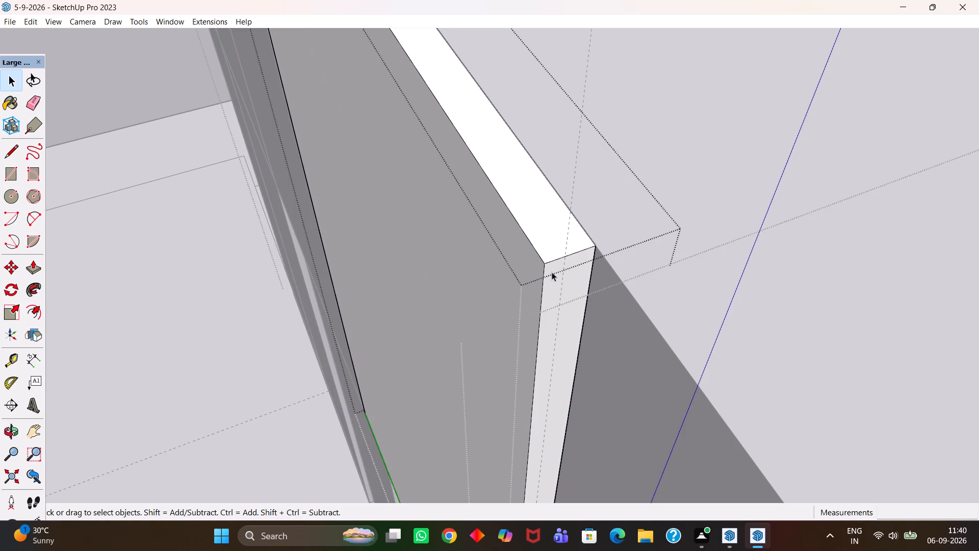
pyautogui.click(553, 277)
pyautogui.press('p')
pyautogui.click(554, 278)
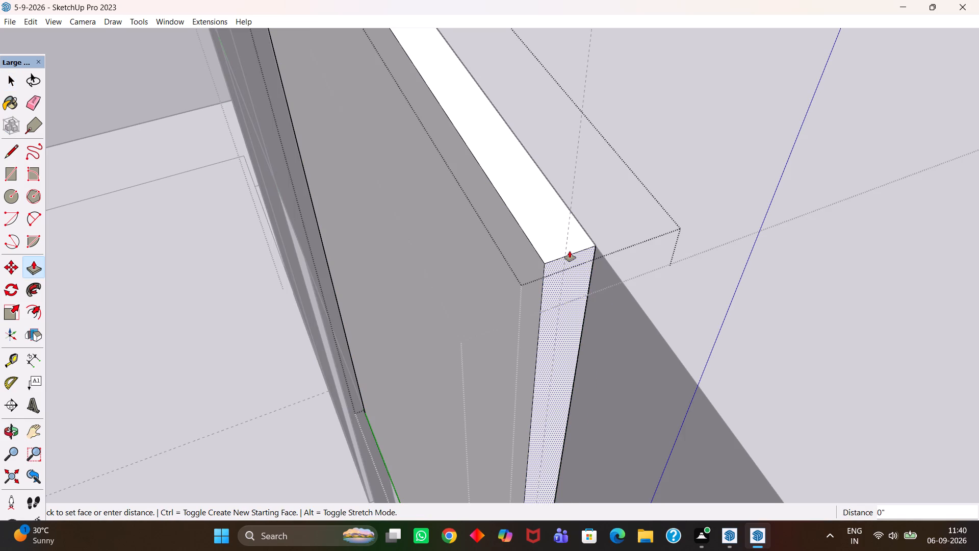
pyautogui.click(568, 247)
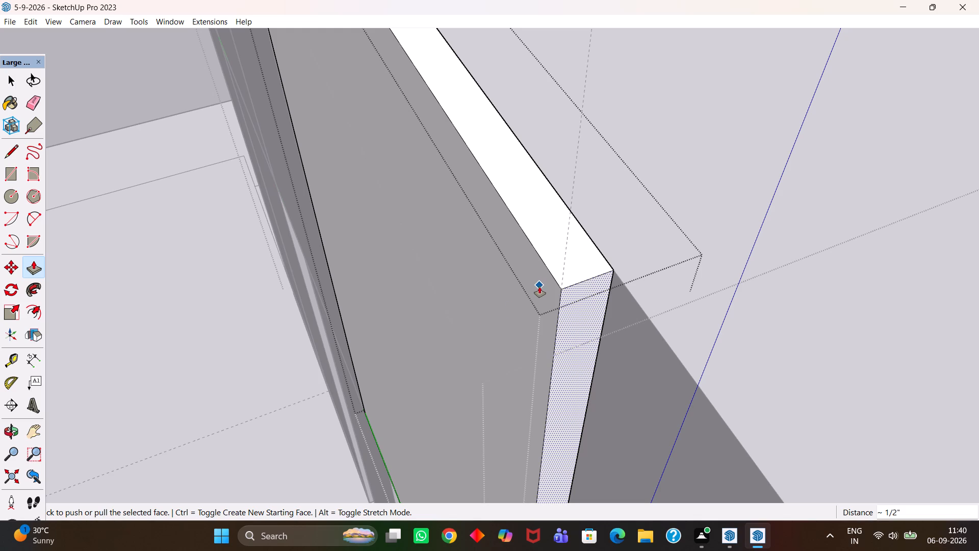
pyautogui.scroll(-16, 515, 318)
pyautogui.press('space')
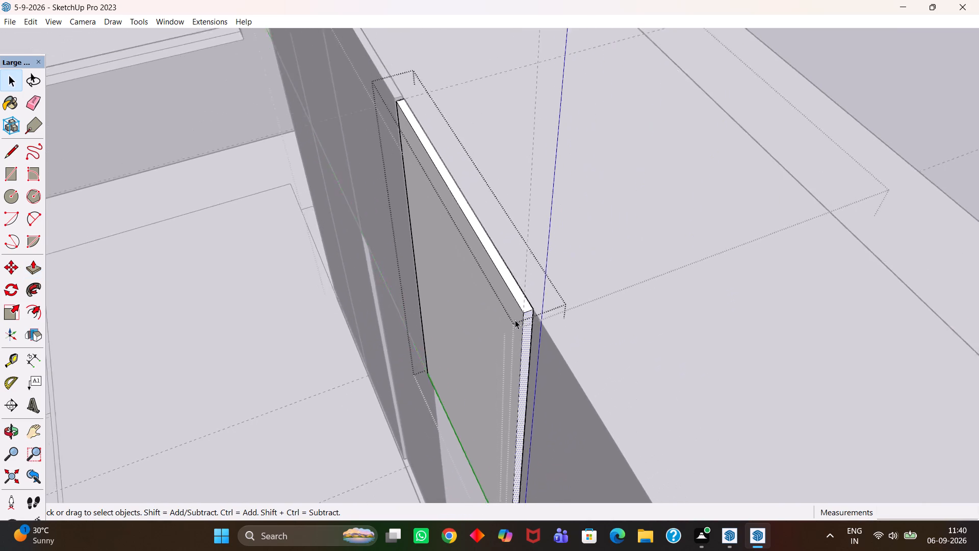
# Examine the widened fourth loft shutter against the wardrobe and overhead cabinet, and close its group.
pyautogui.scroll(-14, 515, 320)
pyautogui.scroll(2, 511, 324)
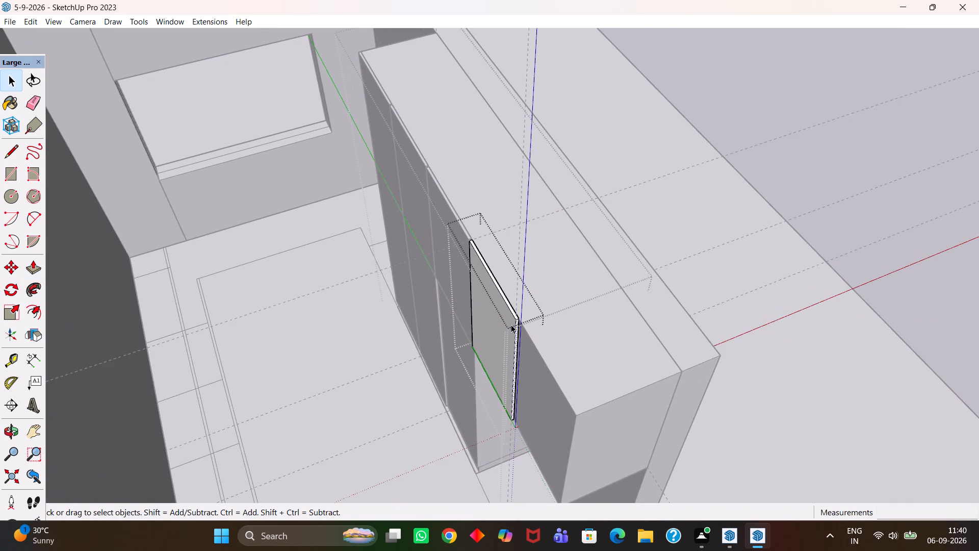
pyautogui.scroll(2, 511, 324)
pyautogui.scroll(-8, 511, 324)
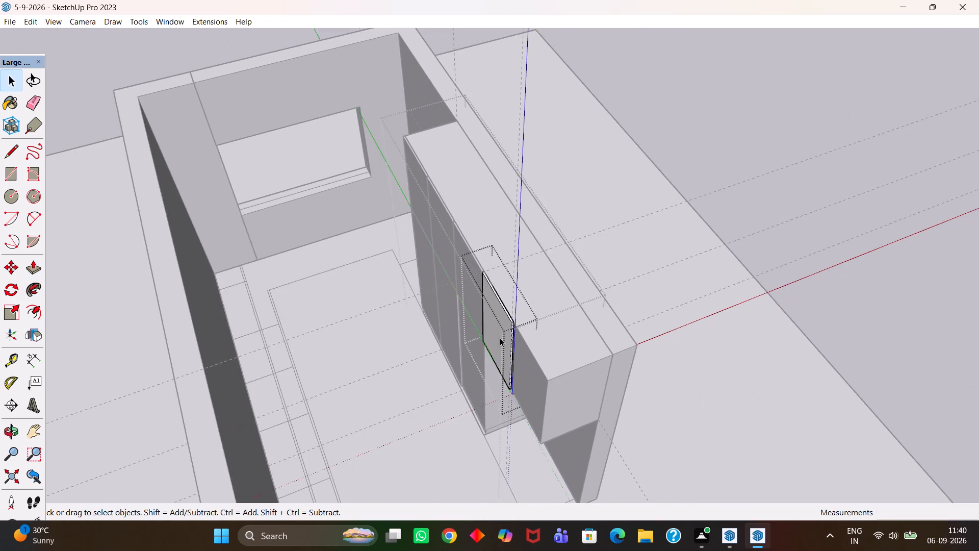
pyautogui.moveTo(494, 348); pyautogui.dragTo(525, 354, button='middle')
pyautogui.scroll(2, 525, 354)
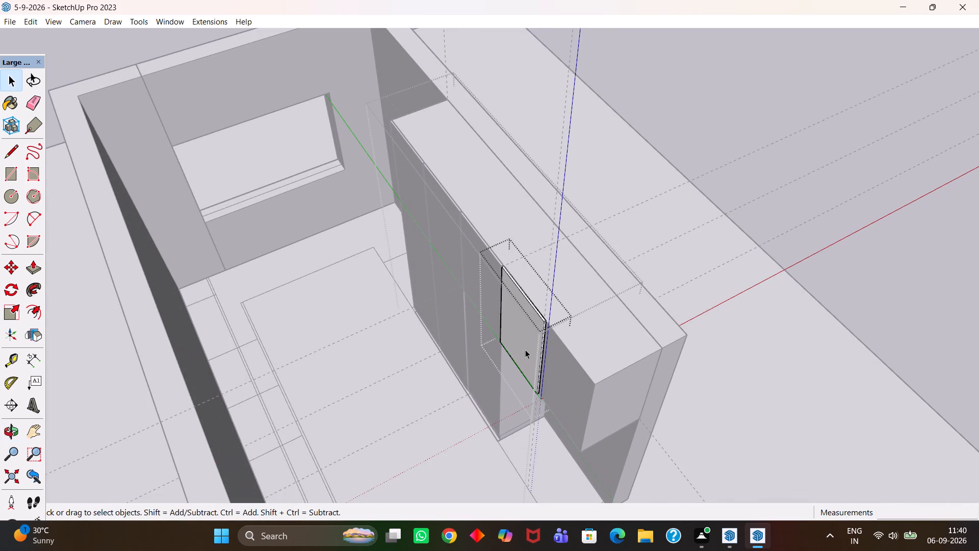
pyautogui.scroll(1, 525, 349)
pyautogui.scroll(-1, 525, 349)
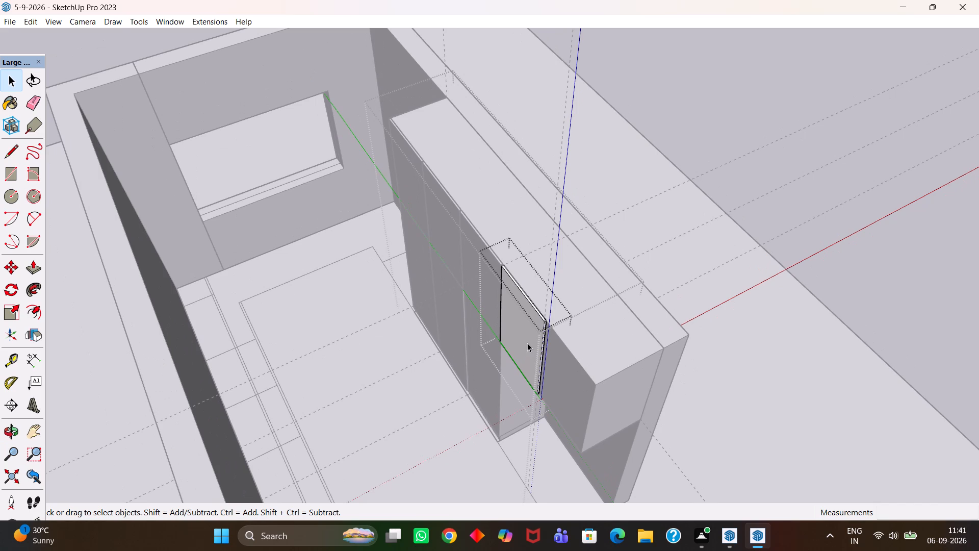
pyautogui.scroll(-7, 527, 344)
pyautogui.moveTo(504, 363); pyautogui.dragTo(516, 369, button='middle')
pyautogui.scroll(2, 504, 363)
pyautogui.press('space')
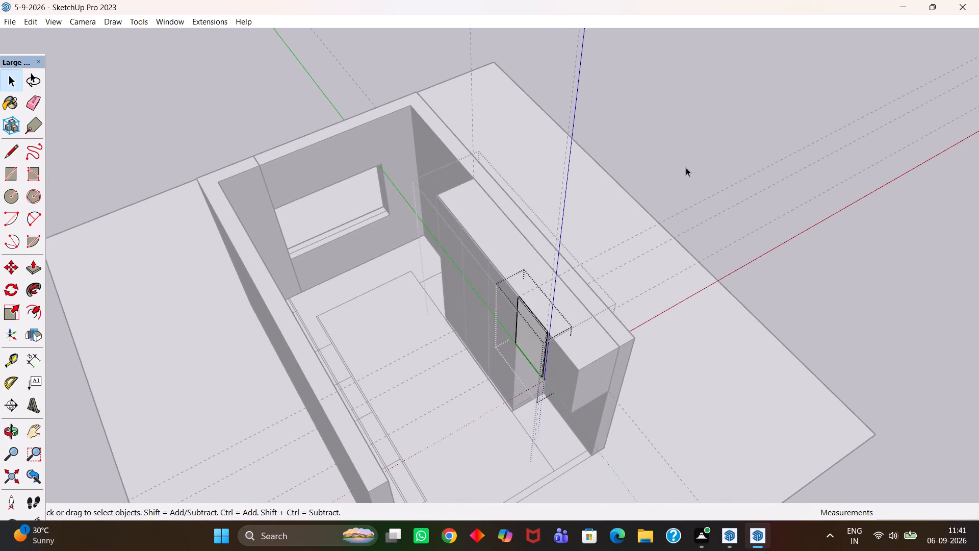
pyautogui.click(686, 167)
pyautogui.click(681, 166)
# Copy the fourth loft shutter 2' 1/2" sideways, from its free top corner to the overhead cabinet's end corner, and close the group.
pyautogui.scroll(4, 598, 305)
pyautogui.scroll(9, 530, 333)
pyautogui.press('h')
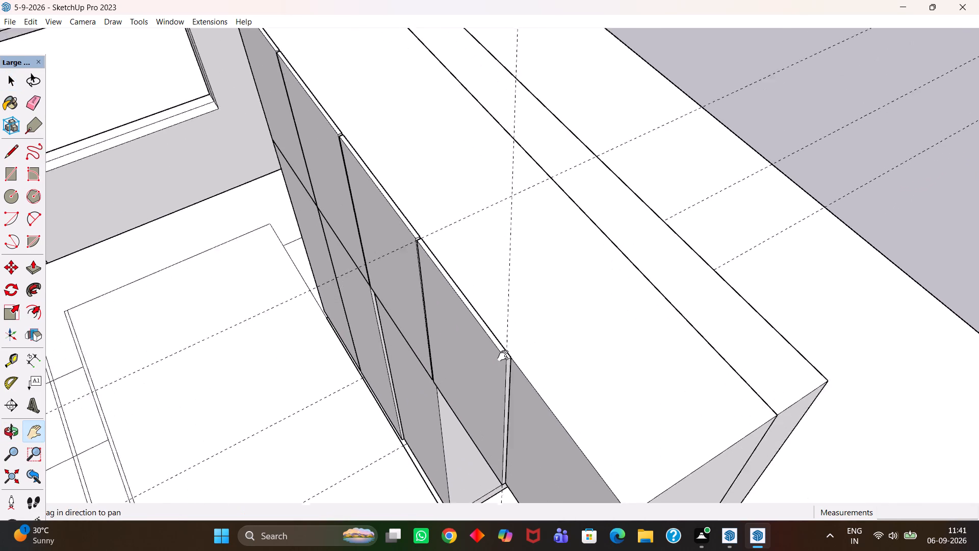
pyautogui.scroll(2, 503, 356)
pyautogui.moveTo(483, 359); pyautogui.dragTo(607, 363, button='middle')
pyautogui.scroll(2, 603, 367)
pyautogui.moveTo(455, 350); pyautogui.dragTo(621, 284, button='middle')
pyautogui.scroll(1, 621, 293)
pyautogui.scroll(-2, 499, 297)
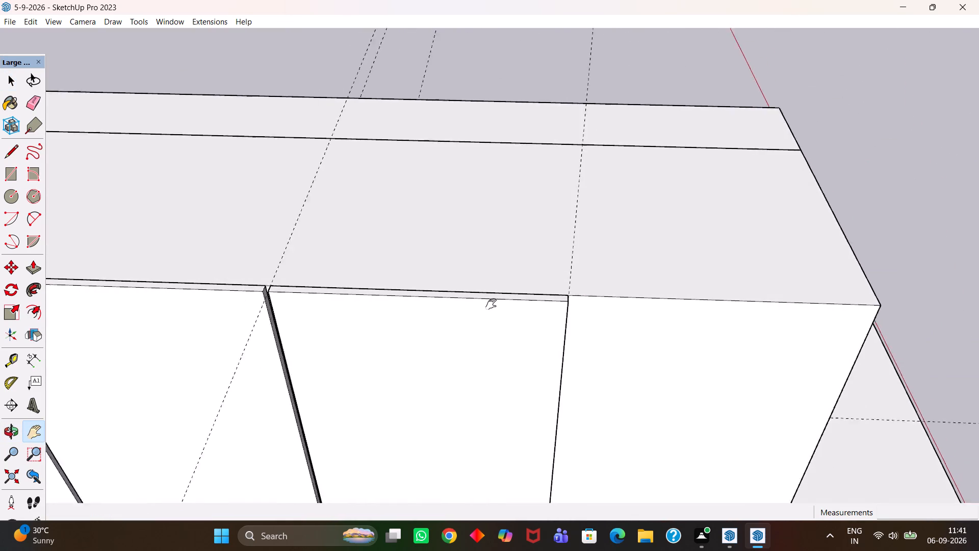
pyautogui.scroll(-4, 491, 304)
pyautogui.moveTo(399, 347); pyautogui.dragTo(490, 312)
pyautogui.scroll(7, 492, 312)
pyautogui.scroll(-5, 486, 315)
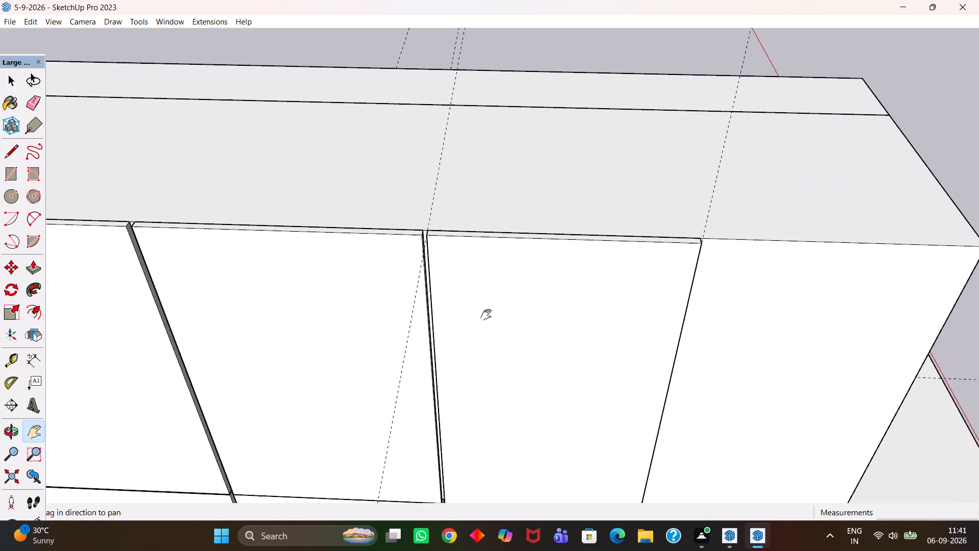
pyautogui.moveTo(566, 306); pyautogui.dragTo(371, 308)
pyautogui.scroll(-4, 385, 304)
pyautogui.scroll(1, 391, 300)
pyautogui.moveTo(391, 300); pyautogui.dragTo(388, 327, button='middle')
pyautogui.press('space')
pyautogui.scroll(1, 389, 326)
pyautogui.click(390, 320)
pyautogui.moveTo(392, 314); pyautogui.dragTo(392, 314, button='middle')
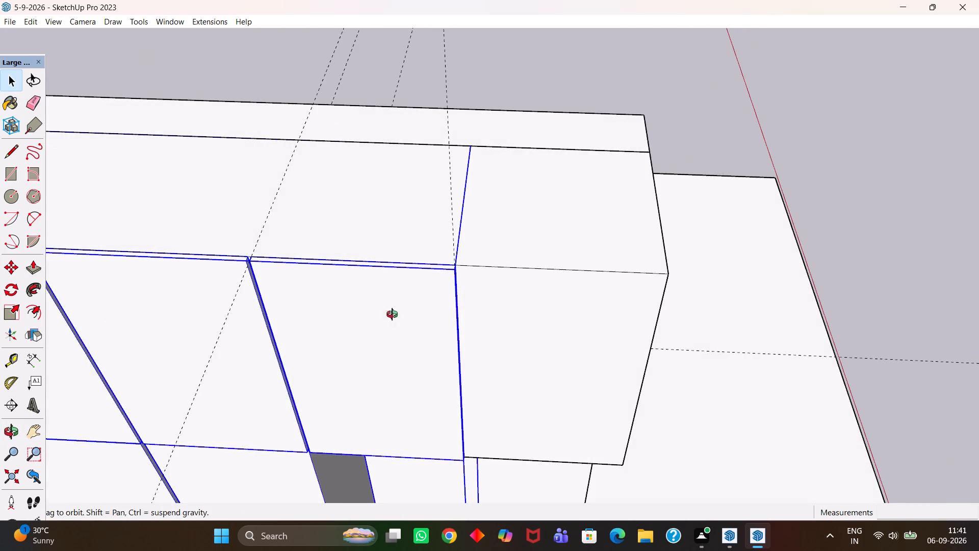
pyautogui.moveTo(392, 314); pyautogui.dragTo(394, 333, button='middle')
pyautogui.scroll(1, 391, 331)
pyautogui.doubleClick(390, 324)
pyautogui.click(385, 312)
pyautogui.moveTo(389, 307); pyautogui.dragTo(389, 318, button='middle')
pyautogui.scroll(3, 389, 318)
pyautogui.press('m')
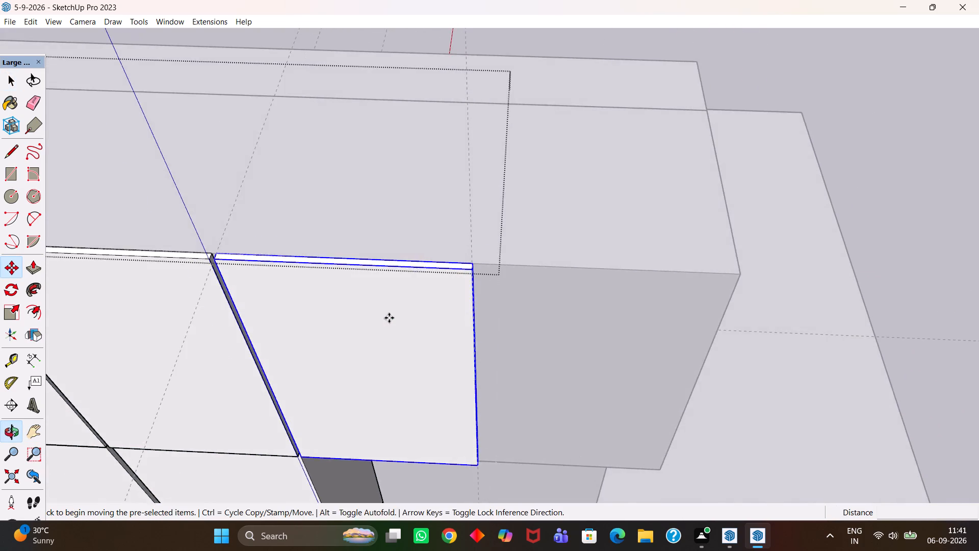
pyautogui.scroll(2, 390, 317)
pyautogui.scroll(-6, 390, 317)
pyautogui.scroll(3, 444, 265)
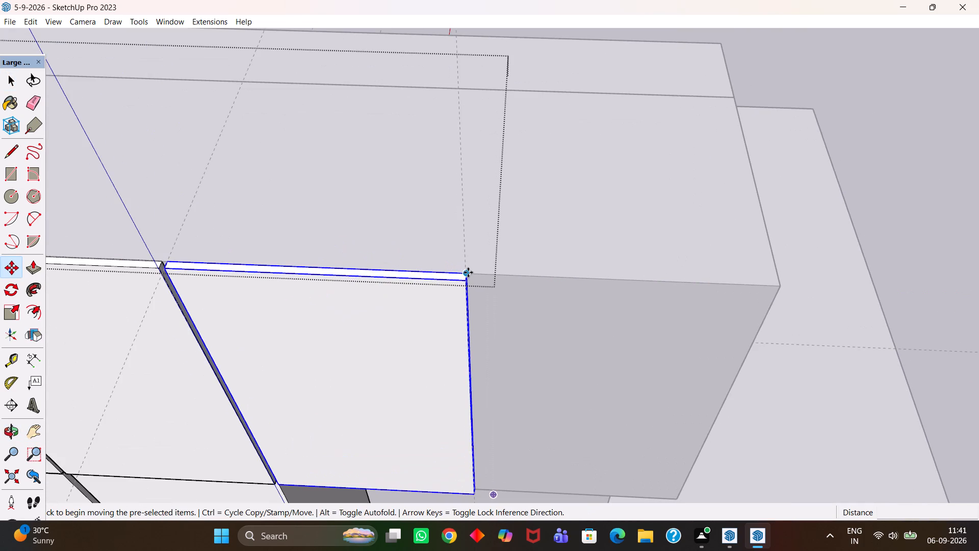
pyautogui.click(468, 272)
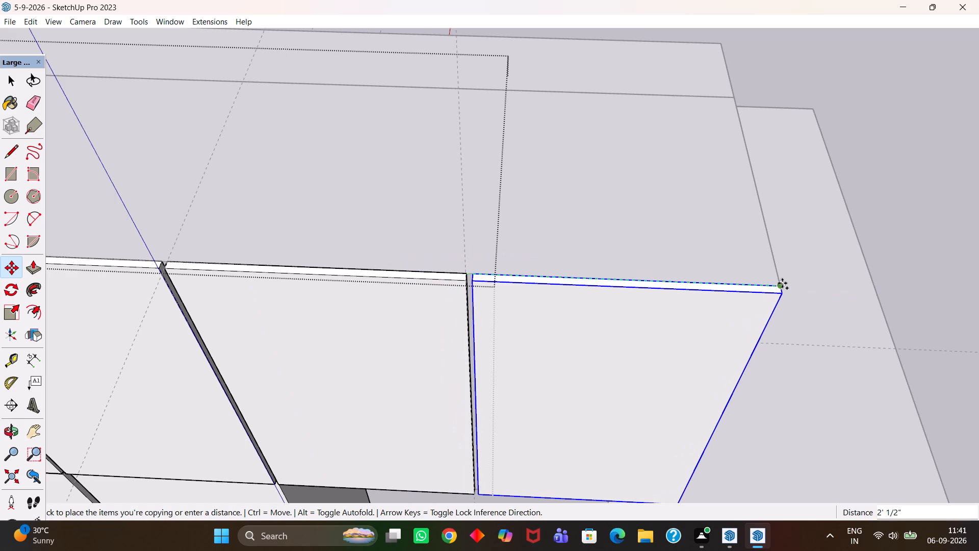
pyautogui.click(781, 284)
pyautogui.press('h')
pyautogui.scroll(-6, 641, 307)
pyautogui.scroll(-5, 577, 327)
pyautogui.scroll(1, 658, 397)
pyautogui.moveTo(658, 397); pyautogui.dragTo(548, 388, button='middle')
pyautogui.scroll(-4, 547, 388)
pyautogui.press('space')
pyautogui.doubleClick(714, 203)
# Examine the row of five loft shutters and the joints between them from several angles.
pyautogui.moveTo(659, 245); pyautogui.dragTo(611, 252, button='middle')
pyautogui.press('h')
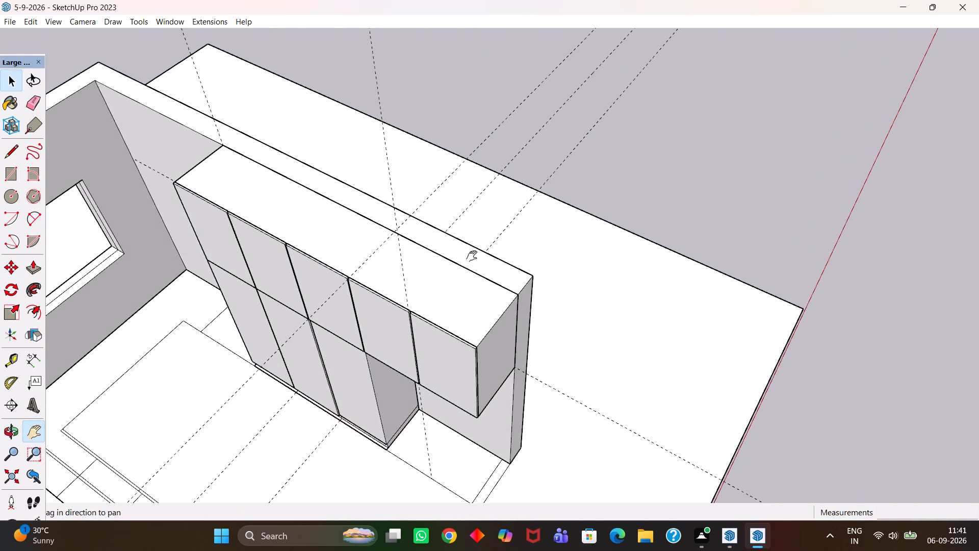
pyautogui.moveTo(437, 252); pyautogui.dragTo(566, 268)
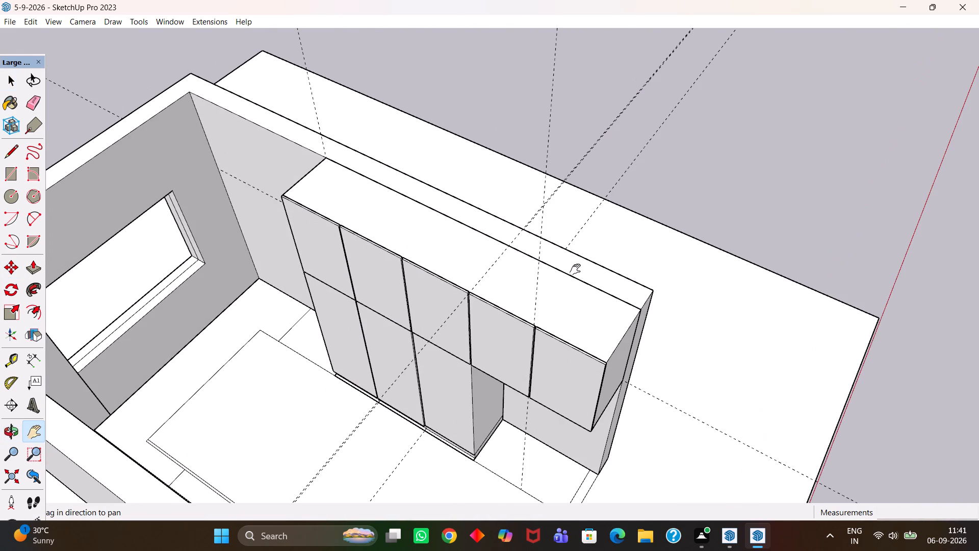
pyautogui.scroll(1, 575, 270)
pyautogui.scroll(-4, 574, 271)
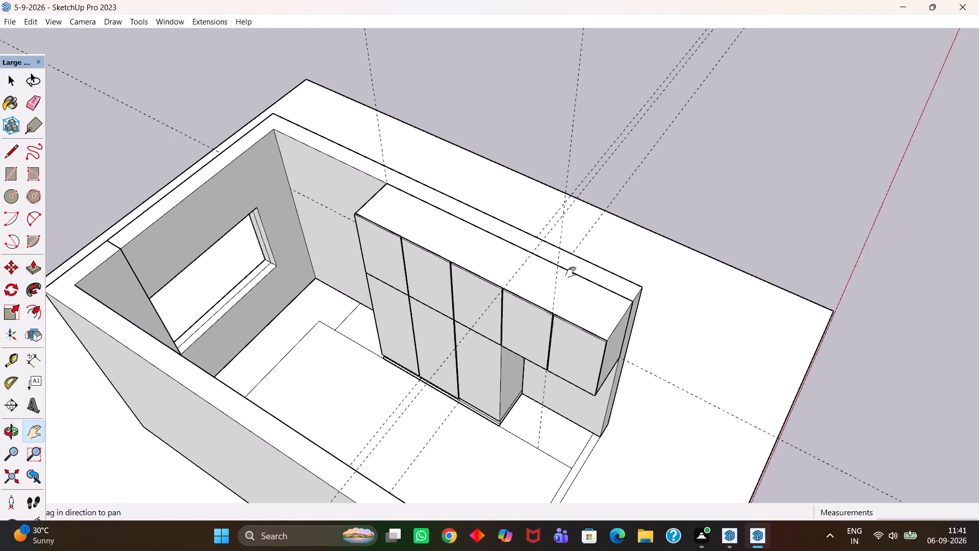
pyautogui.scroll(-5, 571, 272)
pyautogui.scroll(9, 540, 302)
pyautogui.moveTo(521, 343); pyautogui.dragTo(486, 314, button='middle')
pyautogui.scroll(4, 486, 341)
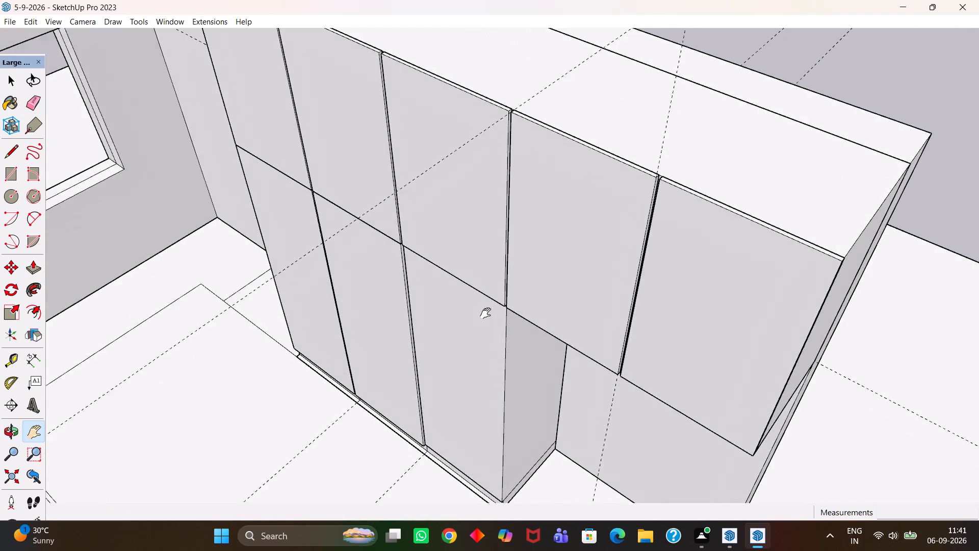
pyautogui.scroll(-5, 482, 313)
pyautogui.moveTo(452, 286); pyautogui.dragTo(552, 268, button='middle')
pyautogui.scroll(1, 552, 268)
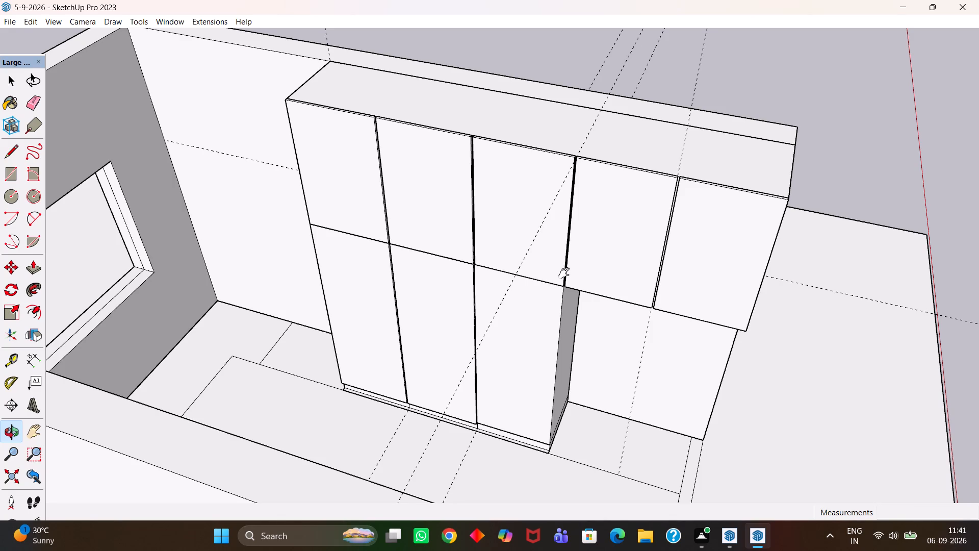
pyautogui.press('h')
pyautogui.scroll(-5, 563, 277)
pyautogui.scroll(3, 557, 232)
pyautogui.moveTo(558, 232); pyautogui.dragTo(490, 281, button='middle')
pyautogui.scroll(-4, 490, 281)
pyautogui.moveTo(552, 226); pyautogui.dragTo(515, 311)
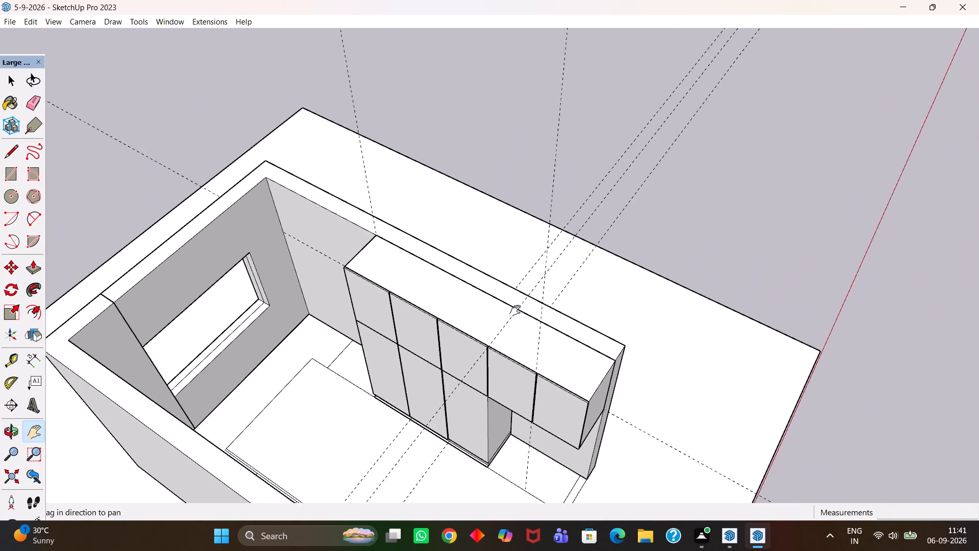
# Erase the parallel guides crossing the wardrobe and the 2' guide at the joint between the fourth and fifth loft shutters.
pyautogui.moveTo(515, 311); pyautogui.dragTo(514, 313)
pyautogui.moveTo(500, 321); pyautogui.dragTo(518, 314, button='middle')
pyautogui.scroll(2, 518, 311)
pyautogui.press('e')
pyautogui.moveTo(615, 205); pyautogui.dragTo(627, 216)
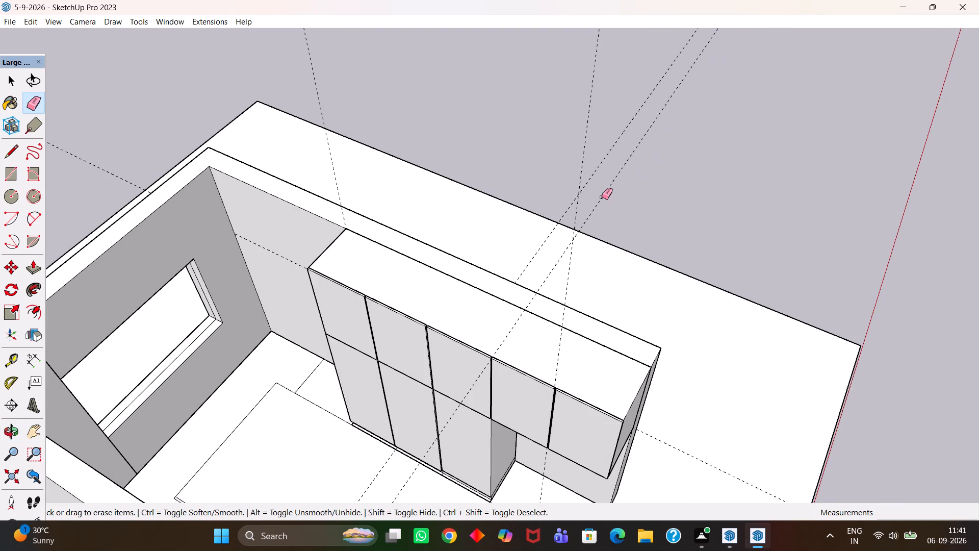
pyautogui.moveTo(595, 193); pyautogui.dragTo(573, 181)
pyautogui.moveTo(579, 186); pyautogui.dragTo(601, 203)
# Examine the wardrobe within the room, including the open space below the loft and the wall between wardrobe and window.
pyautogui.scroll(-5, 574, 207)
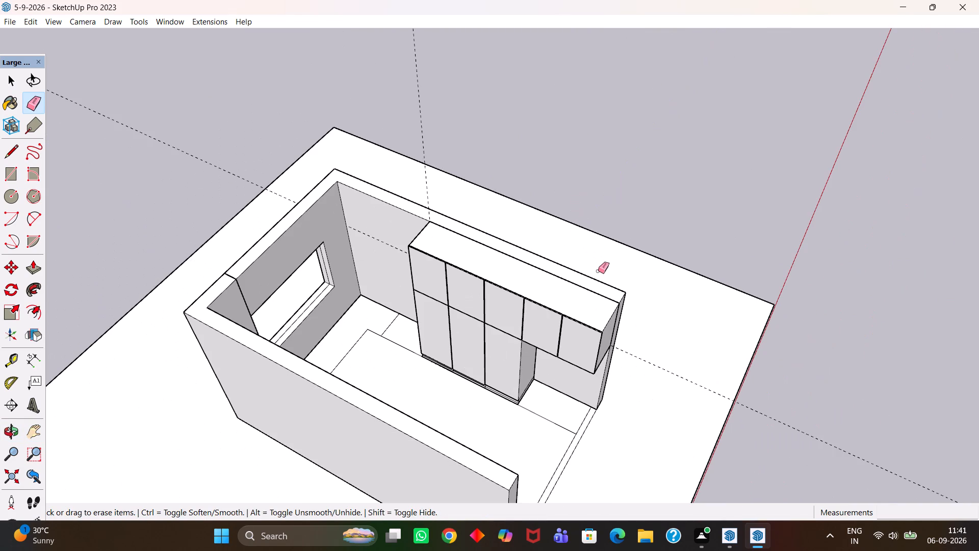
pyautogui.scroll(-8, 566, 274)
pyautogui.moveTo(601, 318); pyautogui.dragTo(499, 315, button='middle')
pyautogui.scroll(6, 601, 318)
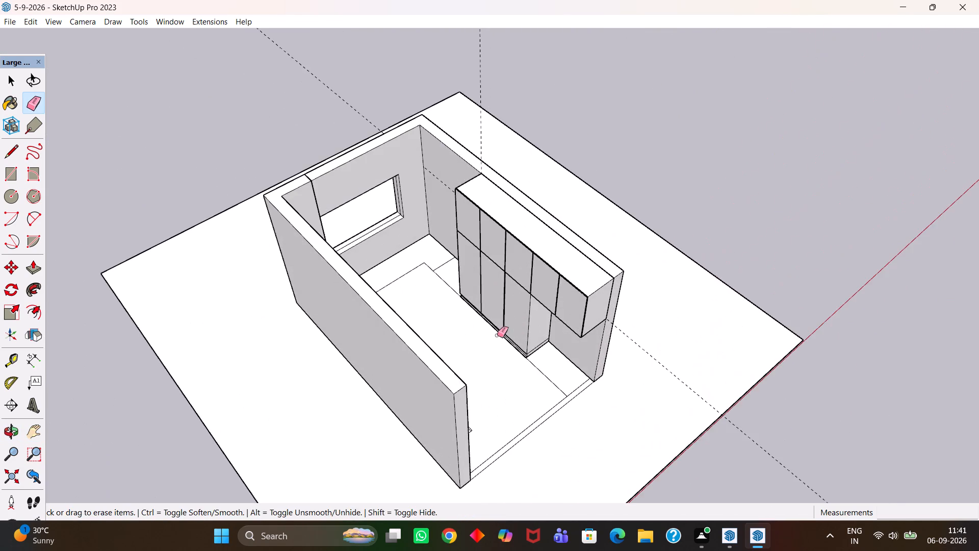
pyautogui.scroll(4, 497, 335)
pyautogui.scroll(-1, 528, 352)
pyautogui.moveTo(536, 357); pyautogui.dragTo(495, 350, button='middle')
pyautogui.scroll(8, 514, 363)
pyautogui.press('h')
pyautogui.press('h')
pyautogui.scroll(-5, 511, 365)
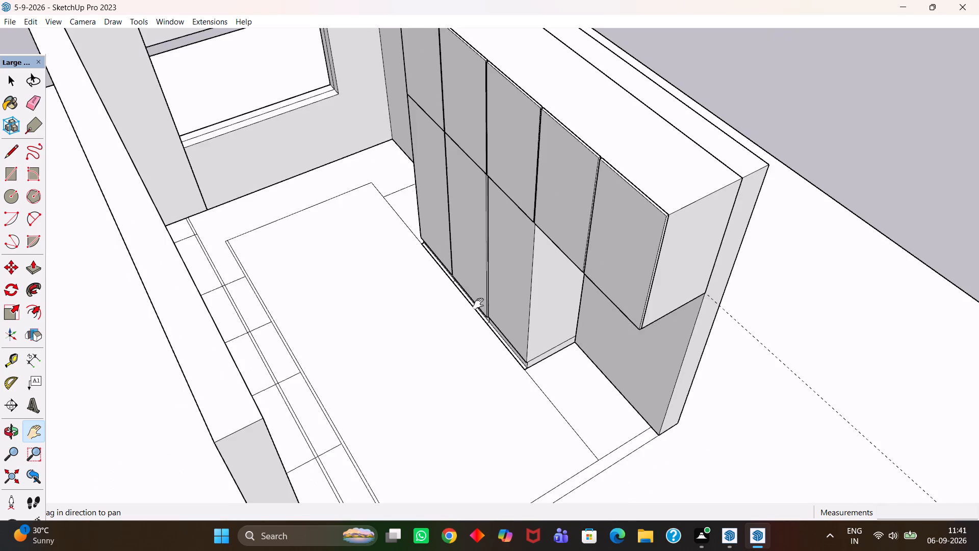
pyautogui.moveTo(464, 266); pyautogui.dragTo(521, 370)
pyautogui.moveTo(475, 279); pyautogui.dragTo(481, 429)
pyautogui.scroll(-4, 448, 384)
pyautogui.moveTo(437, 395); pyautogui.dragTo(562, 420, button='middle')
pyautogui.scroll(6, 513, 438)
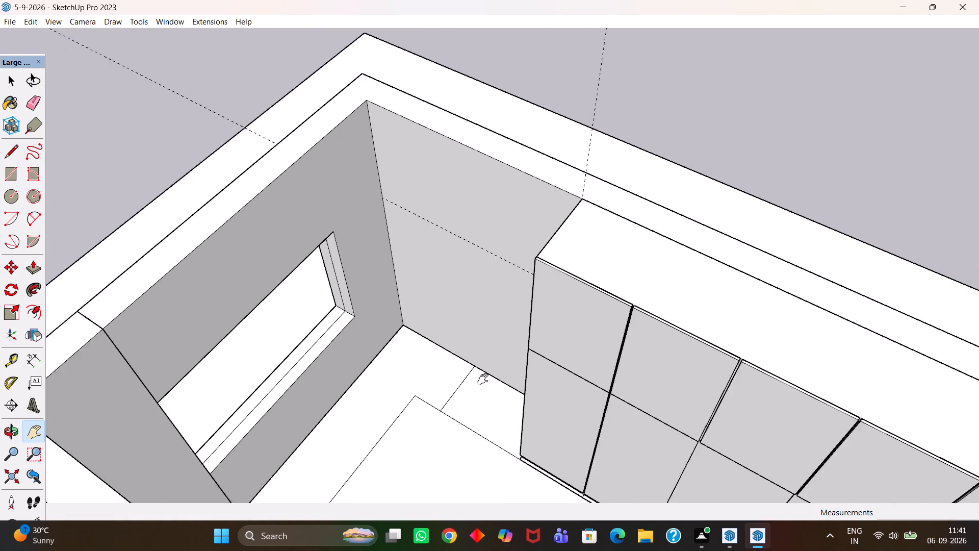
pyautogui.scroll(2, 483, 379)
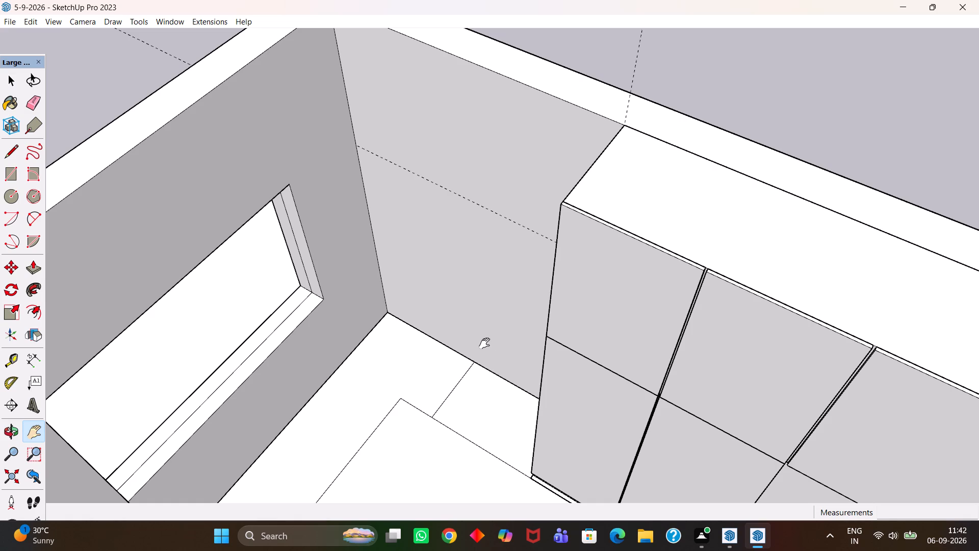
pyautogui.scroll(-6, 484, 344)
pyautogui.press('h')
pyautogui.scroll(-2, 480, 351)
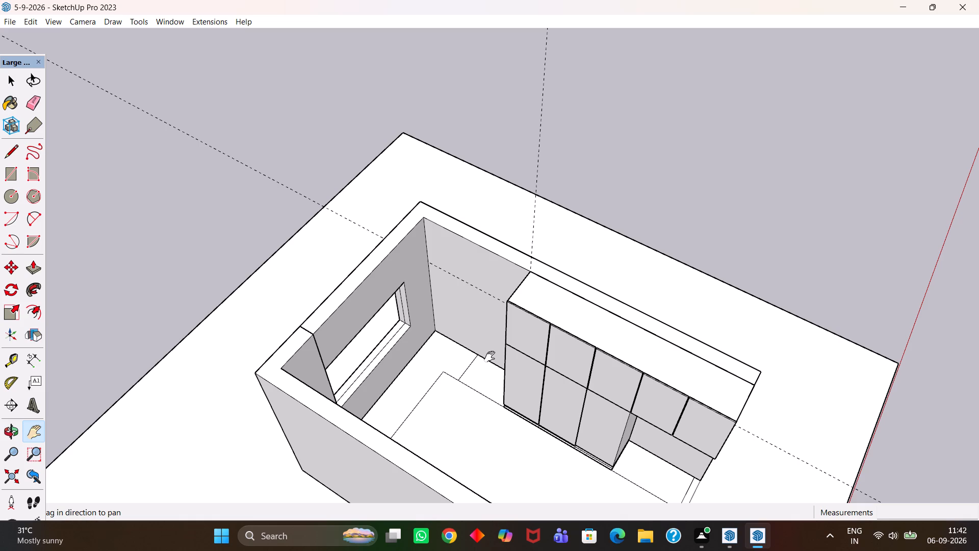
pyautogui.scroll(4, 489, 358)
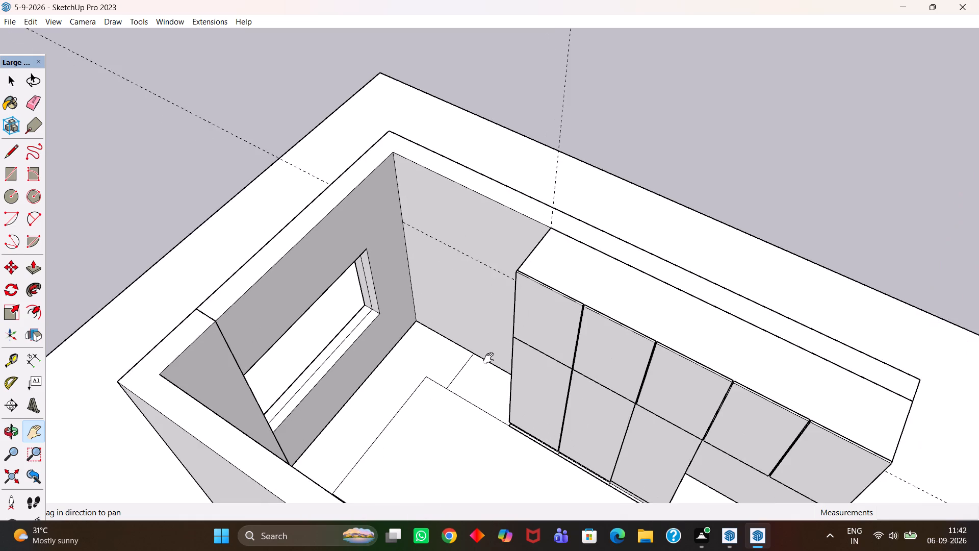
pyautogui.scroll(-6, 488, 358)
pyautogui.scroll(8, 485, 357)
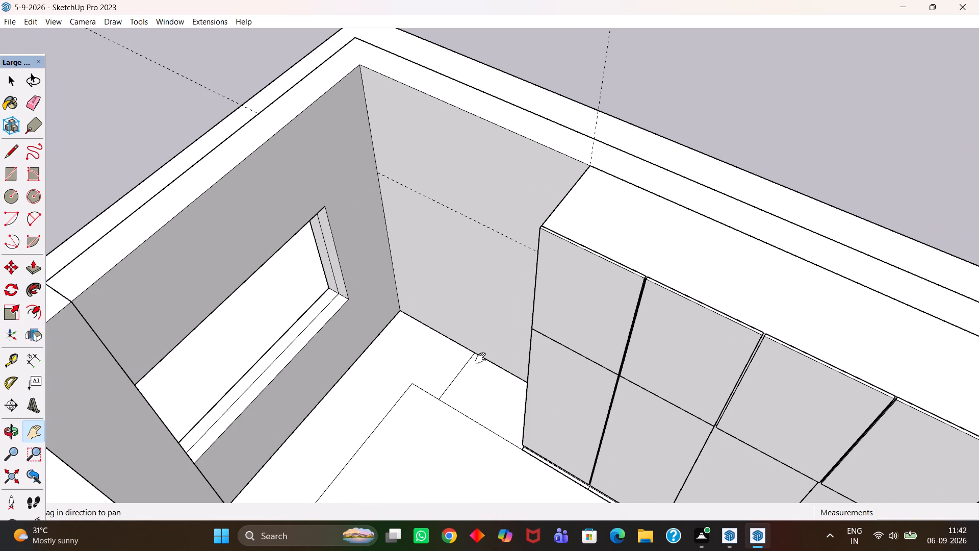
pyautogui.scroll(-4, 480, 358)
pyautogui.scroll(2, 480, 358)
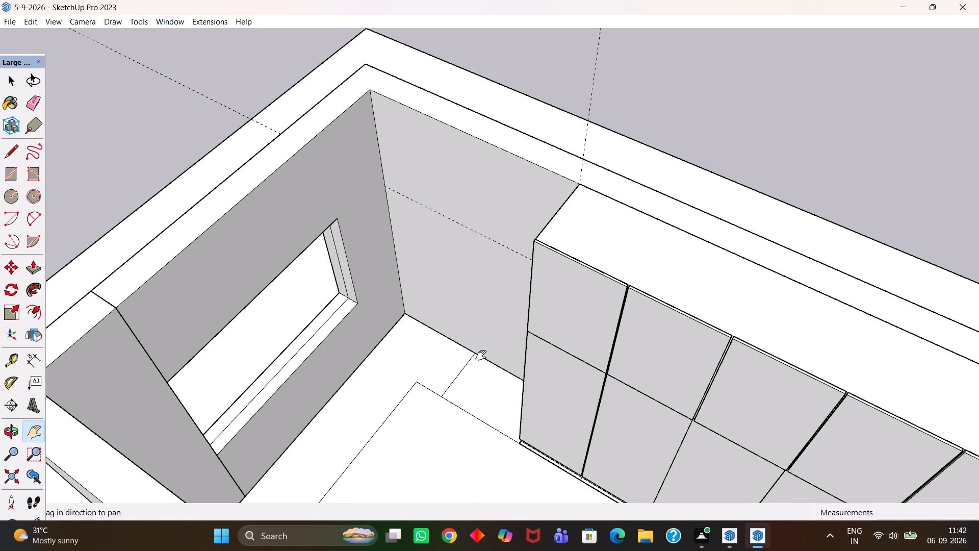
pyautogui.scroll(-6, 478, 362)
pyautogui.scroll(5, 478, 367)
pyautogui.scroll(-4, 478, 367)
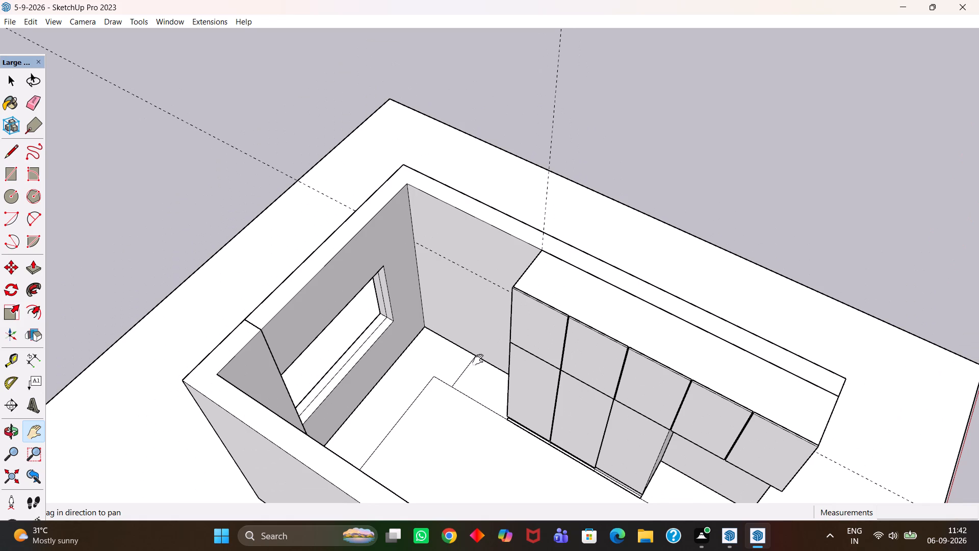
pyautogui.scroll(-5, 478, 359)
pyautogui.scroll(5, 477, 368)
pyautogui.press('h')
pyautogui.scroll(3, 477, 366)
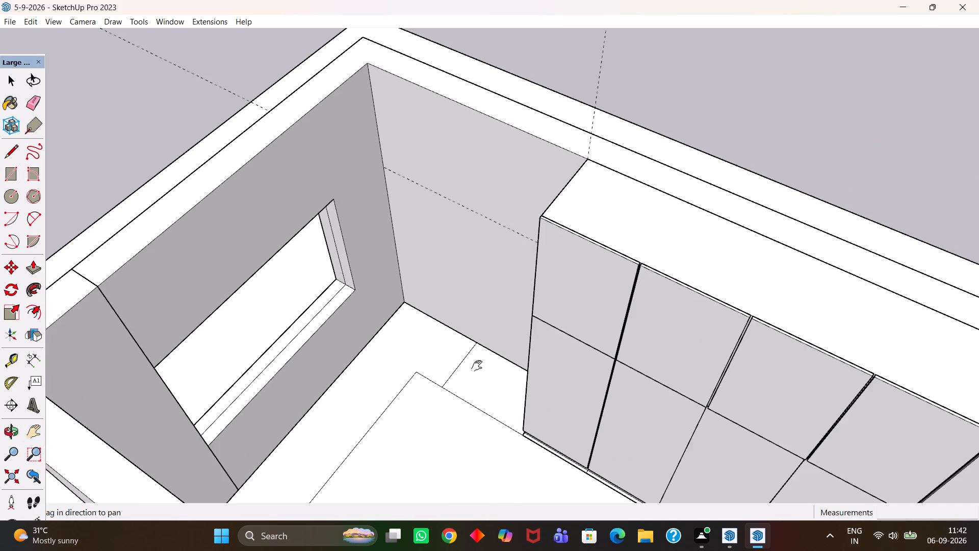
# Examine the window corner, the floor layout lines and the open end of the room opposite the window.
pyautogui.scroll(4, 477, 366)
pyautogui.moveTo(473, 372); pyautogui.dragTo(511, 378, button='middle')
pyautogui.scroll(1, 530, 387)
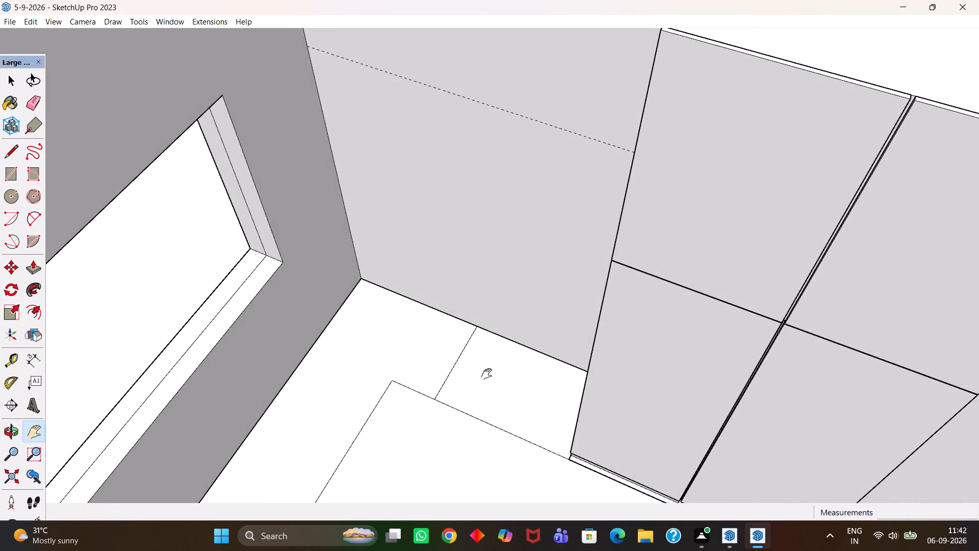
pyautogui.moveTo(424, 356); pyautogui.dragTo(492, 336)
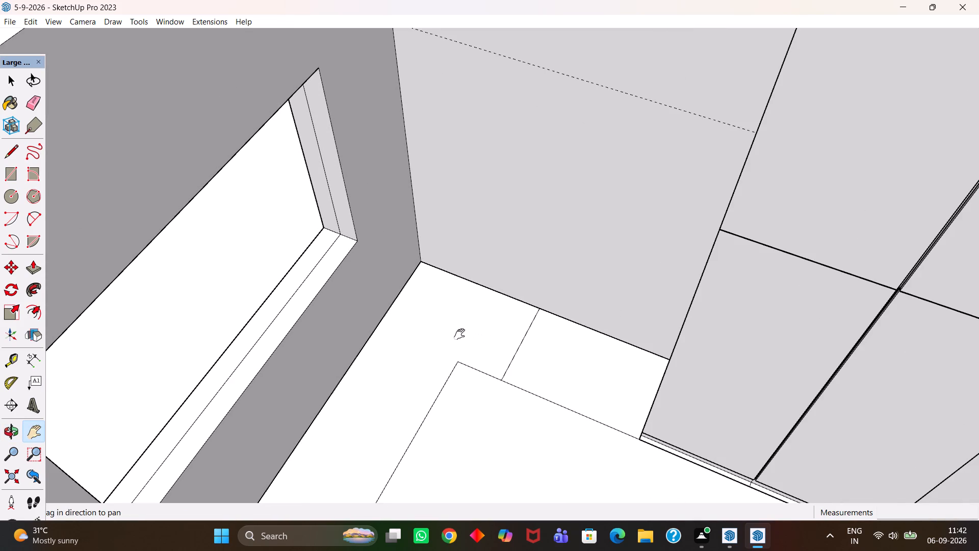
pyautogui.scroll(-2, 482, 336)
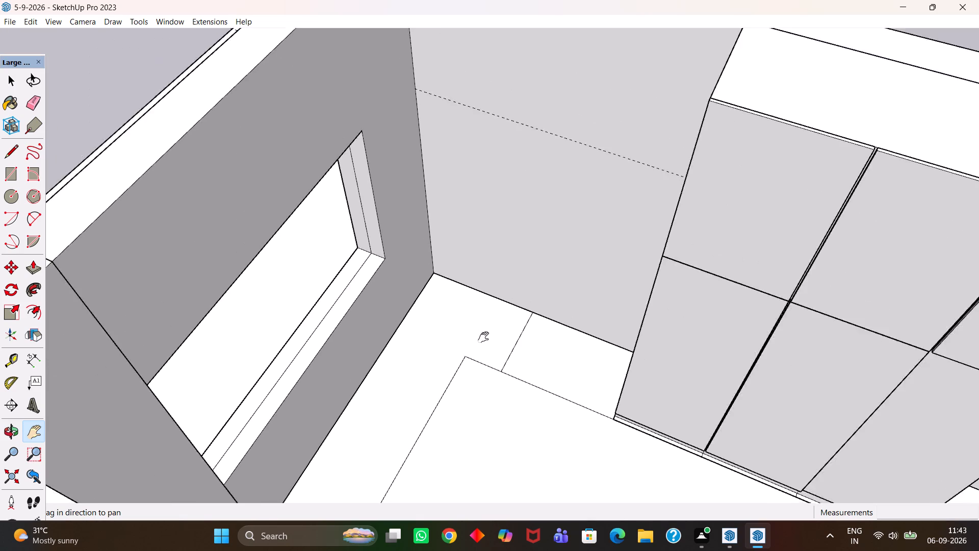
pyautogui.scroll(-2, 483, 337)
pyautogui.moveTo(527, 377); pyautogui.dragTo(351, 395, button='middle')
pyautogui.scroll(2, 352, 397)
pyautogui.moveTo(346, 369); pyautogui.dragTo(465, 361)
pyautogui.scroll(-3, 466, 370)
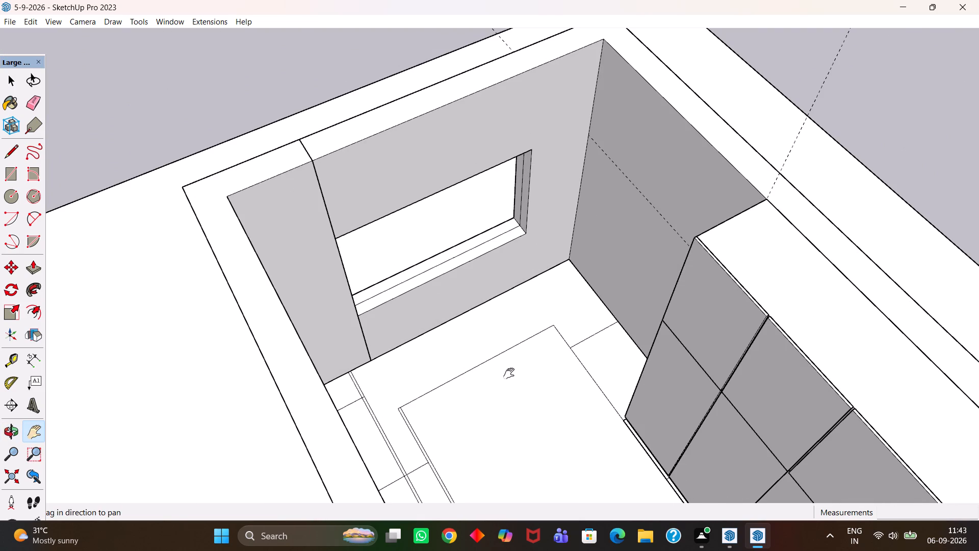
pyautogui.scroll(-4, 509, 373)
pyautogui.moveTo(589, 410); pyautogui.dragTo(416, 401, button='middle')
pyautogui.scroll(4, 420, 401)
pyautogui.moveTo(391, 402); pyautogui.dragTo(406, 308)
pyautogui.scroll(-3, 401, 303)
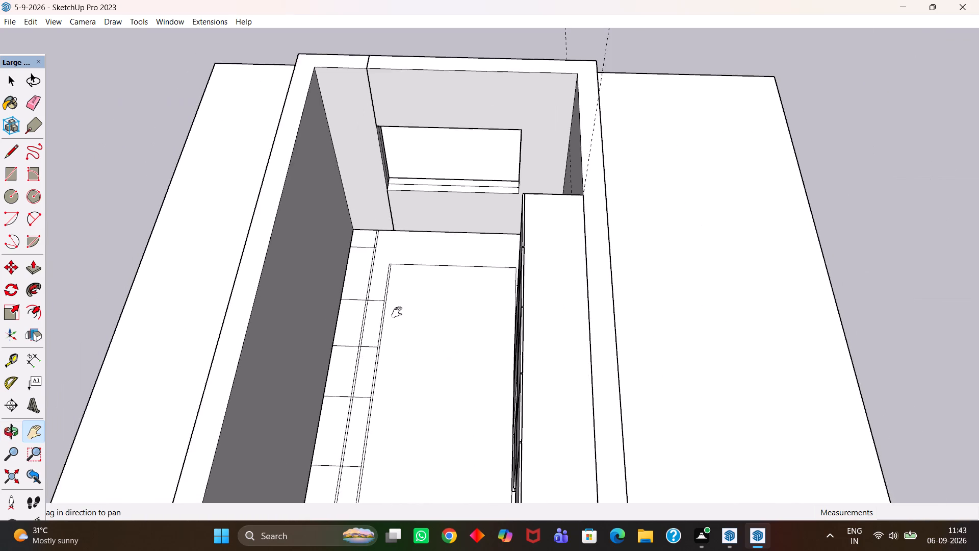
pyautogui.scroll(-6, 397, 312)
pyautogui.moveTo(419, 343); pyautogui.dragTo(390, 362, button='middle')
pyautogui.moveTo(390, 362); pyautogui.dragTo(392, 374, button='middle')
pyautogui.scroll(4, 390, 372)
pyautogui.moveTo(405, 412); pyautogui.dragTo(467, 317)
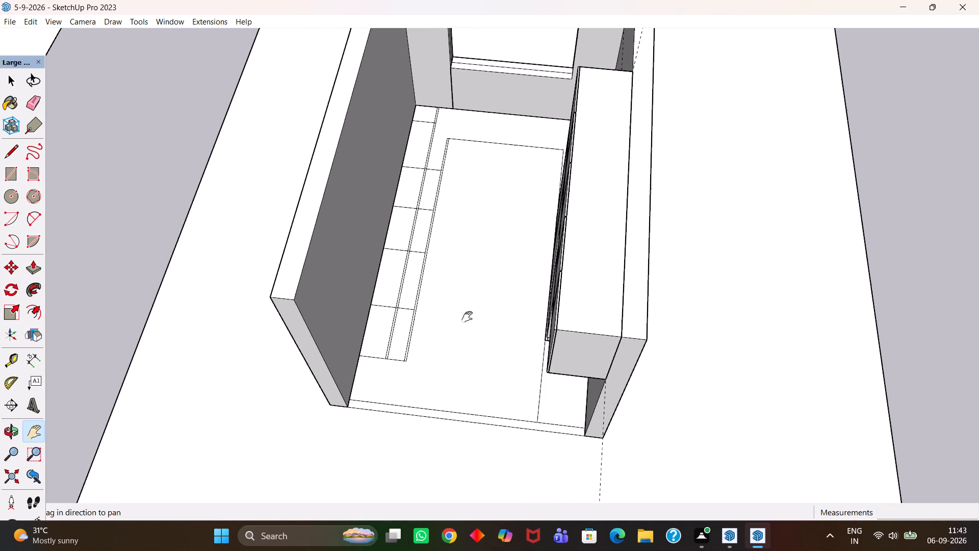
pyautogui.scroll(-4, 467, 317)
pyautogui.moveTo(439, 327); pyautogui.dragTo(551, 321, button='middle')
pyautogui.scroll(5, 542, 321)
pyautogui.moveTo(473, 313); pyautogui.dragTo(579, 328, button='middle')
pyautogui.scroll(3, 537, 322)
pyautogui.moveTo(574, 294); pyautogui.dragTo(496, 383)
pyautogui.scroll(-5, 488, 373)
pyautogui.moveTo(450, 357); pyautogui.dragTo(533, 362, button='middle')
pyautogui.scroll(5, 450, 357)
pyautogui.moveTo(501, 324); pyautogui.dragTo(492, 384)
pyautogui.moveTo(482, 389); pyautogui.dragTo(484, 359, button='middle')
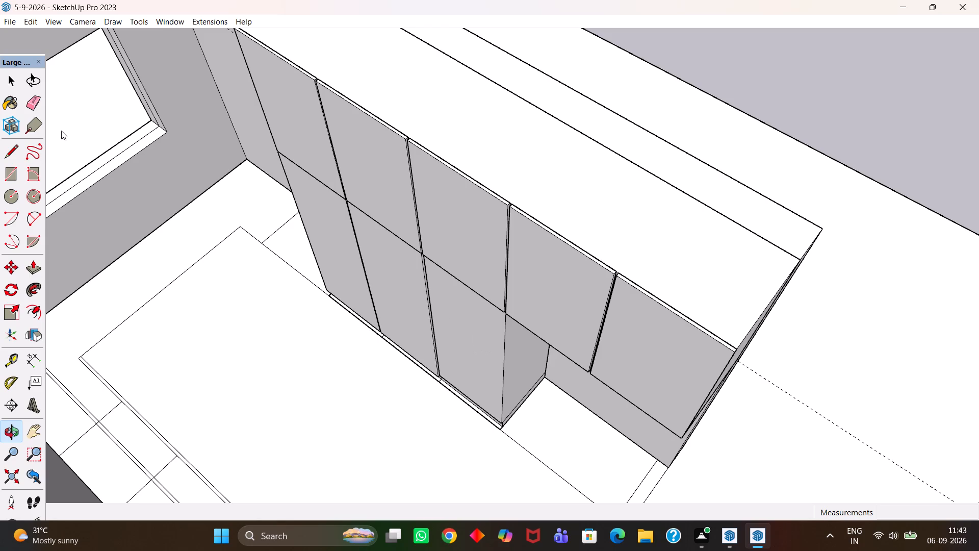
# Examine the wardrobe shutters, the overhead cabinet and the wall between wardrobe and window from several angles.
pyautogui.scroll(-5, 253, 267)
pyautogui.moveTo(303, 305); pyautogui.dragTo(418, 308, button='middle')
pyautogui.scroll(7, 388, 317)
pyautogui.moveTo(390, 316); pyautogui.dragTo(466, 315, button='middle')
pyautogui.scroll(1, 465, 315)
pyautogui.scroll(-6, 468, 313)
pyautogui.moveTo(328, 314); pyautogui.dragTo(374, 323)
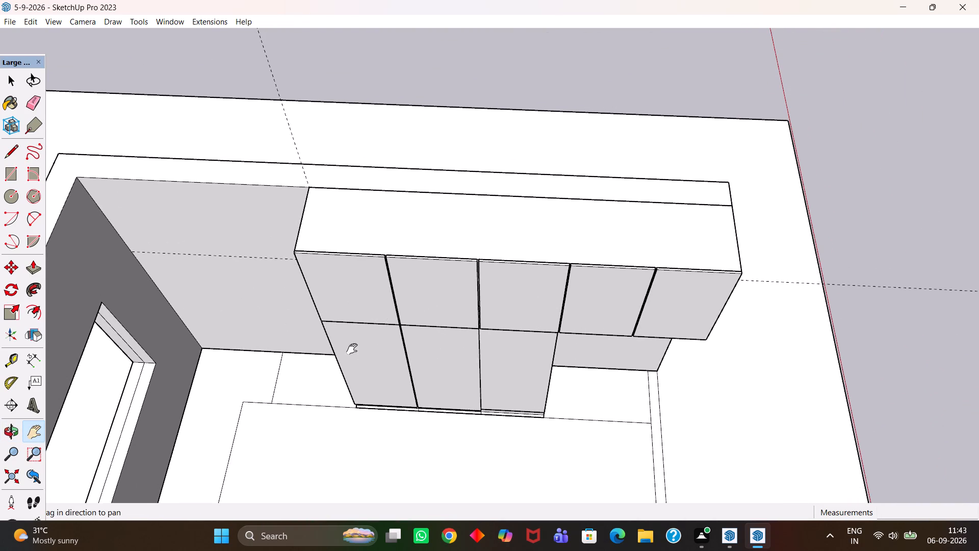
pyautogui.middleClick(352, 350)
pyautogui.scroll(5, 352, 350)
pyautogui.scroll(-4, 349, 349)
pyautogui.moveTo(327, 316); pyautogui.dragTo(348, 325, button='middle')
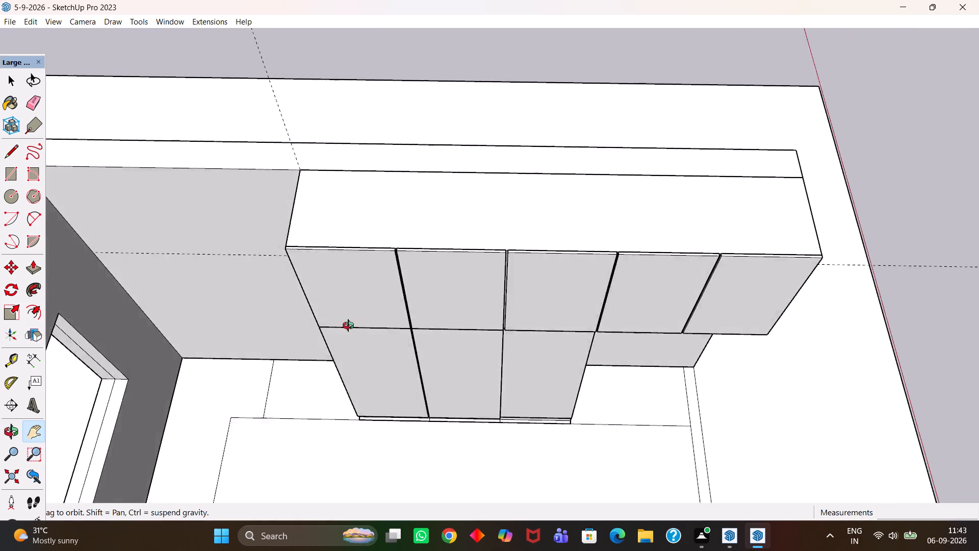
pyautogui.moveTo(348, 325); pyautogui.dragTo(440, 305, button='middle')
pyautogui.scroll(1, 442, 311)
pyautogui.scroll(-4, 446, 316)
pyautogui.moveTo(447, 348); pyautogui.dragTo(411, 346, button='middle')
pyautogui.scroll(3, 411, 346)
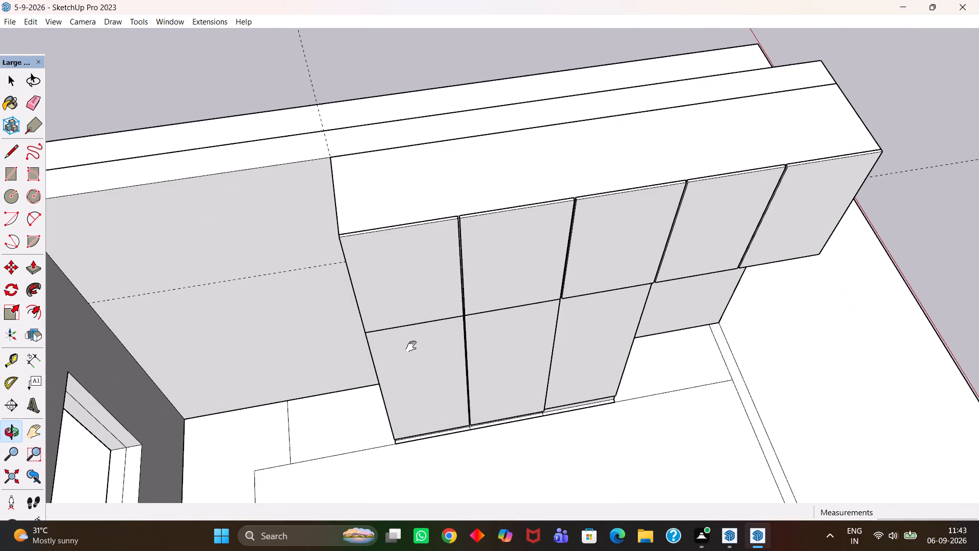
pyautogui.scroll(-7, 408, 346)
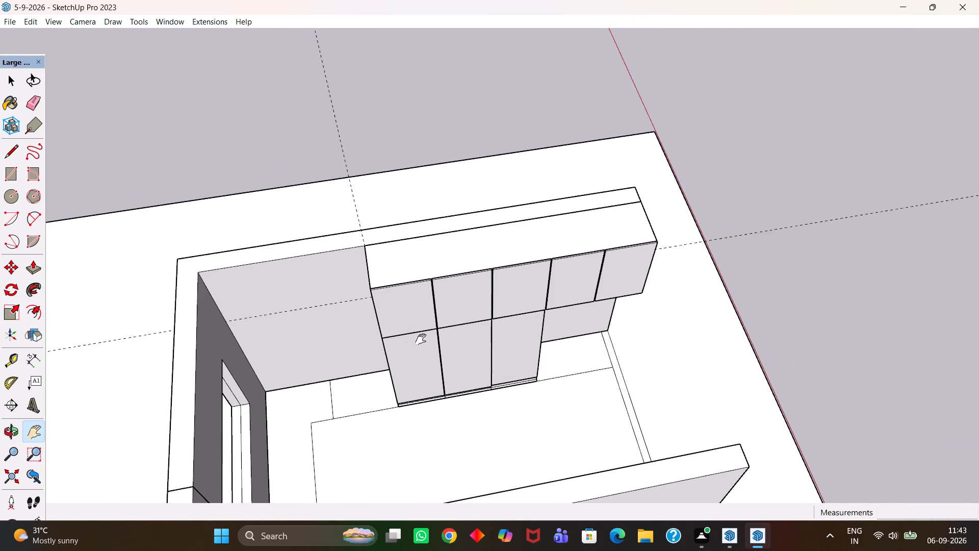
pyautogui.moveTo(468, 312); pyautogui.dragTo(421, 379, button='middle')
pyautogui.scroll(4, 421, 379)
pyautogui.moveTo(302, 329); pyautogui.dragTo(417, 331)
pyautogui.scroll(5, 438, 336)
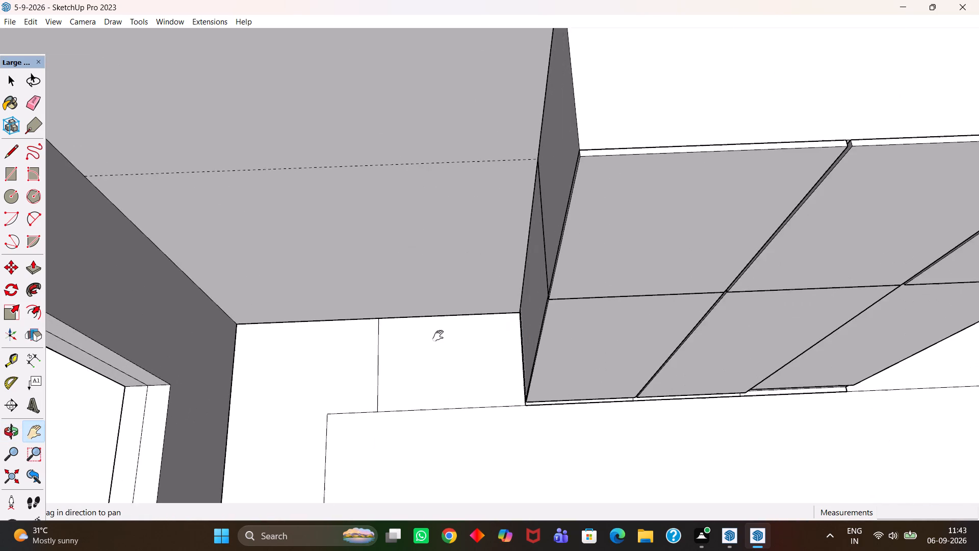
pyautogui.scroll(-5, 438, 336)
pyautogui.moveTo(551, 338); pyautogui.dragTo(440, 347)
pyautogui.moveTo(580, 347); pyautogui.dragTo(439, 374)
pyautogui.moveTo(514, 375); pyautogui.dragTo(410, 379, button='middle')
pyautogui.scroll(1, 435, 387)
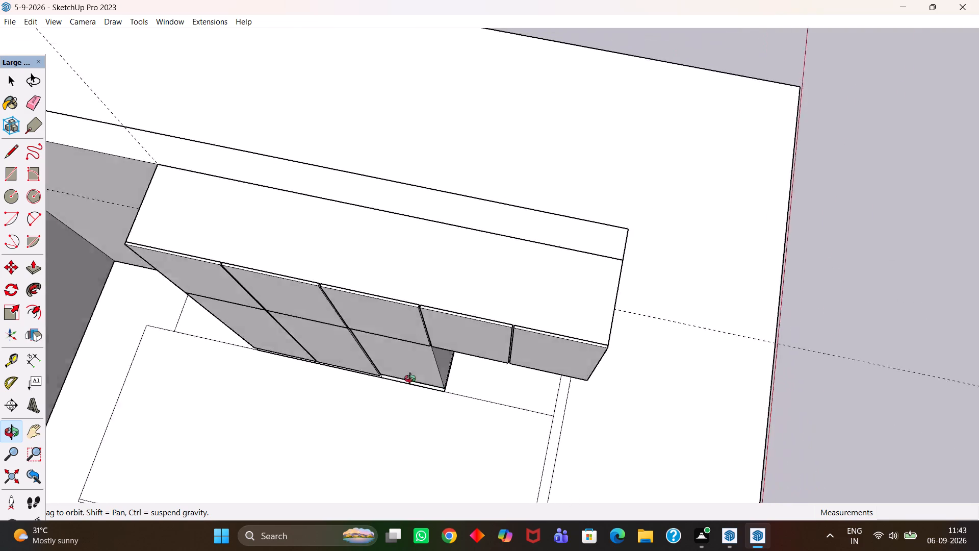
pyautogui.moveTo(410, 379); pyautogui.dragTo(340, 280, button='middle')
pyautogui.scroll(2, 338, 276)
pyautogui.scroll(-5, 340, 283)
pyautogui.moveTo(294, 298); pyautogui.dragTo(348, 292, button='middle')
pyautogui.scroll(4, 348, 292)
pyautogui.moveTo(317, 294); pyautogui.dragTo(489, 404)
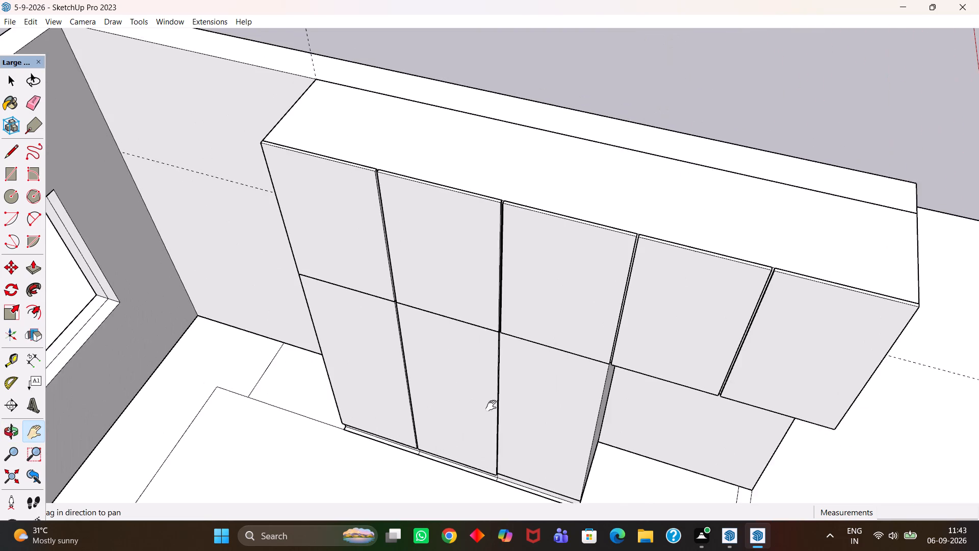
pyautogui.scroll(-4, 387, 375)
pyautogui.moveTo(319, 362); pyautogui.dragTo(441, 393, button='middle')
pyautogui.scroll(6, 457, 397)
pyautogui.scroll(-5, 441, 393)
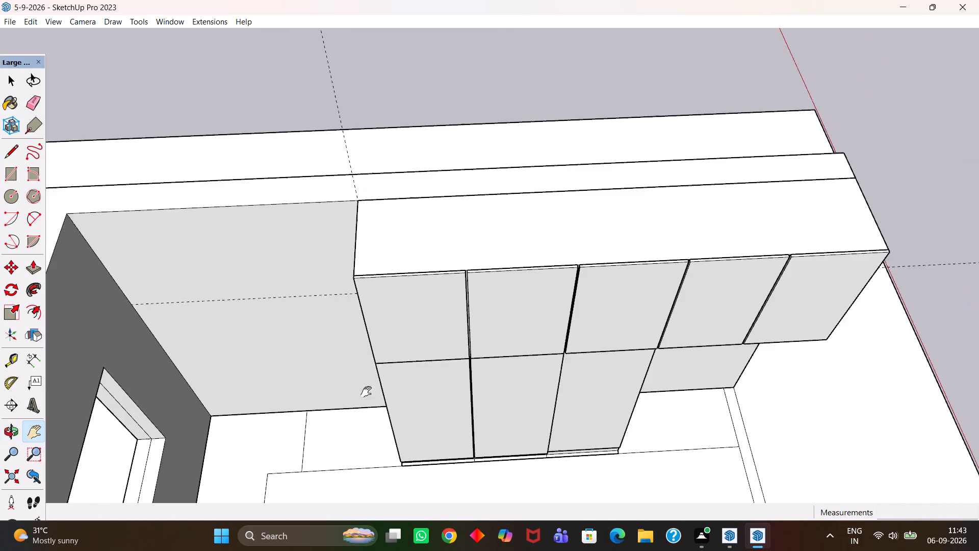
pyautogui.moveTo(332, 391); pyautogui.dragTo(496, 337)
pyautogui.scroll(6, 498, 348)
pyautogui.scroll(-7, 498, 348)
pyautogui.moveTo(525, 368); pyautogui.dragTo(280, 405, button='middle')
pyautogui.scroll(1, 273, 406)
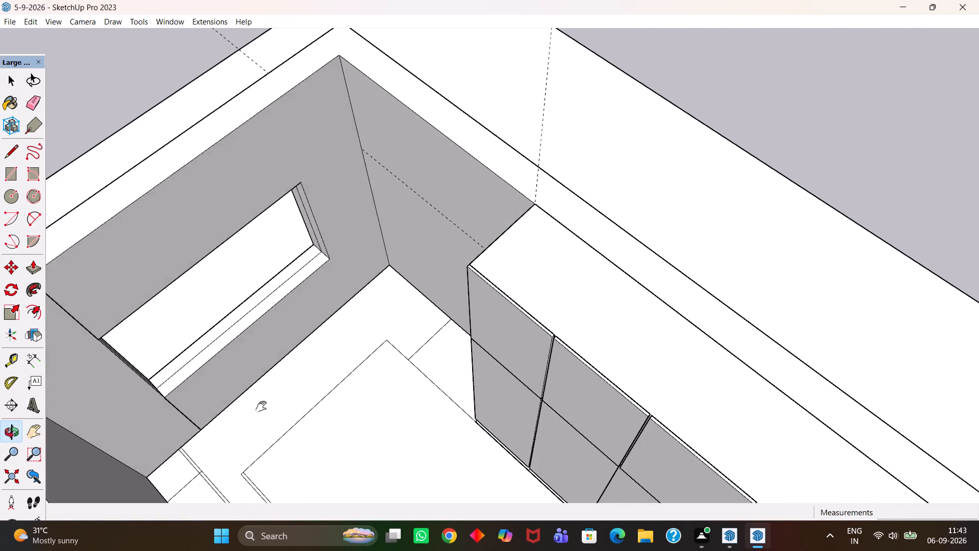
# Erase the lengthwise double line through the floor rectangles along the long wall opposite the wardrobe, plus the cross line nearest the window.
pyautogui.scroll(-5, 337, 389)
pyautogui.scroll(1, 442, 375)
pyautogui.moveTo(442, 375); pyautogui.dragTo(236, 394, button='middle')
pyautogui.moveTo(357, 375); pyautogui.dragTo(459, 281)
pyautogui.scroll(-4, 451, 290)
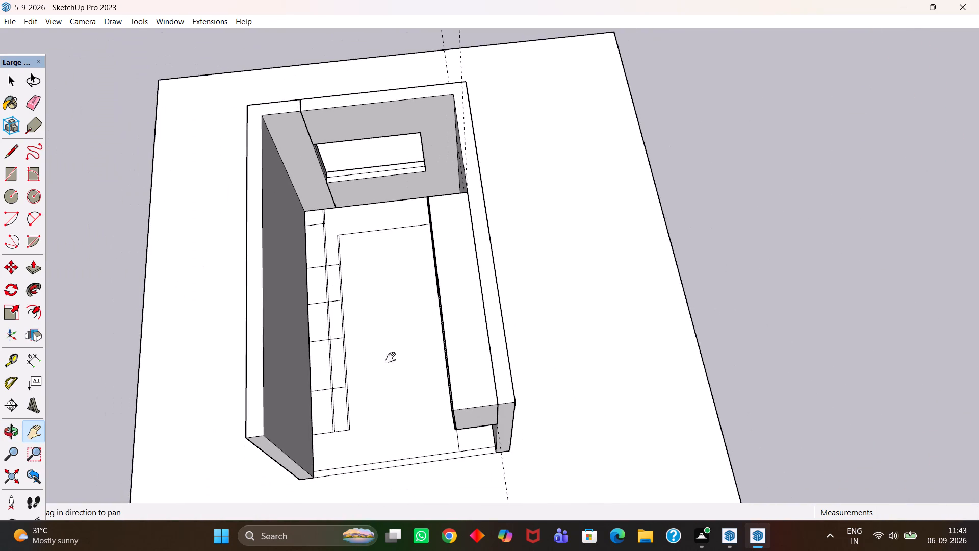
pyautogui.scroll(2, 385, 360)
pyautogui.moveTo(380, 364); pyautogui.dragTo(320, 359, button='middle')
pyautogui.moveTo(319, 312); pyautogui.dragTo(418, 341)
pyautogui.moveTo(401, 358); pyautogui.dragTo(377, 358, button='middle')
pyautogui.middleClick(377, 359)
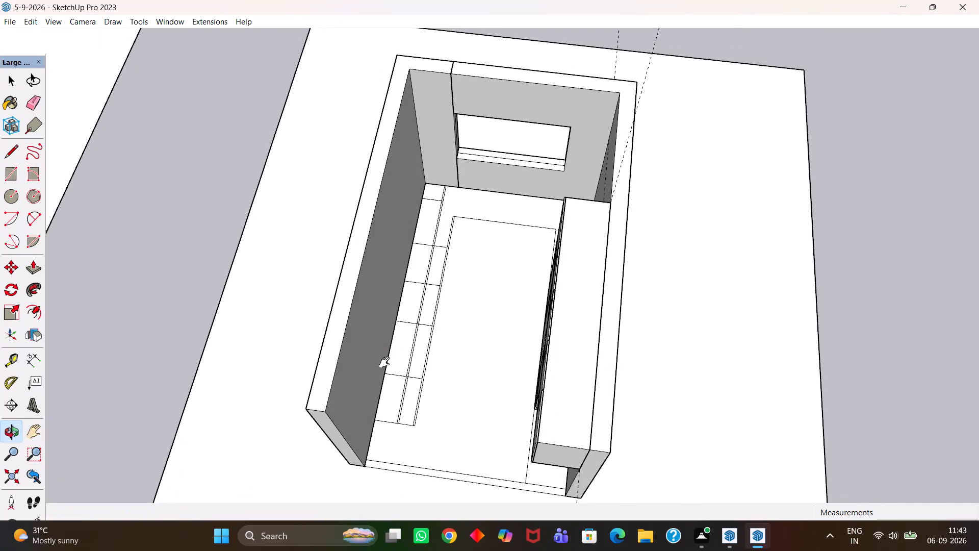
pyautogui.scroll(1, 389, 364)
pyautogui.scroll(4, 430, 356)
pyautogui.press('e')
pyautogui.scroll(1, 418, 343)
pyautogui.moveTo(409, 343); pyautogui.dragTo(397, 344)
pyautogui.moveTo(385, 444); pyautogui.dragTo(381, 441)
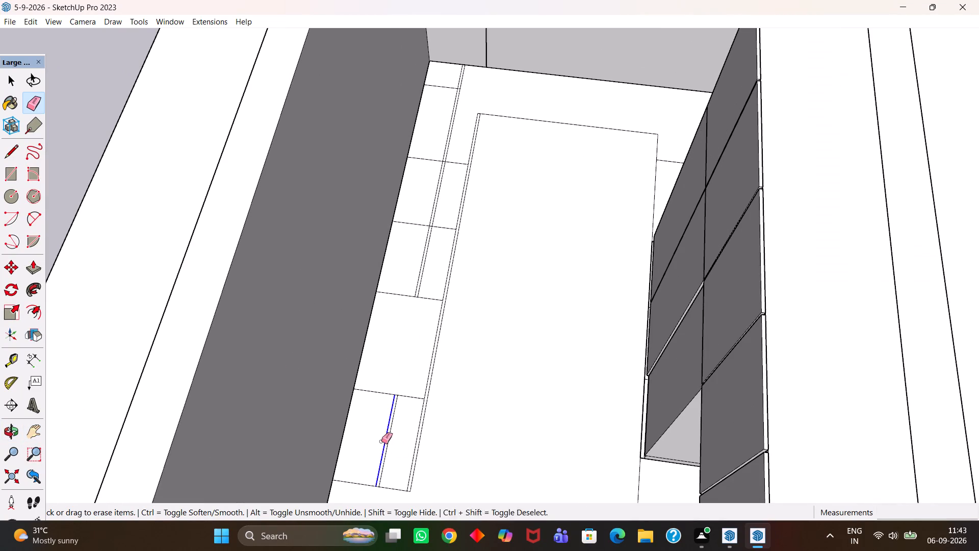
pyautogui.moveTo(381, 441); pyautogui.dragTo(375, 436)
pyautogui.scroll(-3, 370, 402)
pyautogui.click(379, 439)
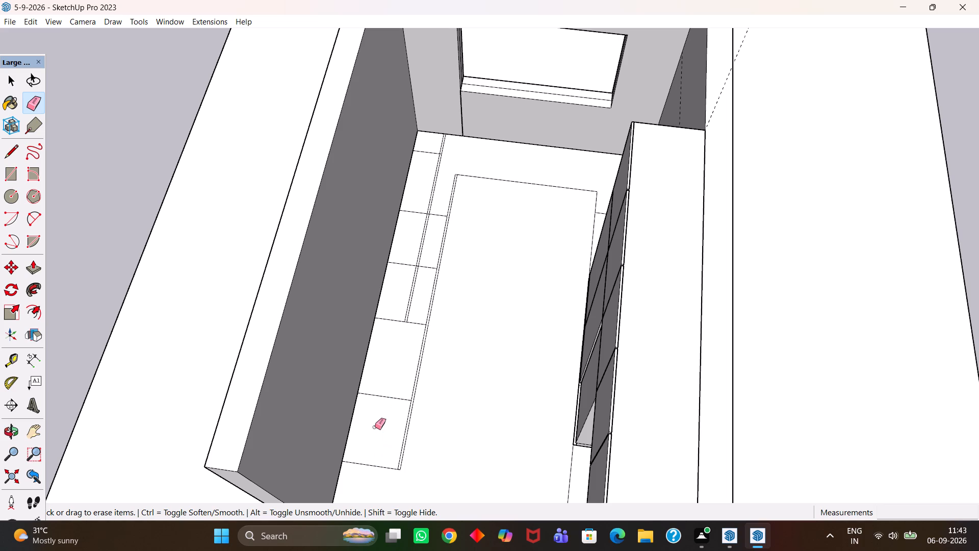
pyautogui.moveTo(412, 306); pyautogui.dragTo(407, 302)
pyautogui.click(421, 248)
pyautogui.click(430, 202)
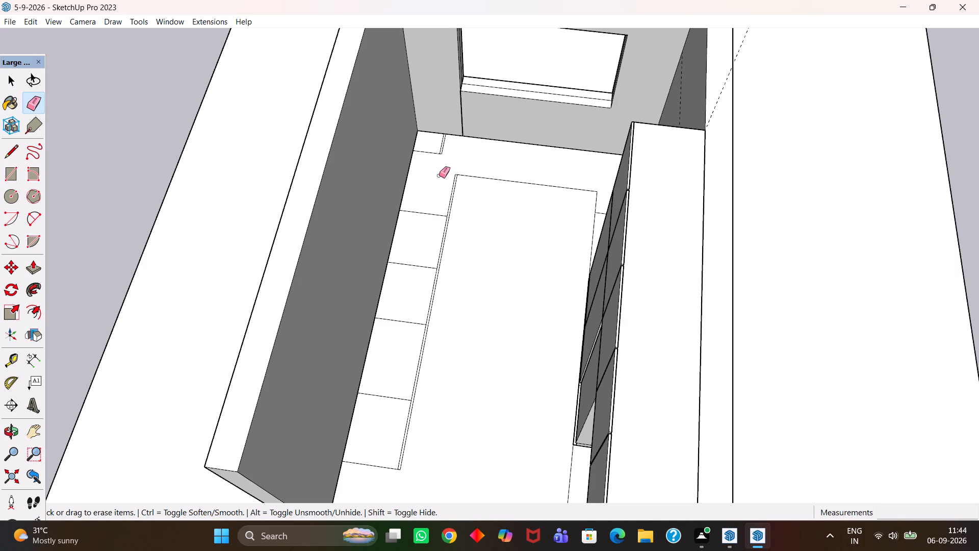
pyautogui.moveTo(444, 158); pyautogui.dragTo(440, 145)
pyautogui.moveTo(439, 145); pyautogui.dragTo(436, 157)
# Examine the whole room and the floor outline along the wall opposite the wardrobe.
pyautogui.scroll(-9, 430, 236)
pyautogui.press('h')
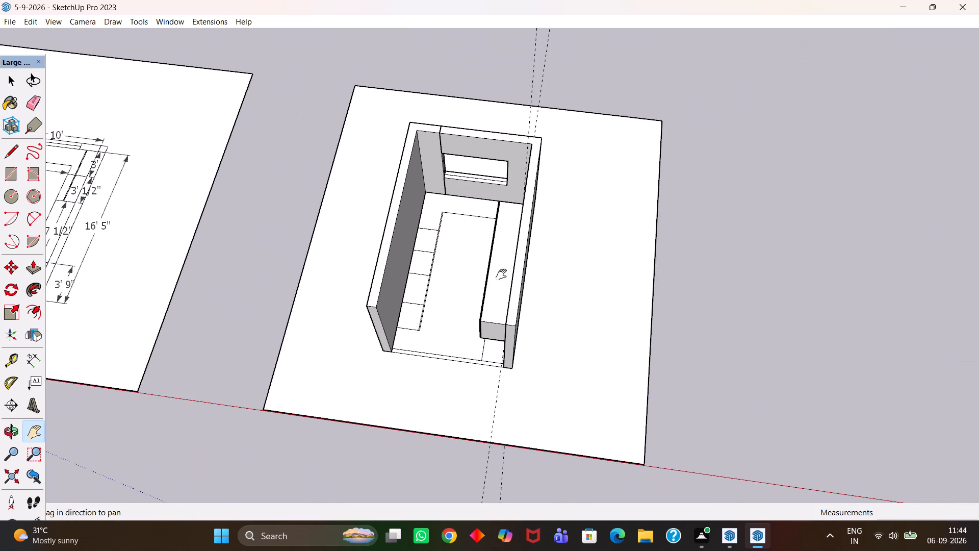
pyautogui.scroll(1, 470, 272)
pyautogui.middleClick(456, 268)
pyautogui.scroll(4, 455, 267)
pyautogui.scroll(-1, 448, 235)
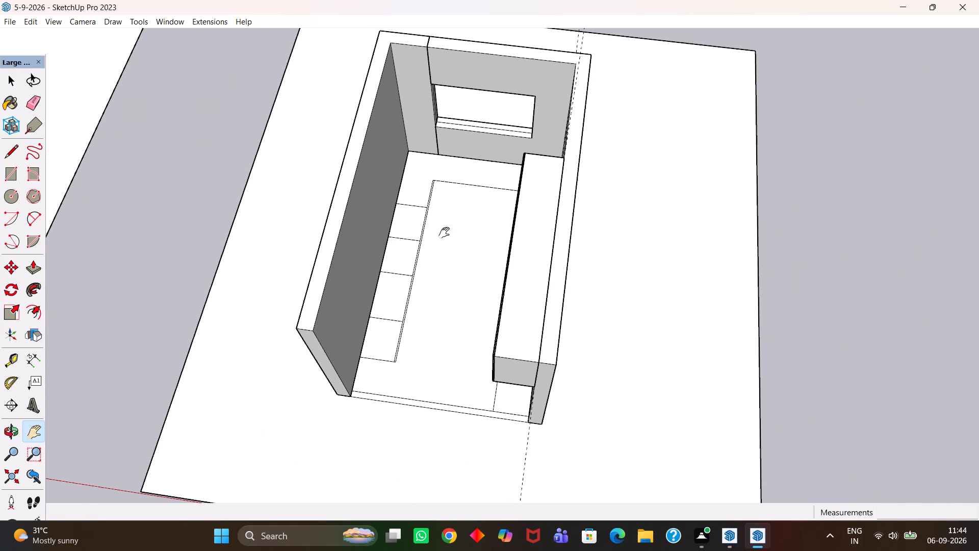
pyautogui.scroll(-7, 443, 234)
pyautogui.scroll(4, 477, 258)
pyautogui.moveTo(458, 252); pyautogui.dragTo(453, 250, button='middle')
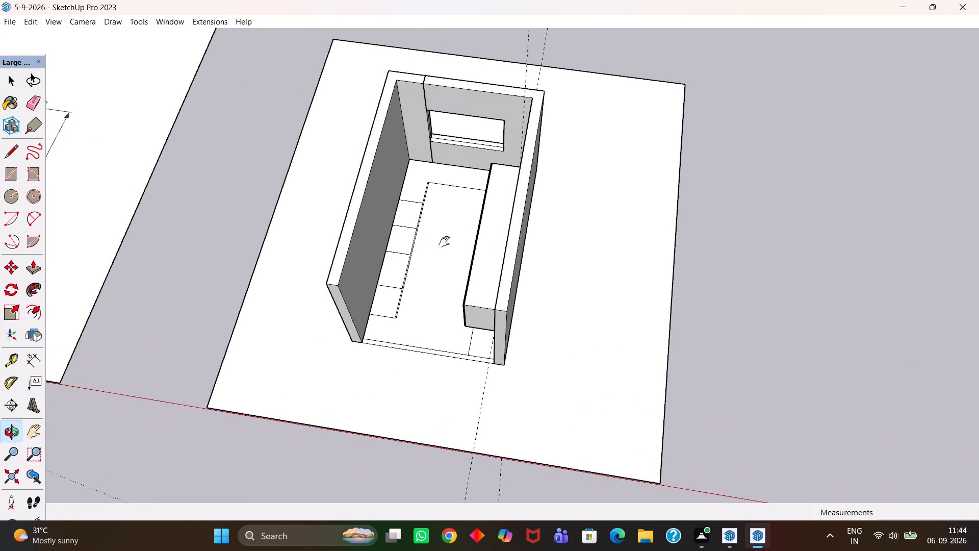
pyautogui.scroll(3, 445, 236)
pyautogui.moveTo(428, 198); pyautogui.dragTo(433, 314)
pyautogui.moveTo(461, 361); pyautogui.dragTo(452, 247, button='middle')
pyautogui.scroll(1, 448, 246)
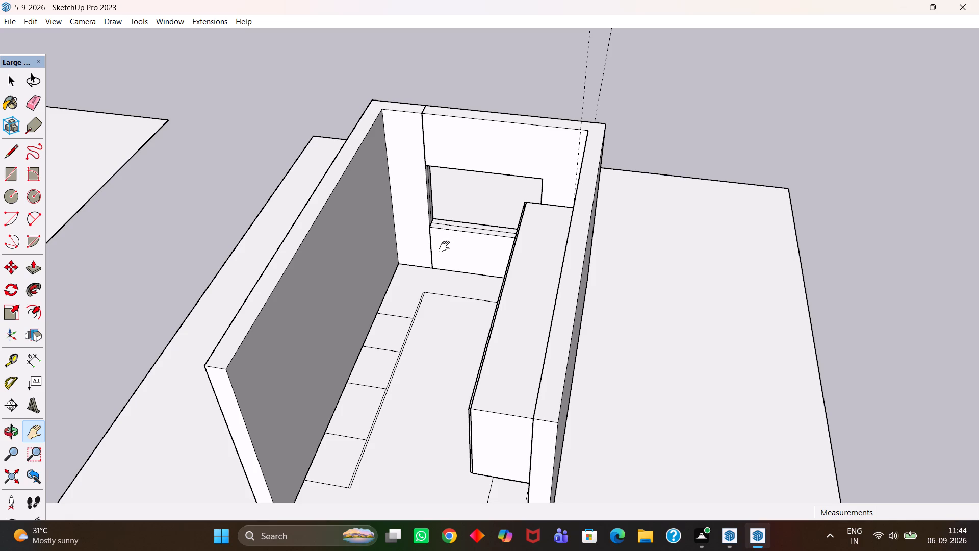
pyautogui.scroll(-5, 444, 246)
pyautogui.moveTo(443, 273); pyautogui.dragTo(441, 328, button='middle')
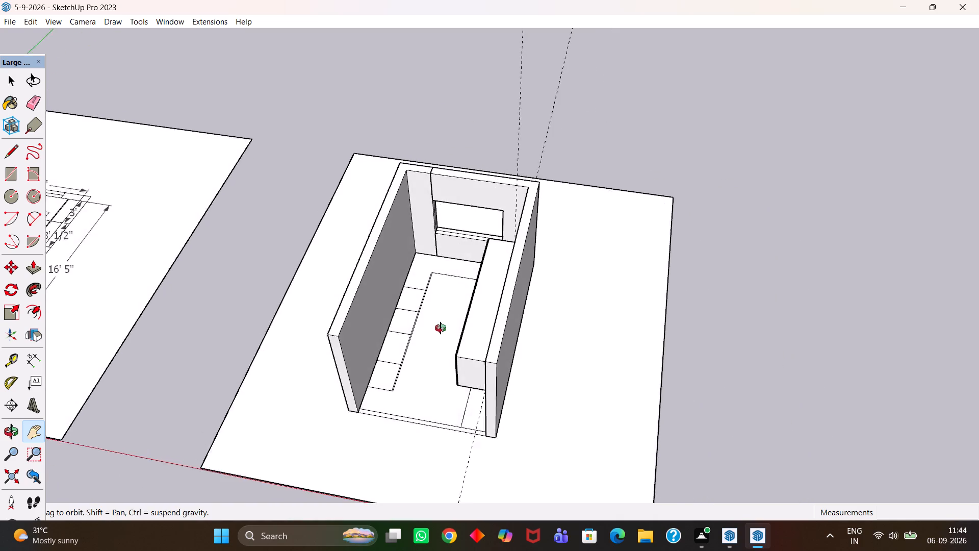
# Open the wardrobe's plinth for editing and Push/Pull its window-side end face 4' 1/2" to the floor line parallel to the window wall.
pyautogui.moveTo(441, 328); pyautogui.dragTo(441, 331, button='middle')
pyautogui.scroll(5, 441, 329)
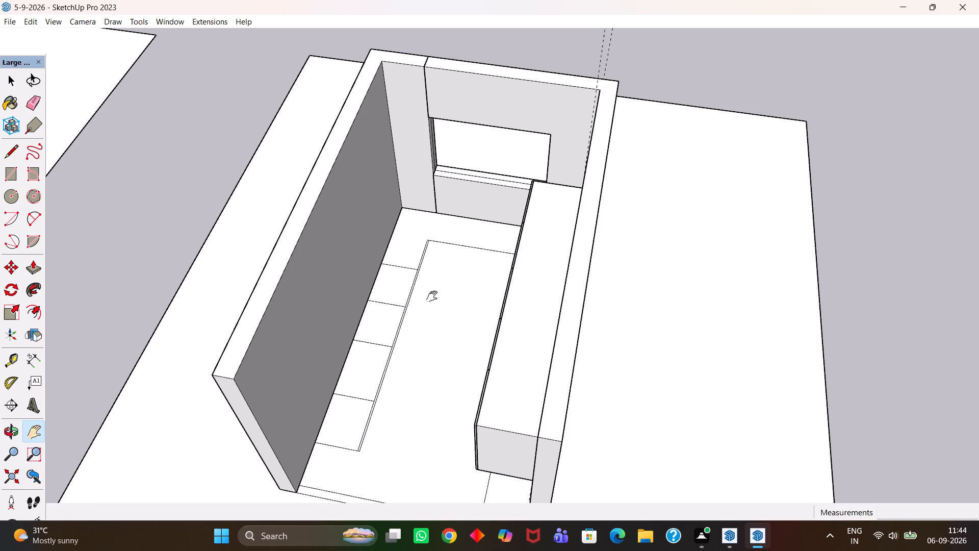
pyautogui.scroll(-2, 432, 296)
pyautogui.moveTo(431, 299); pyautogui.dragTo(492, 344, button='middle')
pyautogui.scroll(5, 491, 344)
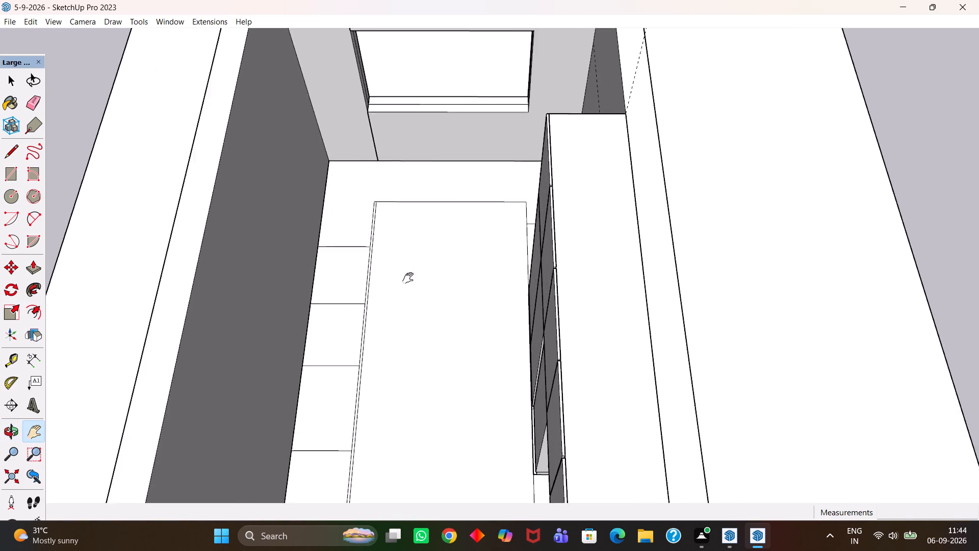
pyautogui.moveTo(428, 291); pyautogui.dragTo(582, 317, button='middle')
pyautogui.scroll(1, 564, 273)
pyautogui.moveTo(544, 257); pyautogui.dragTo(481, 399)
pyautogui.moveTo(461, 410); pyautogui.dragTo(610, 418, button='middle')
pyautogui.scroll(5, 610, 418)
pyautogui.moveTo(485, 347); pyautogui.dragTo(632, 412, button='middle')
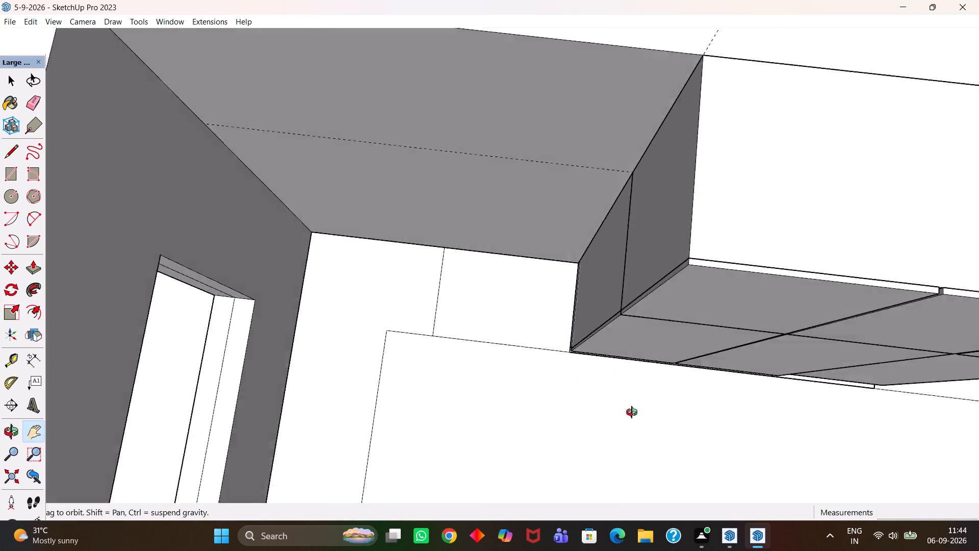
pyautogui.moveTo(632, 412); pyautogui.dragTo(662, 405, button='middle')
pyautogui.scroll(1, 654, 385)
pyautogui.moveTo(613, 320); pyautogui.dragTo(499, 442)
pyautogui.scroll(2, 435, 441)
pyautogui.moveTo(424, 435); pyautogui.dragTo(543, 337, button='middle')
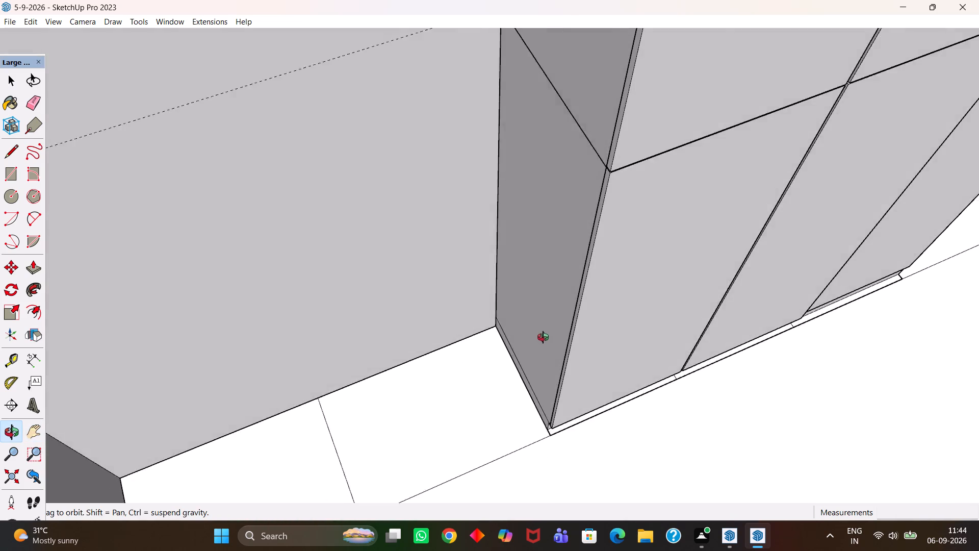
pyautogui.moveTo(543, 337); pyautogui.dragTo(559, 318, button='middle')
pyautogui.scroll(3, 545, 336)
pyautogui.scroll(-1, 503, 386)
pyautogui.moveTo(510, 385); pyautogui.dragTo(550, 297, button='middle')
pyautogui.scroll(4, 540, 304)
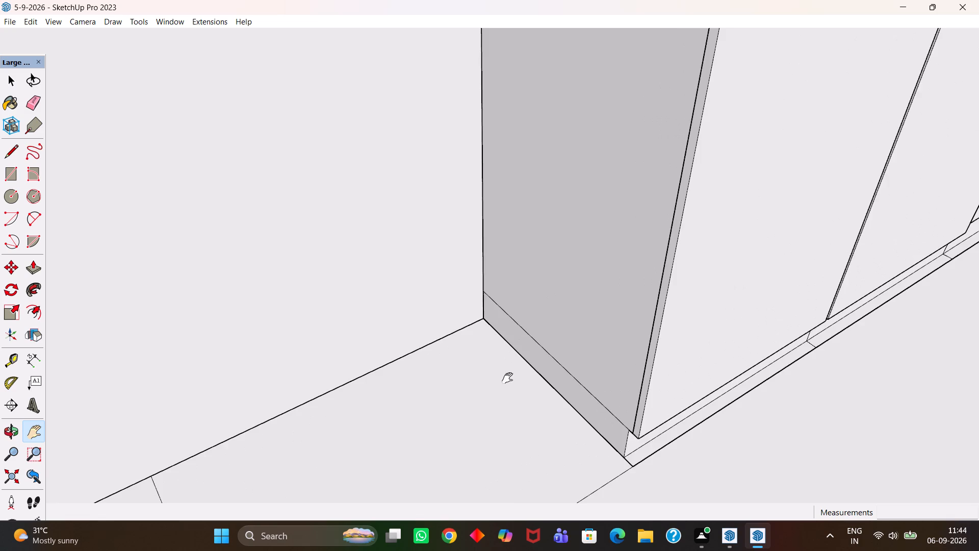
pyautogui.moveTo(505, 378); pyautogui.dragTo(548, 346)
pyautogui.scroll(-3, 547, 346)
pyautogui.moveTo(555, 368); pyautogui.dragTo(521, 374, button='middle')
pyautogui.scroll(2, 520, 374)
pyautogui.press('space')
pyautogui.scroll(1, 578, 364)
pyautogui.doubleClick(601, 359)
pyautogui.click(593, 349)
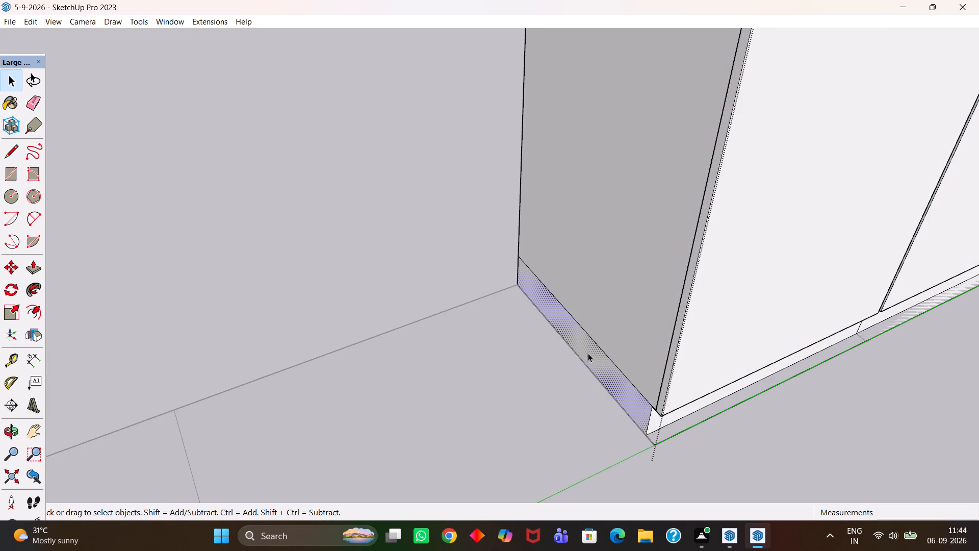
pyautogui.press('p')
pyautogui.click(588, 353)
pyautogui.scroll(-4, 369, 382)
pyautogui.moveTo(378, 386); pyautogui.dragTo(304, 397, button='middle')
pyautogui.press('h')
pyautogui.moveTo(280, 388); pyautogui.dragTo(441, 356)
pyautogui.moveTo(355, 384); pyautogui.dragTo(263, 404, button='middle')
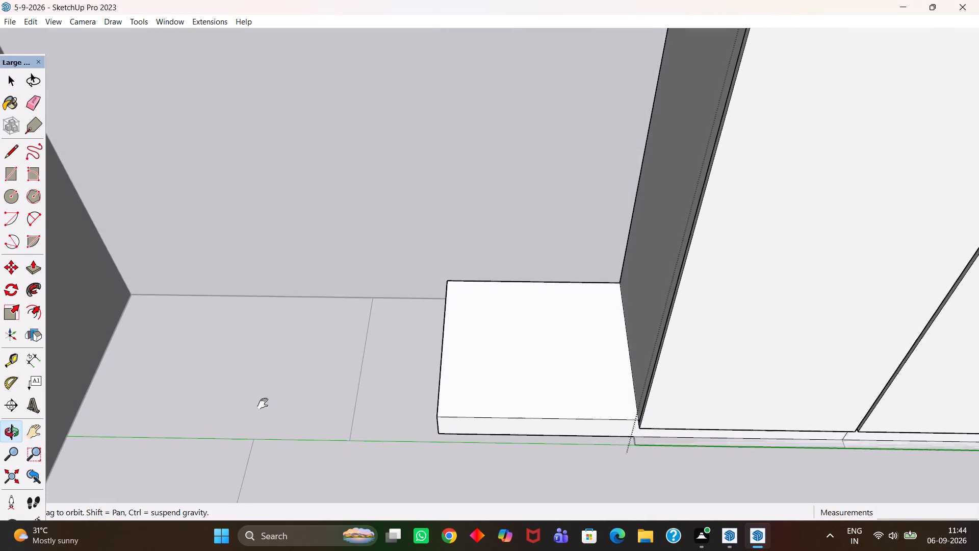
pyautogui.moveTo(263, 404); pyautogui.dragTo(274, 408, button='middle')
pyautogui.moveTo(274, 391); pyautogui.dragTo(523, 410)
pyautogui.moveTo(532, 419); pyautogui.dragTo(519, 422, button='middle')
pyautogui.moveTo(375, 393); pyautogui.dragTo(503, 401)
pyautogui.moveTo(540, 419); pyautogui.dragTo(528, 422, button='middle')
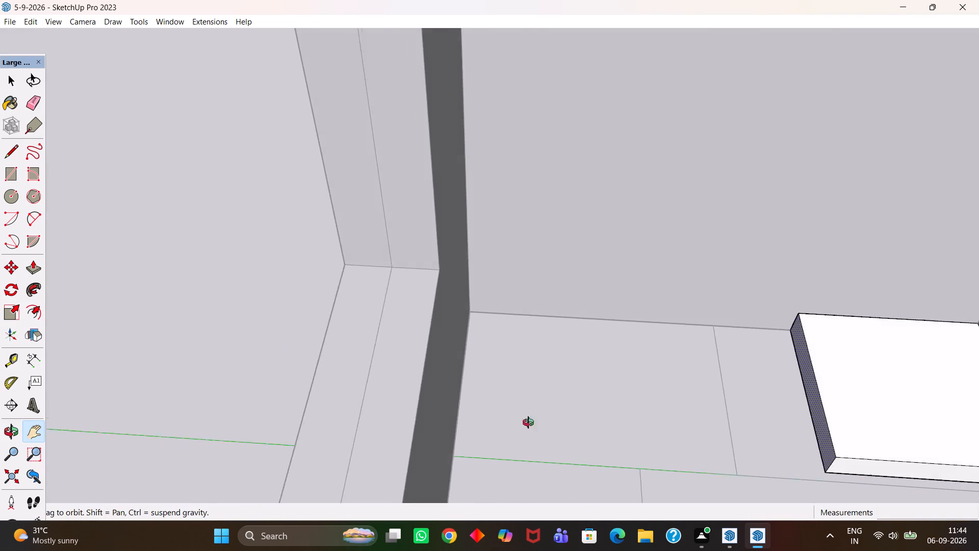
pyautogui.moveTo(528, 422); pyautogui.dragTo(430, 417, button='middle')
pyautogui.scroll(-7, 430, 417)
pyautogui.moveTo(533, 464); pyautogui.dragTo(465, 352)
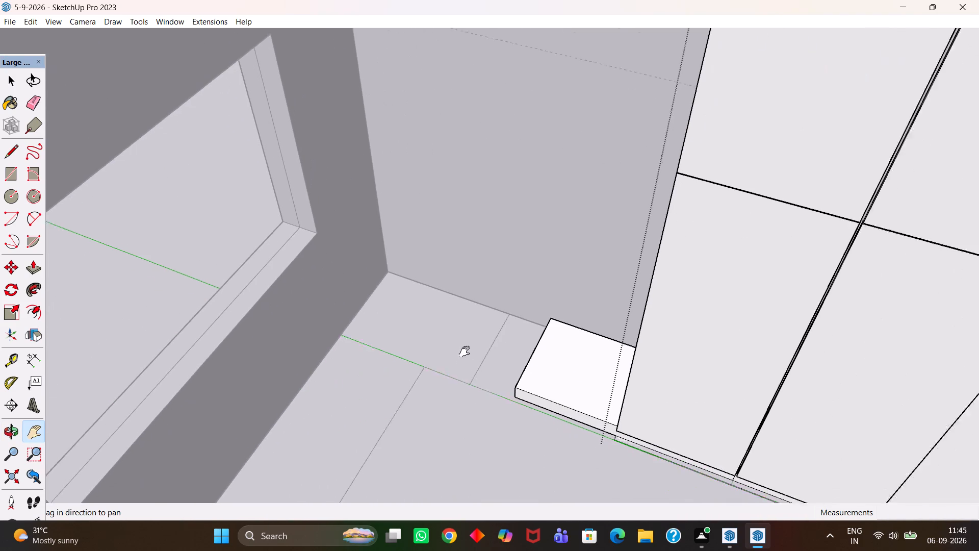
pyautogui.moveTo(465, 352); pyautogui.dragTo(464, 347)
pyautogui.press('Escape')
pyautogui.click(415, 365)
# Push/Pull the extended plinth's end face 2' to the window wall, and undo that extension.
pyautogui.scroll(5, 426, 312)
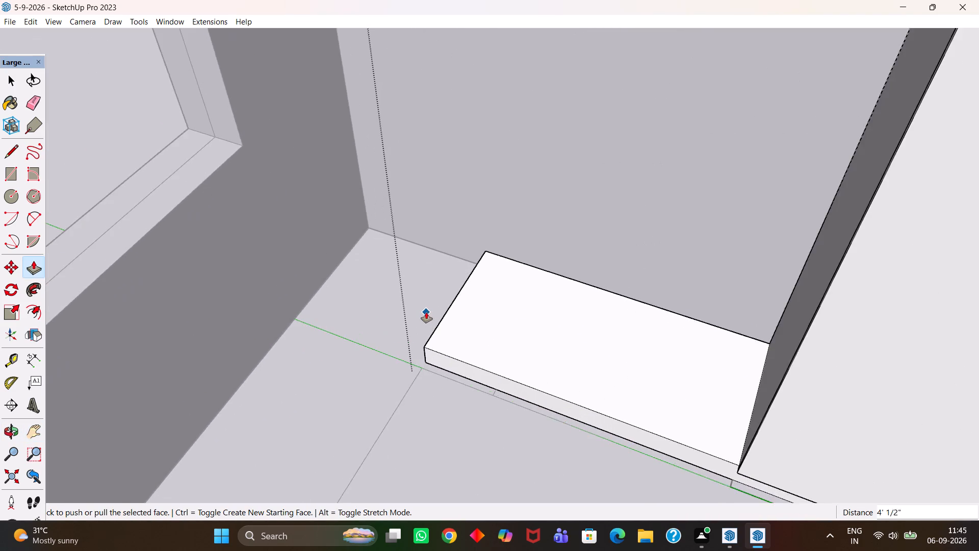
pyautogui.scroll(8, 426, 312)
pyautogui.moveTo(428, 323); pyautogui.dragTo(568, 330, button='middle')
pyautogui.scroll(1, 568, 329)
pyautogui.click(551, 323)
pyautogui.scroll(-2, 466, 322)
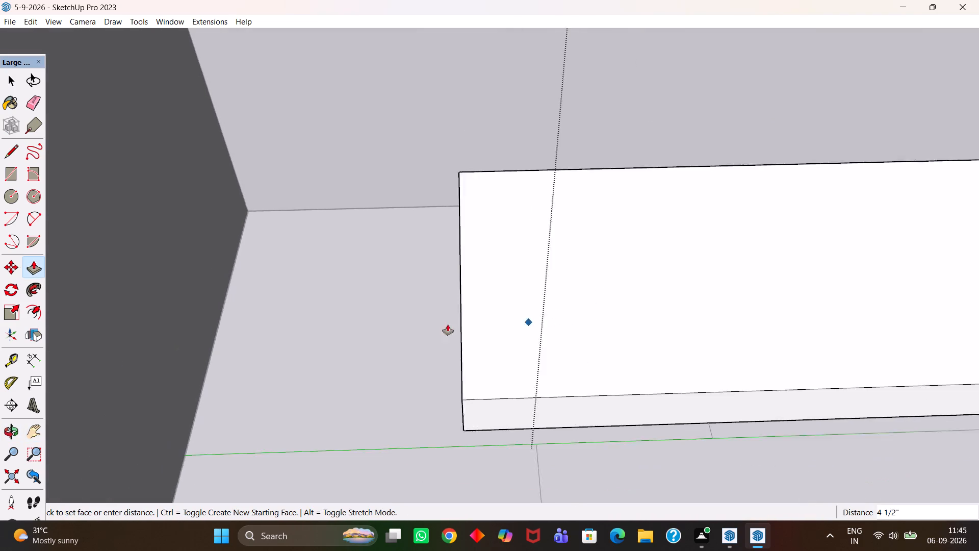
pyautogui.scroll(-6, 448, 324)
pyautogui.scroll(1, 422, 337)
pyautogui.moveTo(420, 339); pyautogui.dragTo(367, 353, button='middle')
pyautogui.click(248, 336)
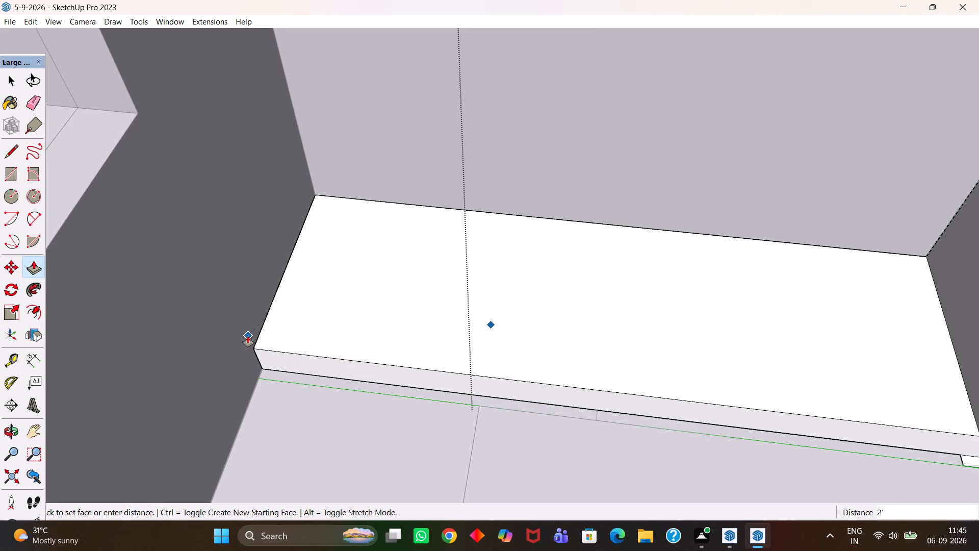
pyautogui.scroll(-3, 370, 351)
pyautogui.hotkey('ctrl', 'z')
# Push/Pull the plinth's end face to the window wall with a new starting face, making the corner a separate section.
pyautogui.scroll(3, 468, 356)
pyautogui.moveTo(393, 352); pyautogui.dragTo(499, 350, button='middle')
pyautogui.scroll(1, 442, 360)
pyautogui.scroll(2, 499, 350)
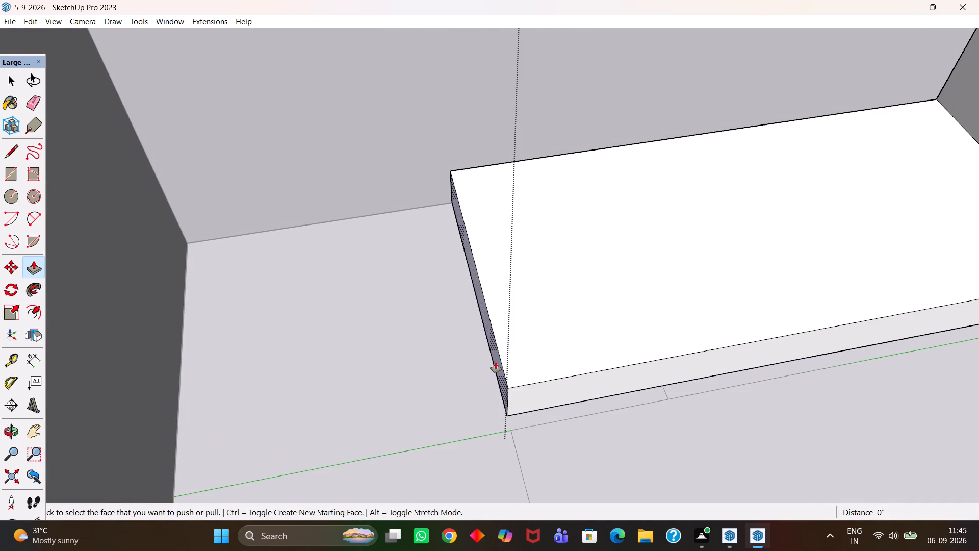
pyautogui.click(496, 362)
pyautogui.scroll(-5, 422, 364)
pyautogui.moveTo(418, 367); pyautogui.dragTo(367, 369, button='middle')
pyautogui.scroll(1, 407, 370)
pyautogui.scroll(-3, 336, 354)
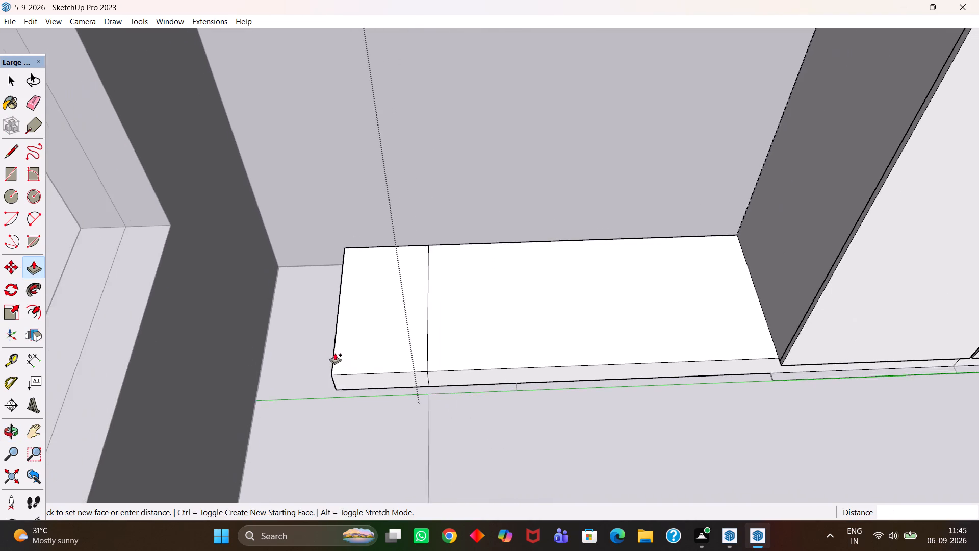
pyautogui.moveTo(336, 354); pyautogui.dragTo(274, 357, button='middle')
pyautogui.click(240, 329)
# Push/Pull the corner section's front face along the window wall to the lengthwise double line on the floor.
pyautogui.moveTo(331, 366); pyautogui.dragTo(289, 369, button='middle')
pyautogui.scroll(1, 320, 369)
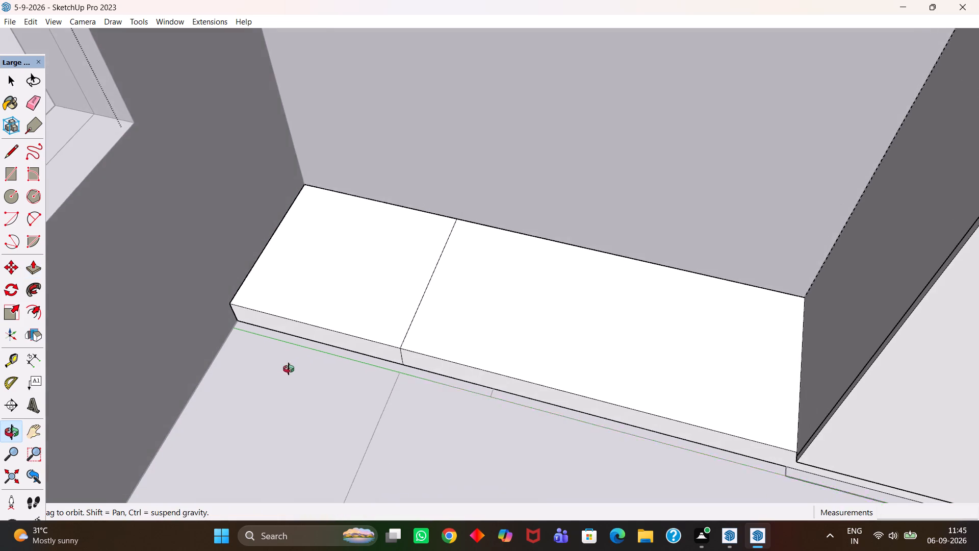
pyautogui.moveTo(289, 369); pyautogui.dragTo(286, 369, button='middle')
pyautogui.press('space')
pyautogui.click(358, 347)
pyautogui.press('p')
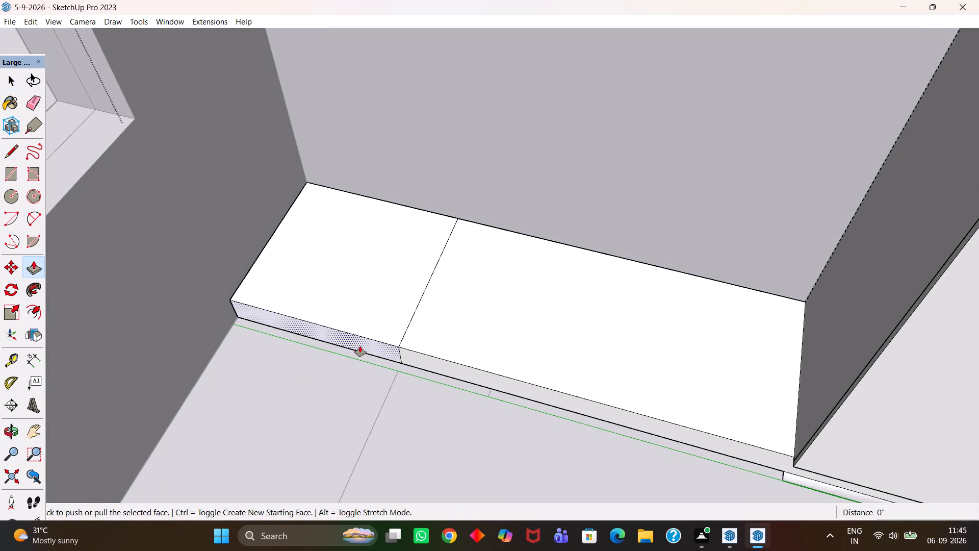
pyautogui.click(360, 346)
pyautogui.scroll(-5, 345, 439)
pyautogui.moveTo(360, 449); pyautogui.dragTo(263, 456, button='middle')
pyautogui.press('h')
pyautogui.scroll(-2, 263, 455)
pyautogui.moveTo(277, 445); pyautogui.dragTo(286, 440)
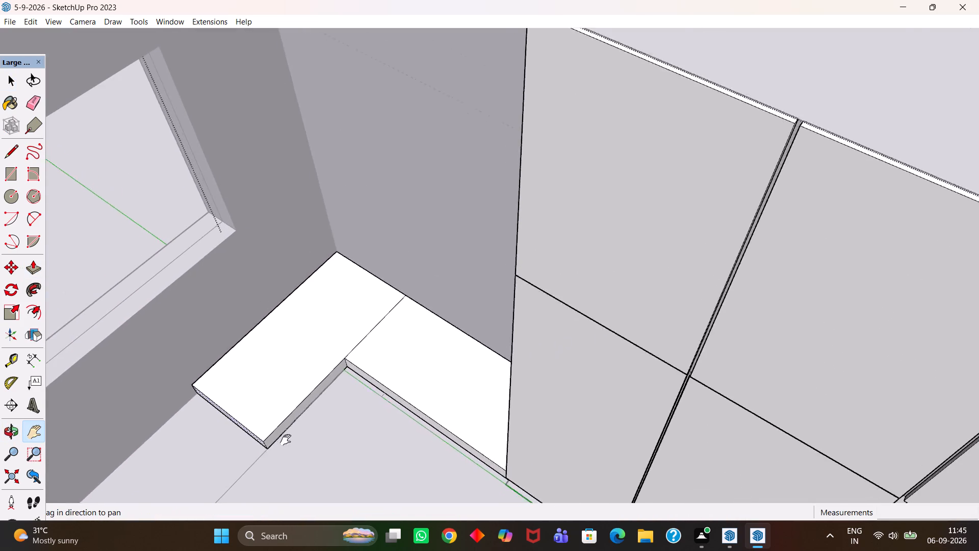
pyautogui.moveTo(286, 440); pyautogui.dragTo(387, 390)
pyautogui.moveTo(405, 392); pyautogui.dragTo(260, 419, button='middle')
pyautogui.scroll(-2, 260, 419)
pyautogui.moveTo(264, 381); pyautogui.dragTo(525, 390)
pyautogui.moveTo(578, 402); pyautogui.dragTo(372, 404, button='middle')
pyautogui.moveTo(322, 369); pyautogui.dragTo(411, 396)
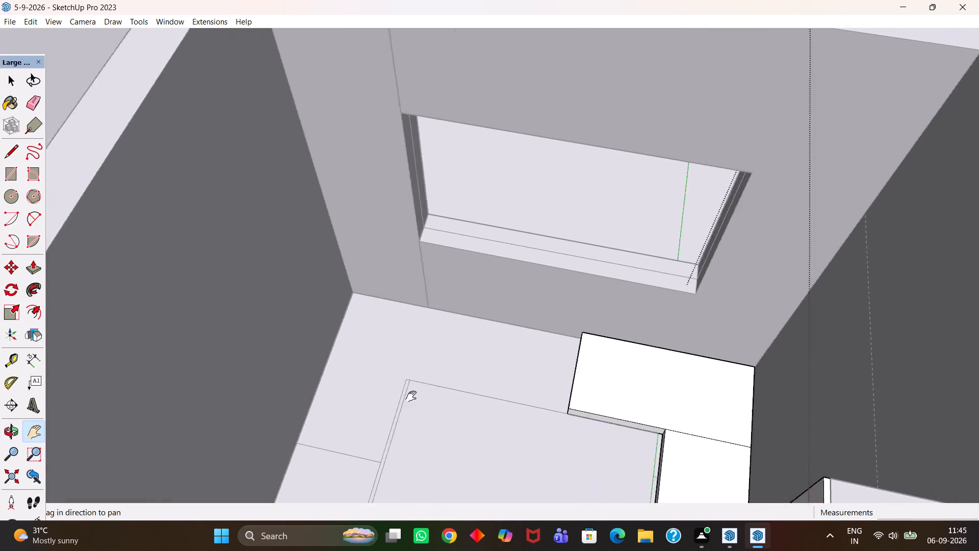
pyautogui.moveTo(411, 396); pyautogui.dragTo(435, 403)
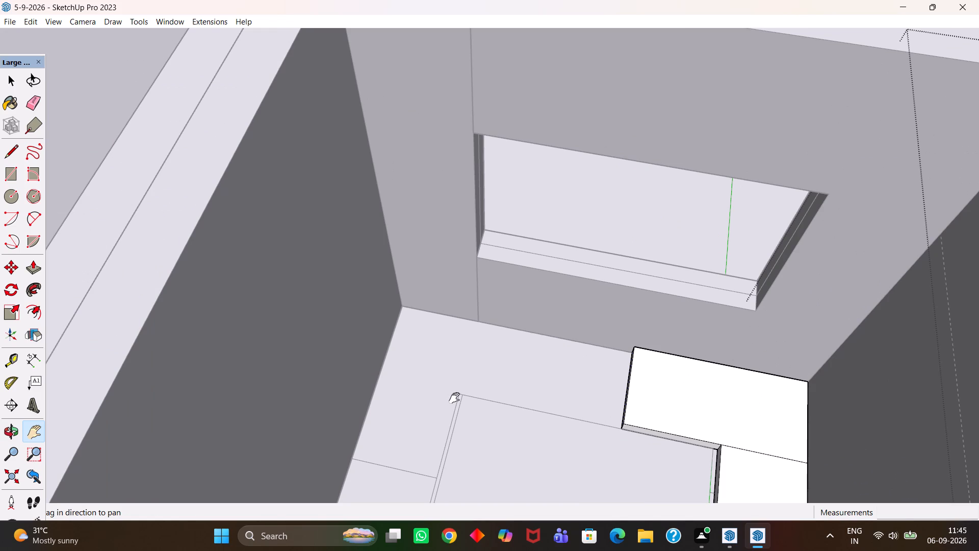
pyautogui.scroll(-1, 456, 398)
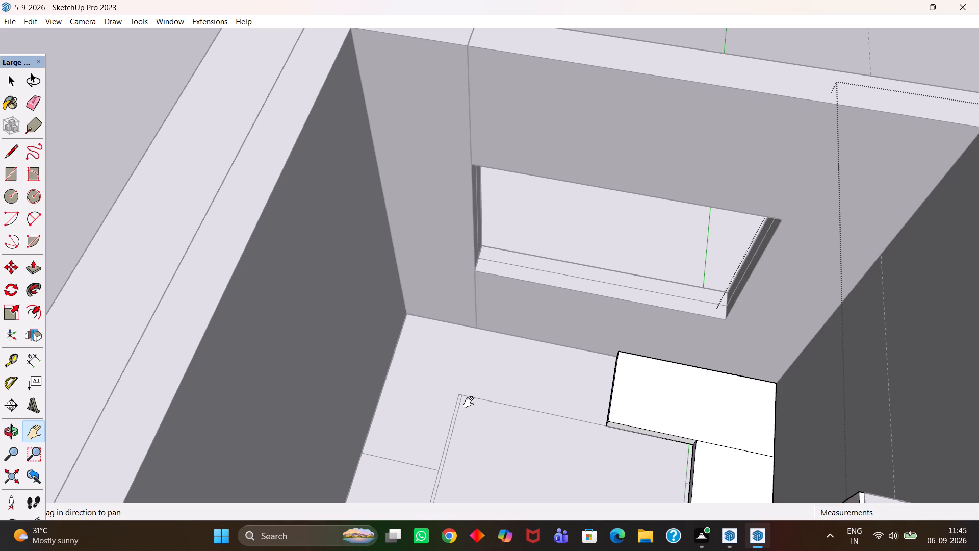
pyautogui.scroll(-1, 445, 402)
pyautogui.scroll(2, 445, 402)
pyautogui.press('Escape')
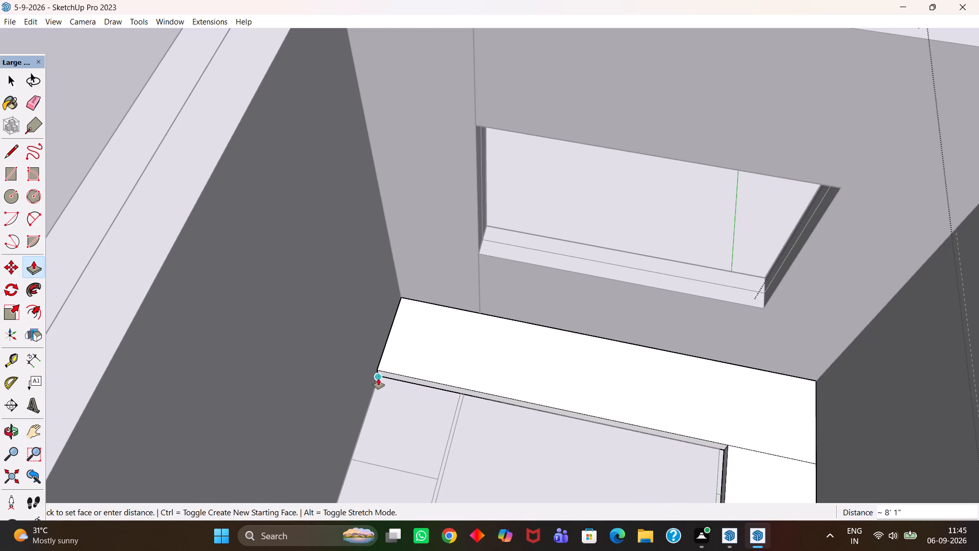
pyautogui.scroll(2, 458, 405)
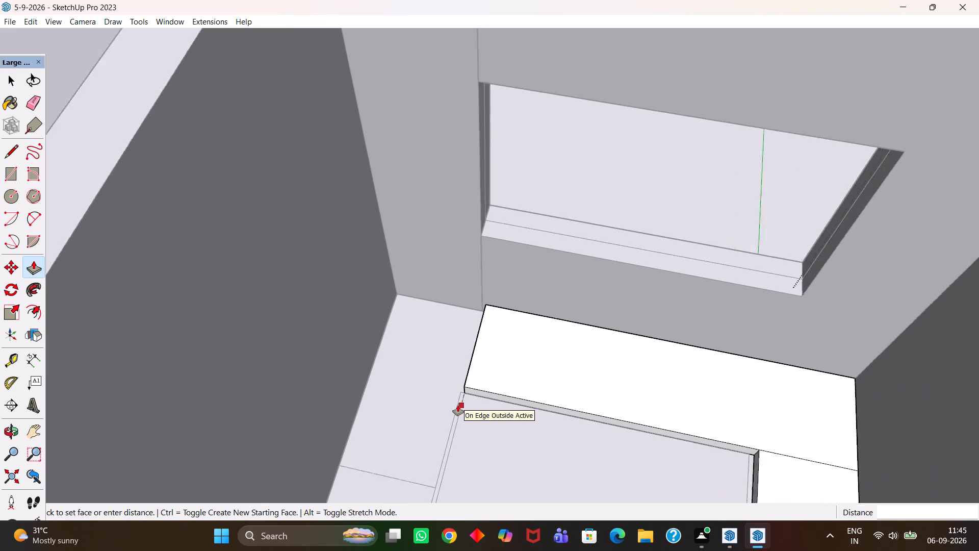
pyautogui.scroll(1, 458, 405)
pyautogui.click(455, 406)
# Push/Pull the plinth's end face 2' to the long wall opposite the wardrobe, using a new starting face for a separate section.
pyautogui.scroll(8, 464, 366)
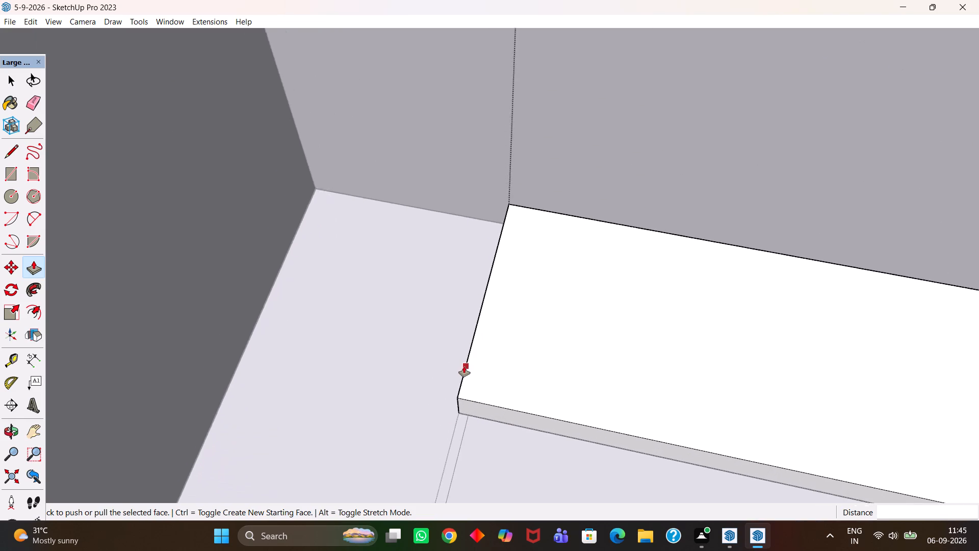
pyautogui.scroll(1, 464, 366)
pyautogui.moveTo(457, 365); pyautogui.dragTo(602, 340, button='middle')
pyautogui.scroll(2, 484, 370)
pyautogui.click(560, 366)
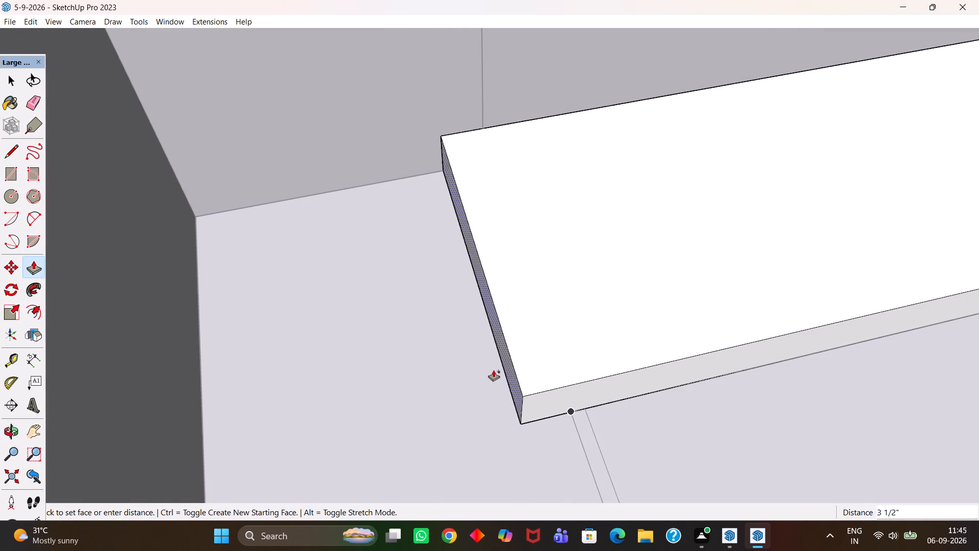
pyautogui.scroll(-4, 459, 383)
pyautogui.moveTo(437, 395); pyautogui.dragTo(347, 403, button='middle')
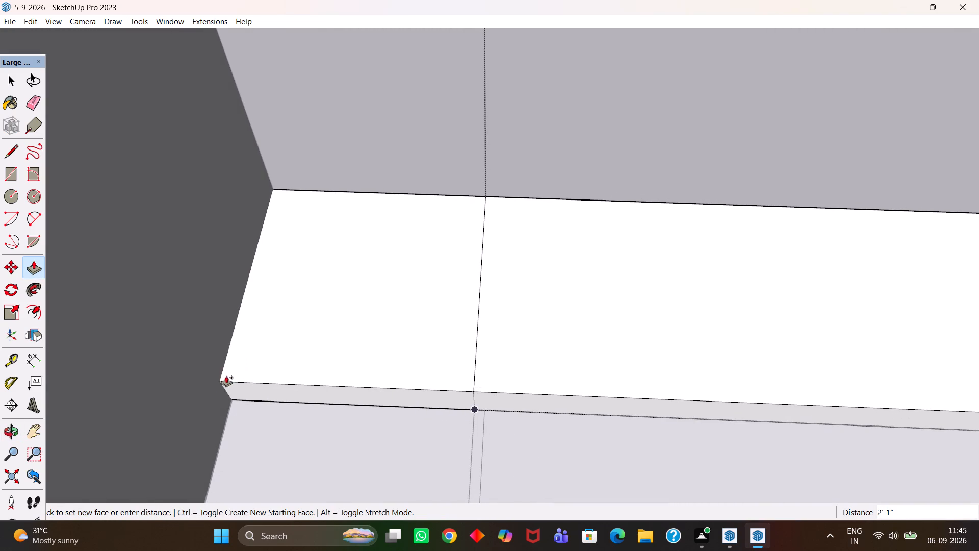
pyautogui.click(221, 385)
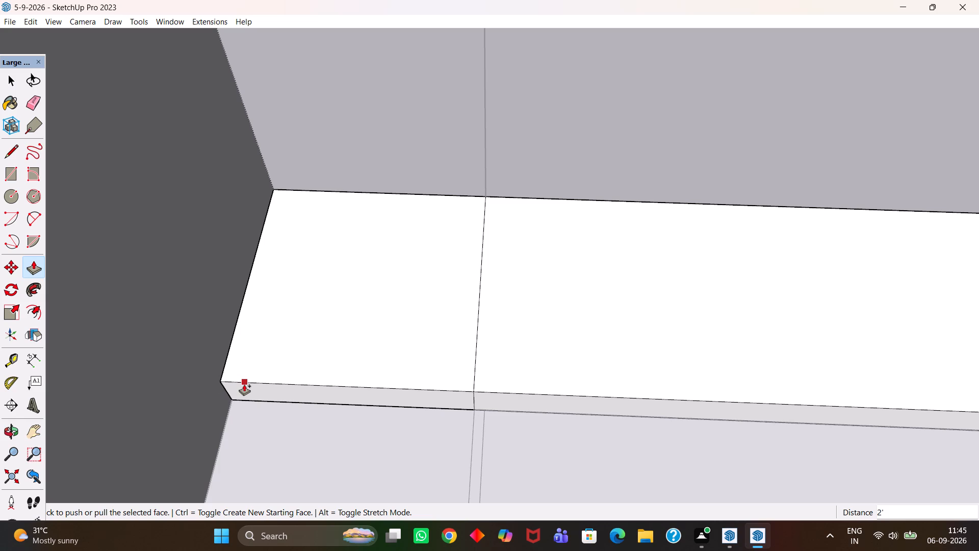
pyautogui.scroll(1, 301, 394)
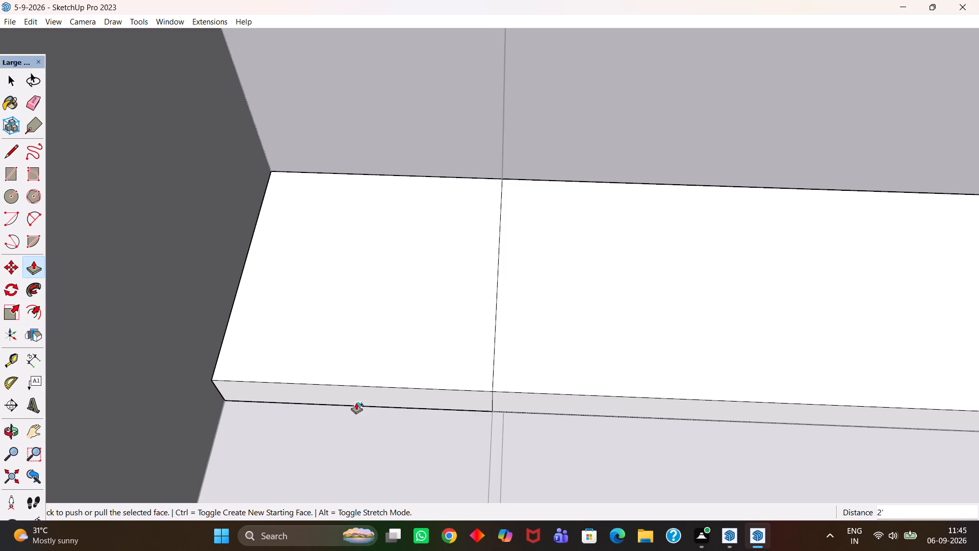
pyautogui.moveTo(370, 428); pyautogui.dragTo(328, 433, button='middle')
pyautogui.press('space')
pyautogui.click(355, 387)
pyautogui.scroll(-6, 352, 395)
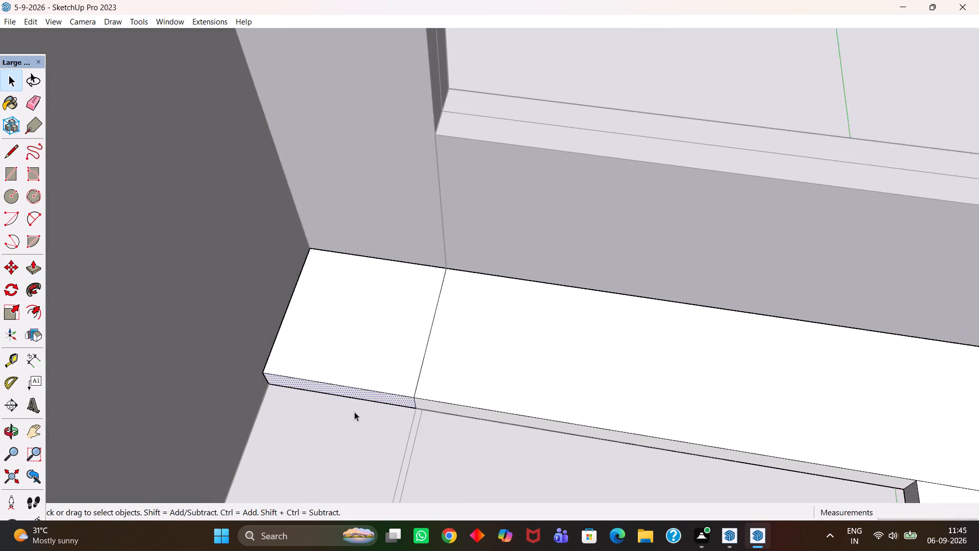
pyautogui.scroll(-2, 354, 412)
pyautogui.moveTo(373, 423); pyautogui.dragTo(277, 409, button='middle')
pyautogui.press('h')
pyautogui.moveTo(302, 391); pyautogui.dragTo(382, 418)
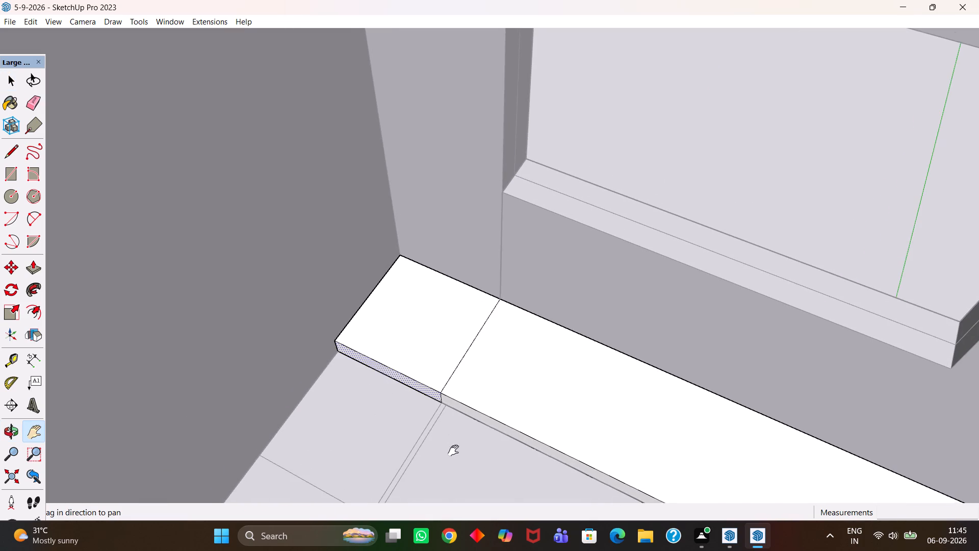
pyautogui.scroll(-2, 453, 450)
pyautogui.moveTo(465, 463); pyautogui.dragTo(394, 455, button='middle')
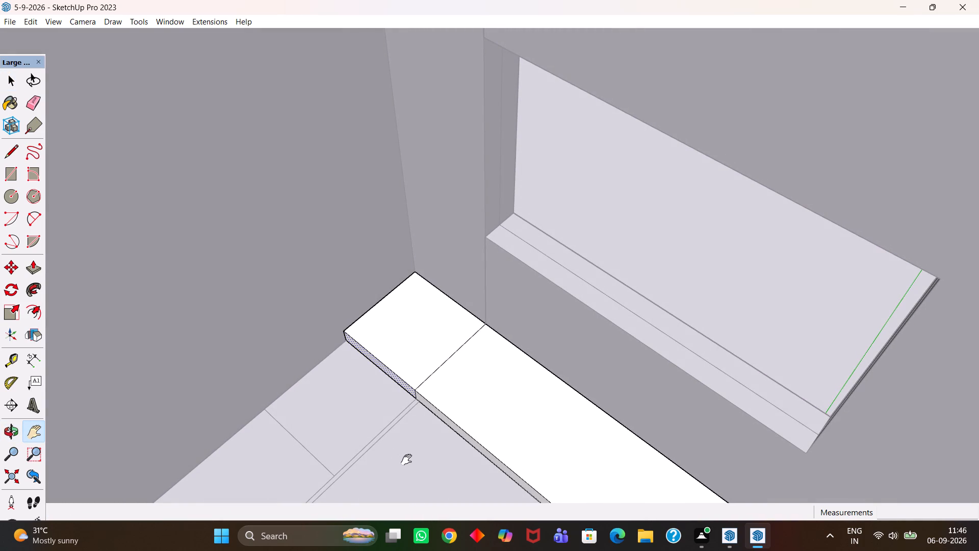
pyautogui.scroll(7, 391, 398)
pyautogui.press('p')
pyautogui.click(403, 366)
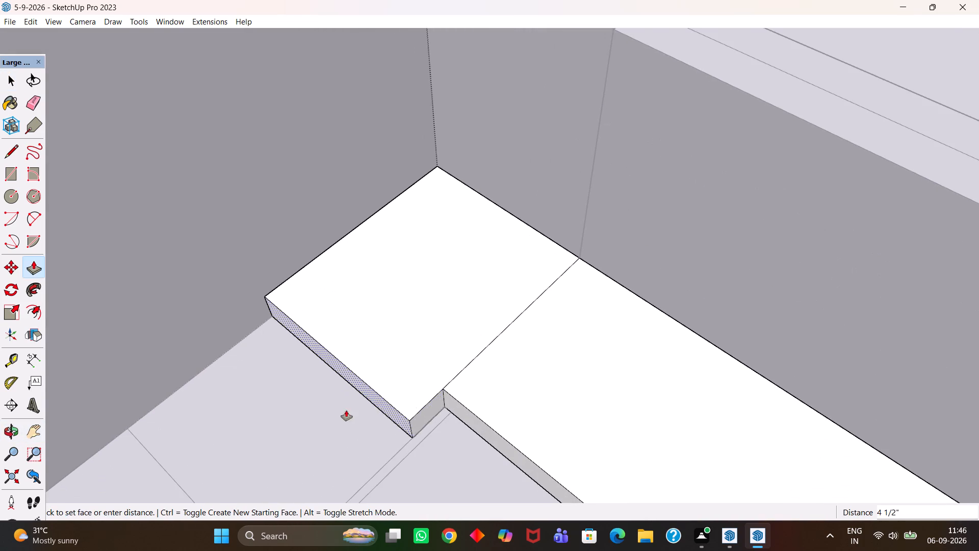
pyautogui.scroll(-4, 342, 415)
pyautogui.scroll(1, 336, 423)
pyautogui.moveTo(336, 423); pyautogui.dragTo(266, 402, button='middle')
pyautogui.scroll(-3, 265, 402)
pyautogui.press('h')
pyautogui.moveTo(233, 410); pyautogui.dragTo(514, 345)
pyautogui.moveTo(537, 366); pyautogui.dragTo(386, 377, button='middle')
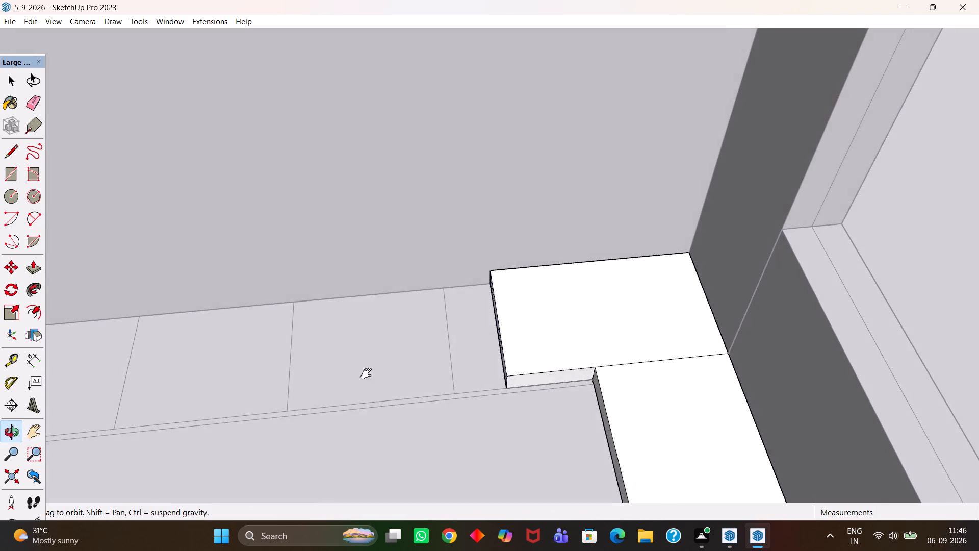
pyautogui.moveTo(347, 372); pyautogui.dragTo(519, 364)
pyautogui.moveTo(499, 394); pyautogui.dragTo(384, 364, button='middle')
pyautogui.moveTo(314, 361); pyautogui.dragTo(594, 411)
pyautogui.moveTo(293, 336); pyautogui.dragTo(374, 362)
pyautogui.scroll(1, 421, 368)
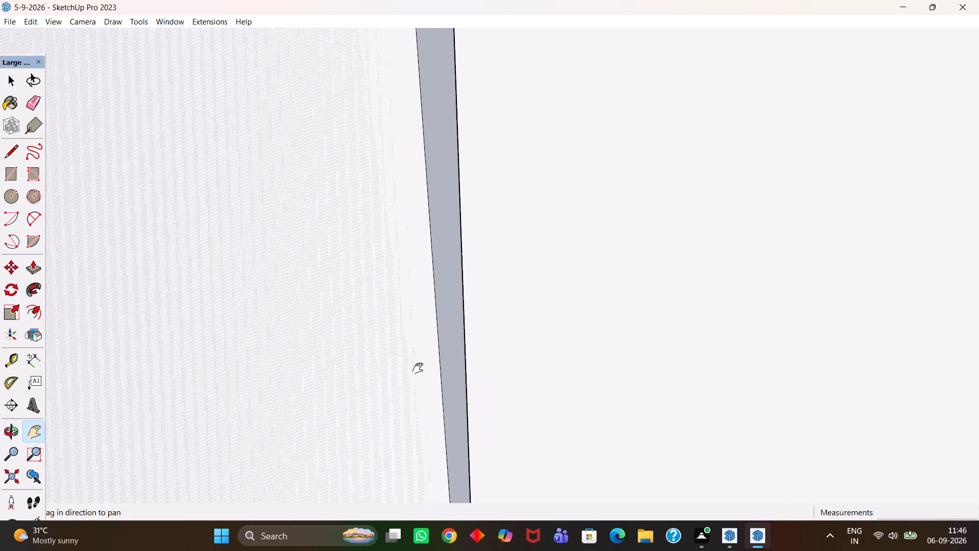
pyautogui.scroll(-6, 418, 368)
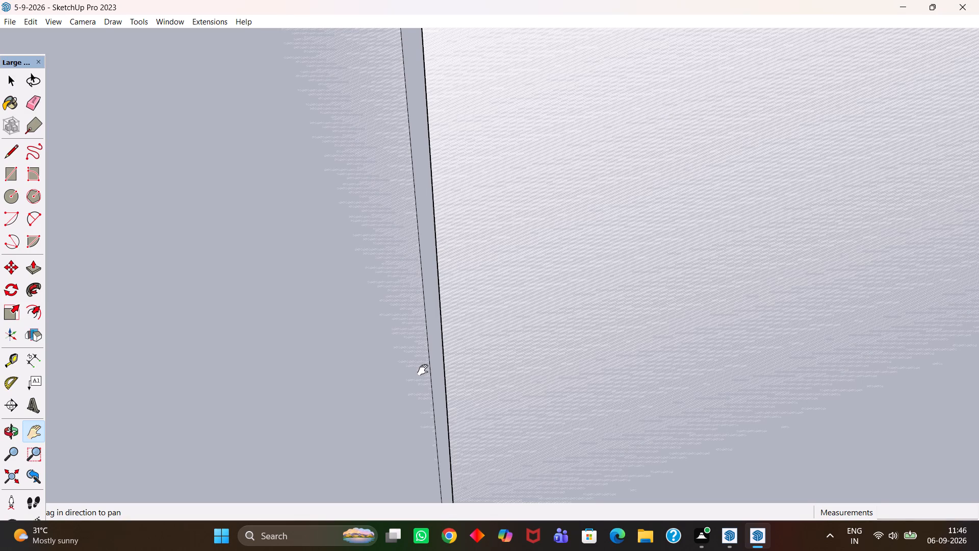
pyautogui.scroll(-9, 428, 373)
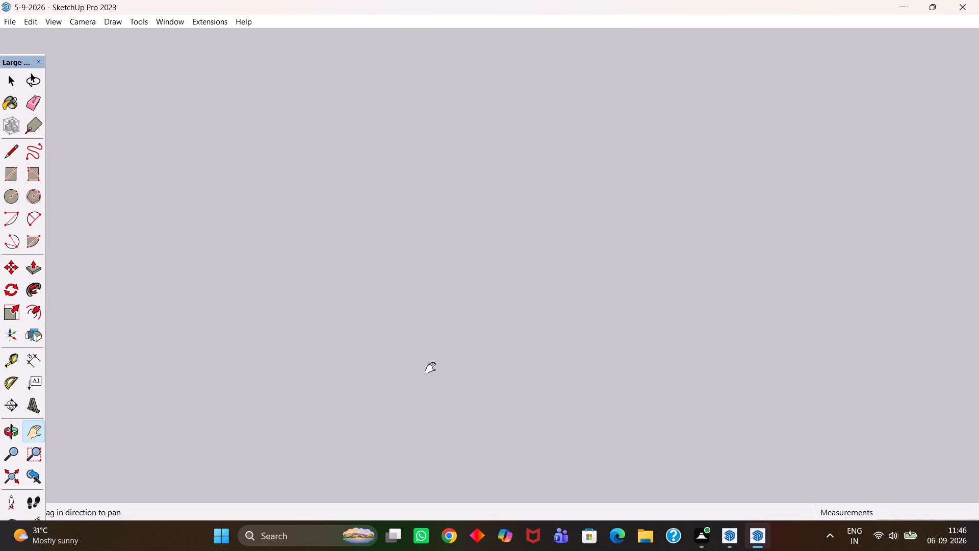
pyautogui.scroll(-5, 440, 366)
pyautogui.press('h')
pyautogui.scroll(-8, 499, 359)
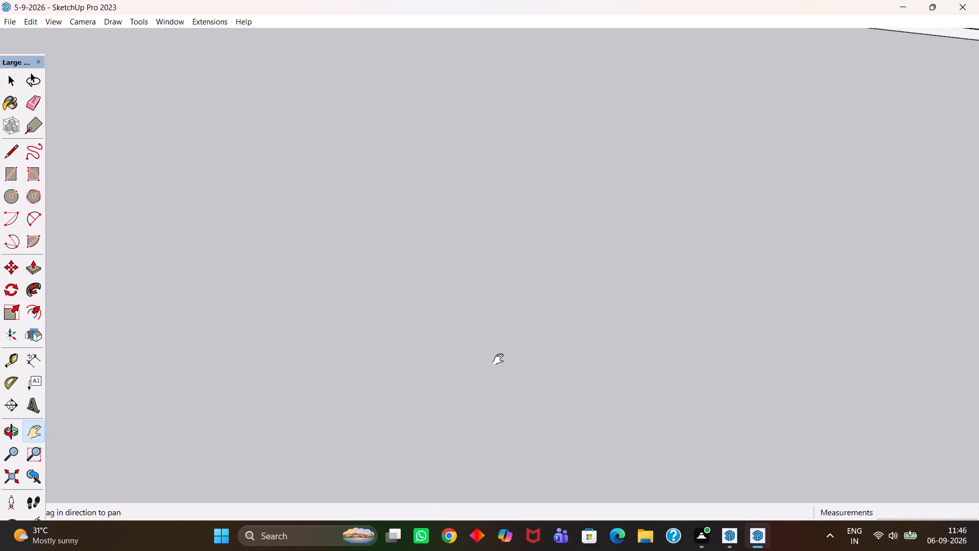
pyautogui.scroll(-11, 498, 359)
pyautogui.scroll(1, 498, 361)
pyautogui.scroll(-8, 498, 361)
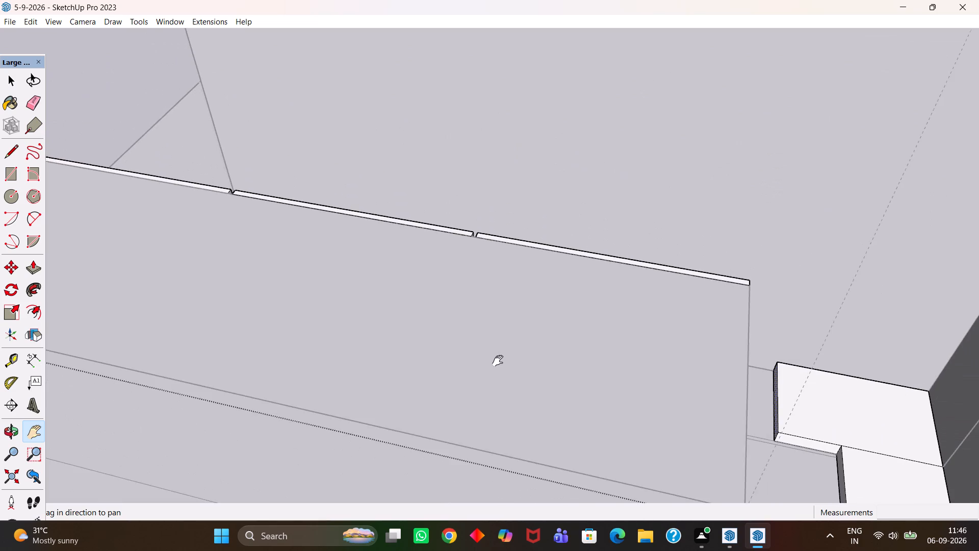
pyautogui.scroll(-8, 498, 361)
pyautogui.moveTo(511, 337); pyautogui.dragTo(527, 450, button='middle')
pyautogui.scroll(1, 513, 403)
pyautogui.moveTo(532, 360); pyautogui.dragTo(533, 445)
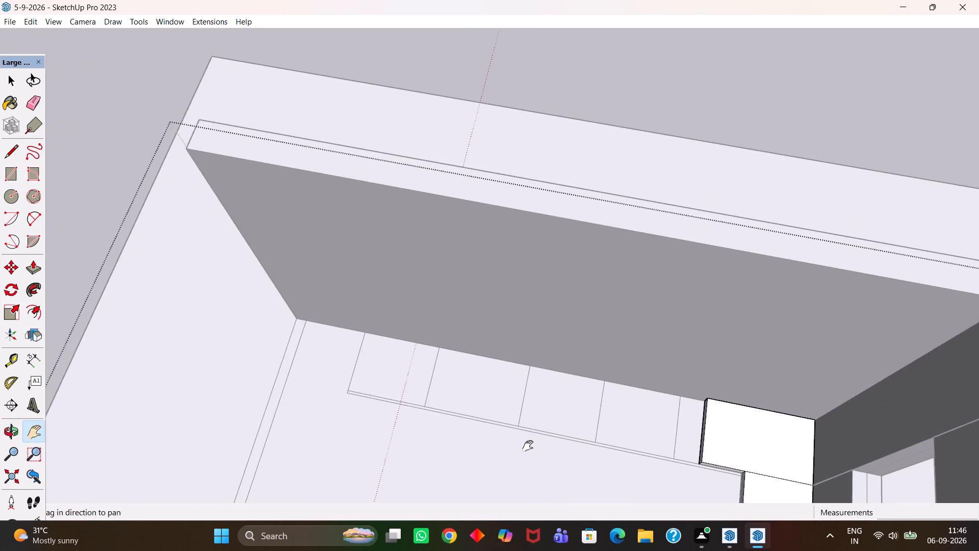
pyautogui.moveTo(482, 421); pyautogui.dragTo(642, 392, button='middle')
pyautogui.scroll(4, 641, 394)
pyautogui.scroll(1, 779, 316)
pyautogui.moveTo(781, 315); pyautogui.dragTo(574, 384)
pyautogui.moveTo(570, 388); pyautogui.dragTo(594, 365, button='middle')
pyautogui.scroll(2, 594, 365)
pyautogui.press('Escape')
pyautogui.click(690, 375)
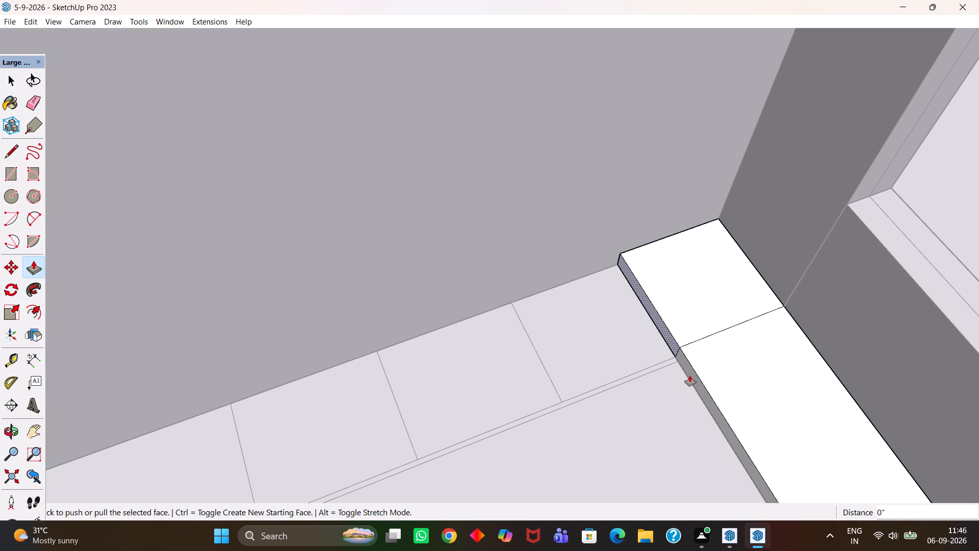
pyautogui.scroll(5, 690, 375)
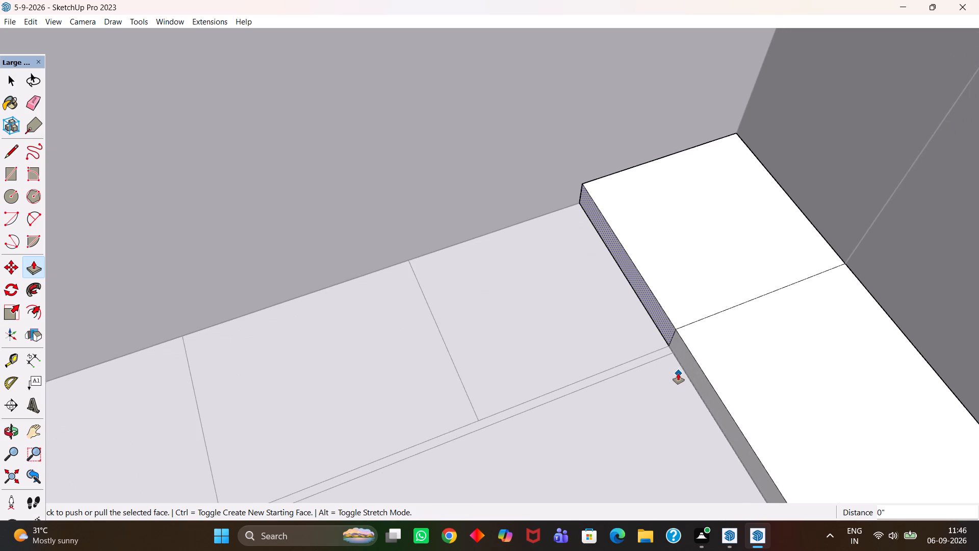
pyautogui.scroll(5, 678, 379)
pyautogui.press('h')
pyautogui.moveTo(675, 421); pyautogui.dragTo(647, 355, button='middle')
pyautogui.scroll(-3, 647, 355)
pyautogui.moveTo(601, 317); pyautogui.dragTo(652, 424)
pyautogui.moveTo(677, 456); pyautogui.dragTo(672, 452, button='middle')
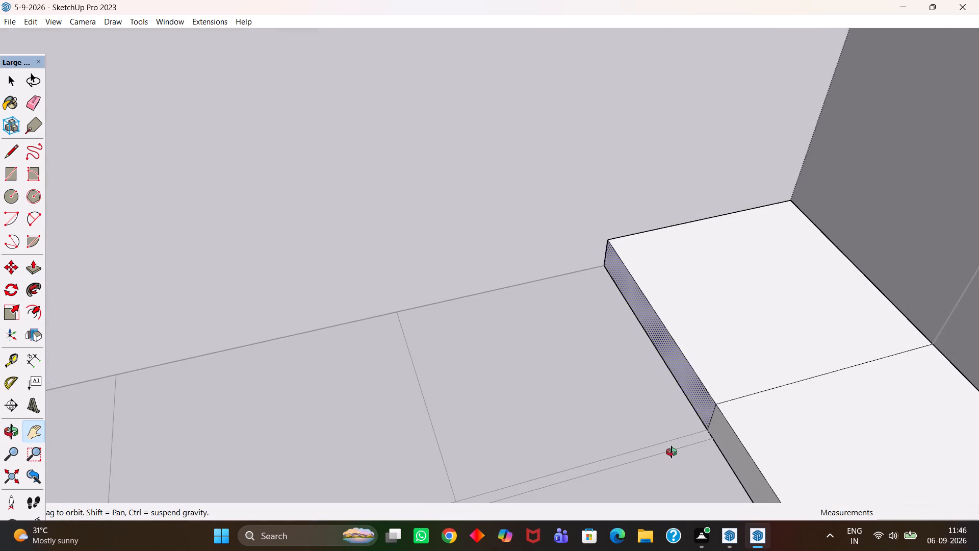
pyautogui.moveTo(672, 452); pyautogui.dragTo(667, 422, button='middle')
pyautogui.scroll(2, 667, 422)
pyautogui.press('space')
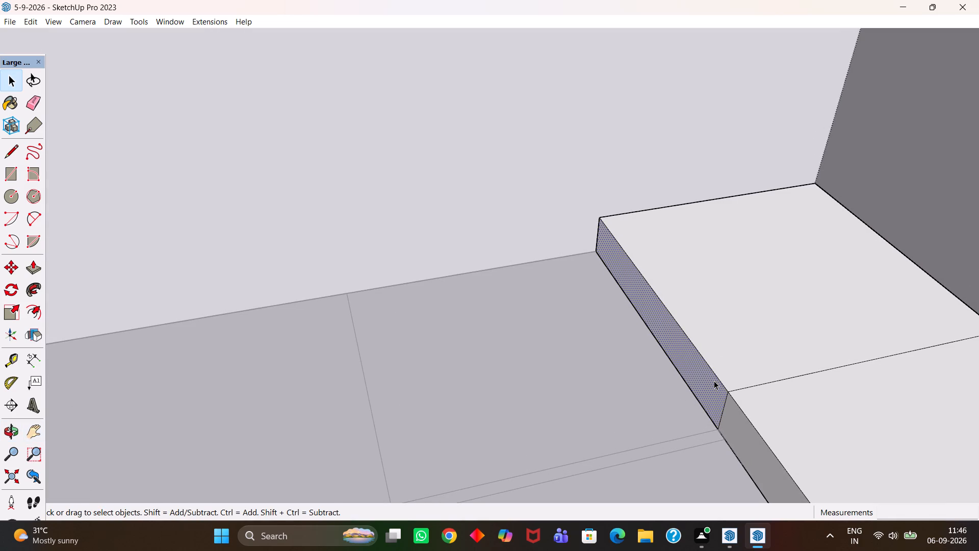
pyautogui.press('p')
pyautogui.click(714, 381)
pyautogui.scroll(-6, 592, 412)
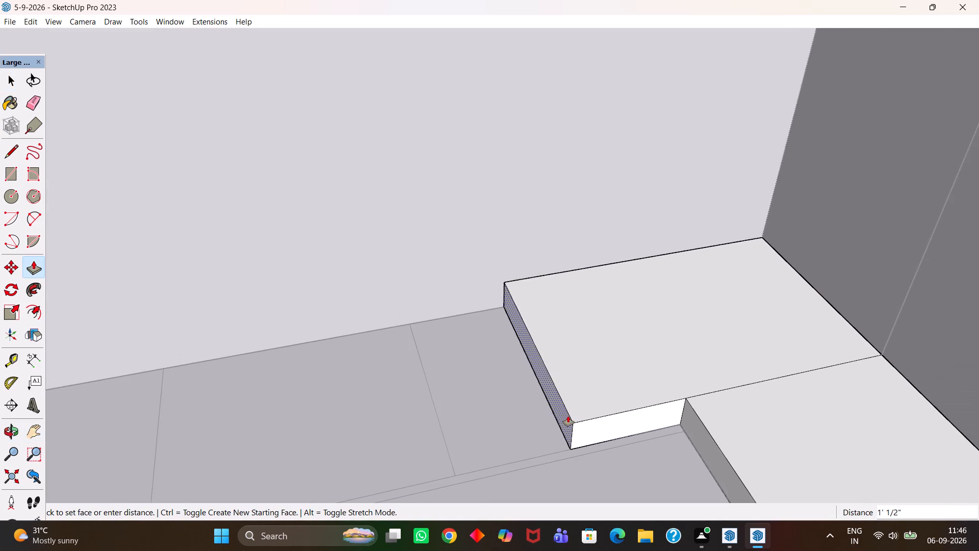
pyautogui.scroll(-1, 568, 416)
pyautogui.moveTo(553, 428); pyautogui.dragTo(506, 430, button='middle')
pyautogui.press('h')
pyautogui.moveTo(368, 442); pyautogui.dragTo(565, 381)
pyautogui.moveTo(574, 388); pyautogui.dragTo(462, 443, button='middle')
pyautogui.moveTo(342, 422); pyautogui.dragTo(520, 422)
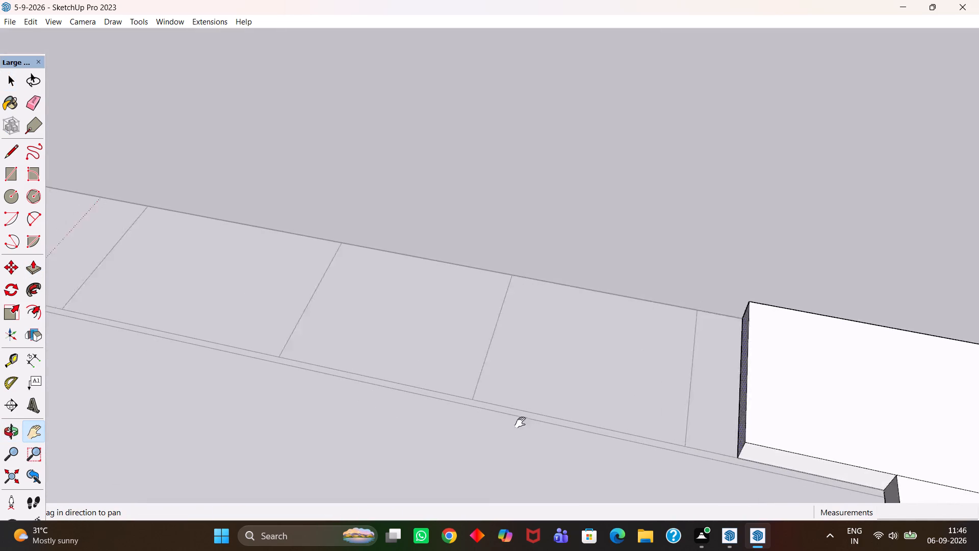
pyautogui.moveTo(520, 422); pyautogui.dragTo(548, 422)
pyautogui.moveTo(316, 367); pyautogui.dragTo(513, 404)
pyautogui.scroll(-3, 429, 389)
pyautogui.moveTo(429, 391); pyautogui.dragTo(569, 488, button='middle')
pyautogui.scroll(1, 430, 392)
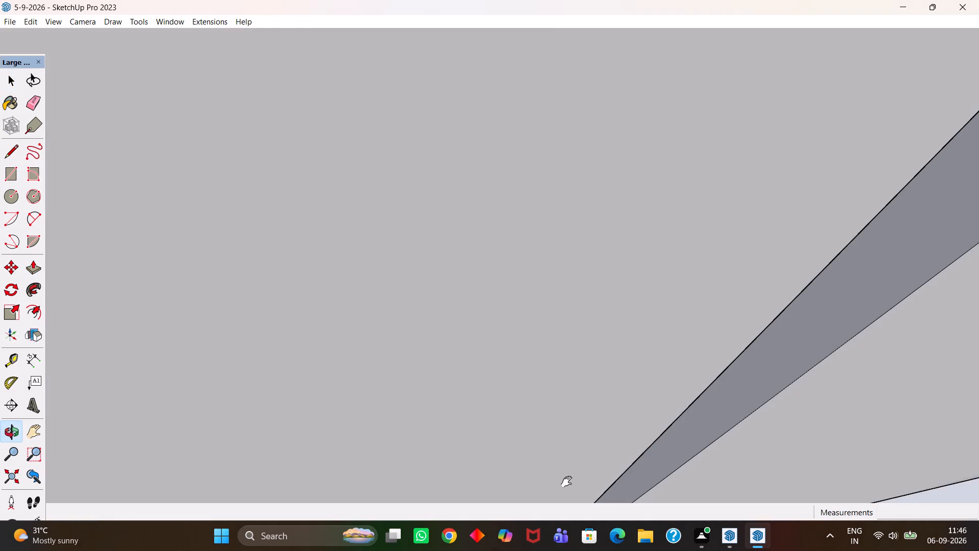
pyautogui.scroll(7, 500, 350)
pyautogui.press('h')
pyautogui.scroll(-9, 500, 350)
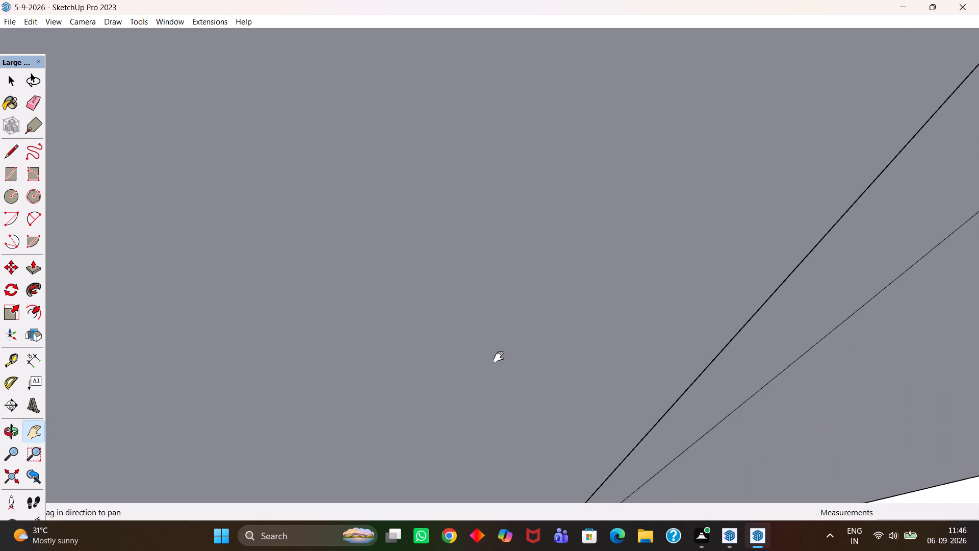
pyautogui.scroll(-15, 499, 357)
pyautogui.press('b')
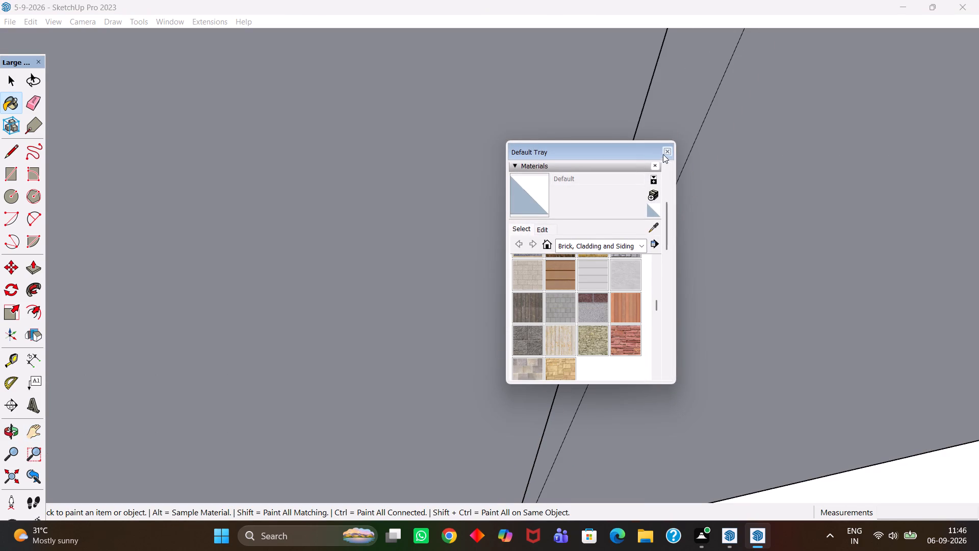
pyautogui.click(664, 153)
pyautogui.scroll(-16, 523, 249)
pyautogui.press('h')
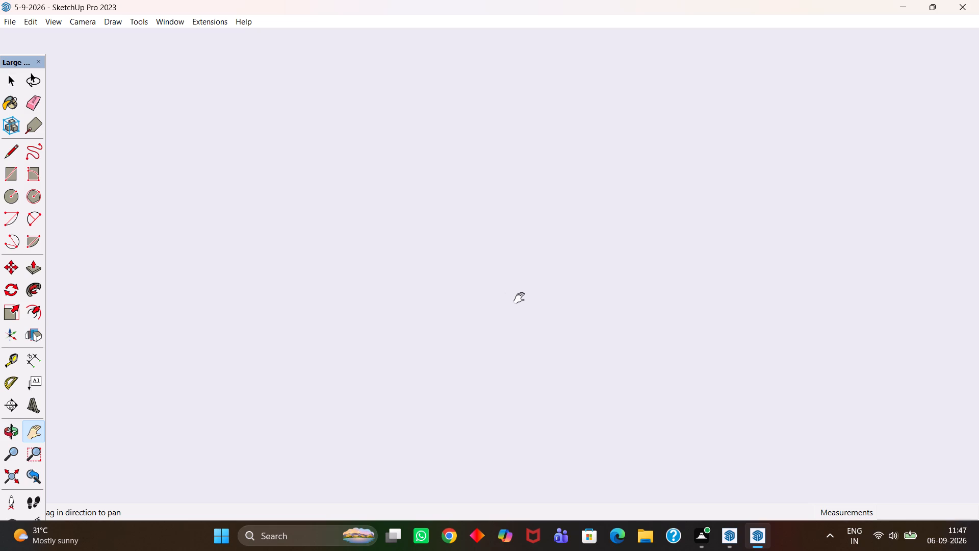
# Push/Pull the corner section's front face along the long wall to the first crosswise line on the floor.
pyautogui.scroll(-6, 520, 299)
pyautogui.press('h')
pyautogui.scroll(1, 520, 300)
pyautogui.scroll(-17, 520, 300)
pyautogui.scroll(1, 520, 297)
pyautogui.scroll(-18, 520, 297)
pyautogui.moveTo(490, 215); pyautogui.dragTo(511, 392)
pyautogui.scroll(-5, 507, 357)
pyautogui.moveTo(499, 380); pyautogui.dragTo(652, 350, button='middle')
pyautogui.scroll(1, 499, 380)
pyautogui.scroll(5, 563, 292)
pyautogui.scroll(2, 651, 335)
pyautogui.moveTo(651, 335); pyautogui.dragTo(677, 277, button='middle')
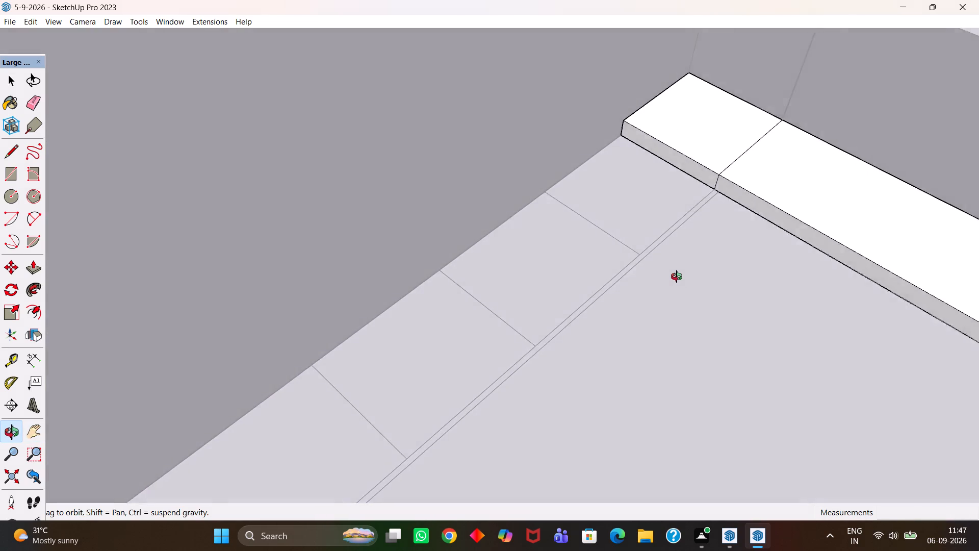
pyautogui.moveTo(677, 277); pyautogui.dragTo(696, 274, button='middle')
pyautogui.scroll(1, 695, 274)
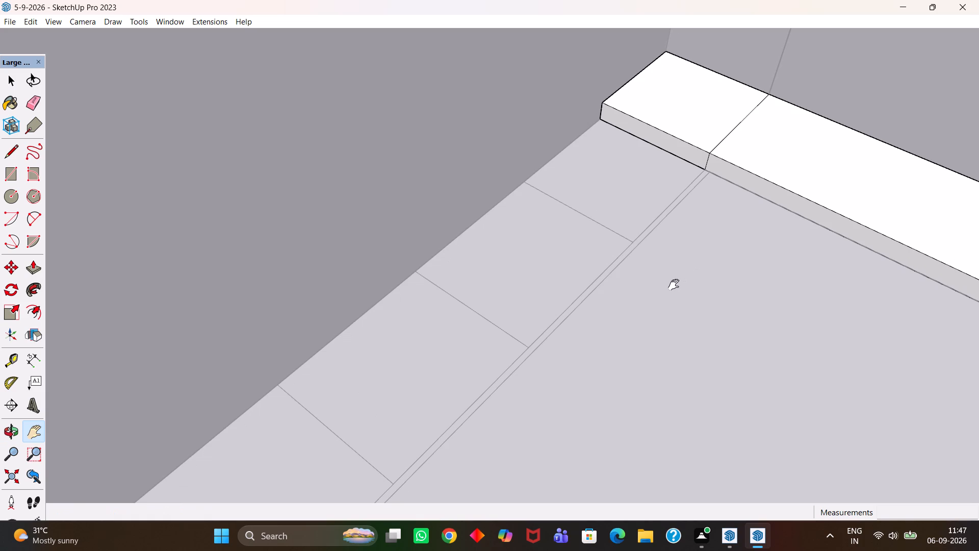
pyautogui.scroll(-2, 674, 285)
pyautogui.moveTo(674, 229); pyautogui.dragTo(597, 347)
pyautogui.scroll(6, 617, 295)
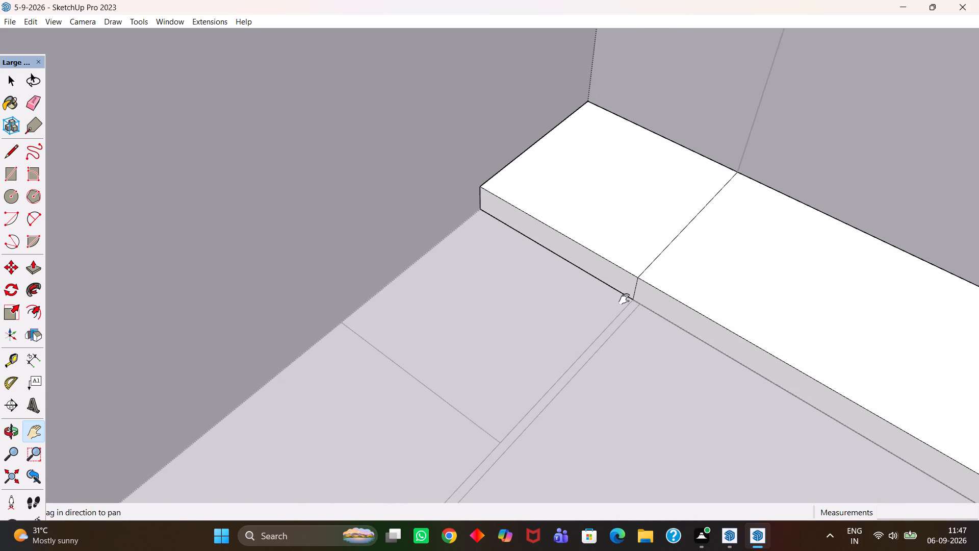
pyautogui.moveTo(635, 310); pyautogui.dragTo(564, 291, button='middle')
pyautogui.scroll(1, 594, 311)
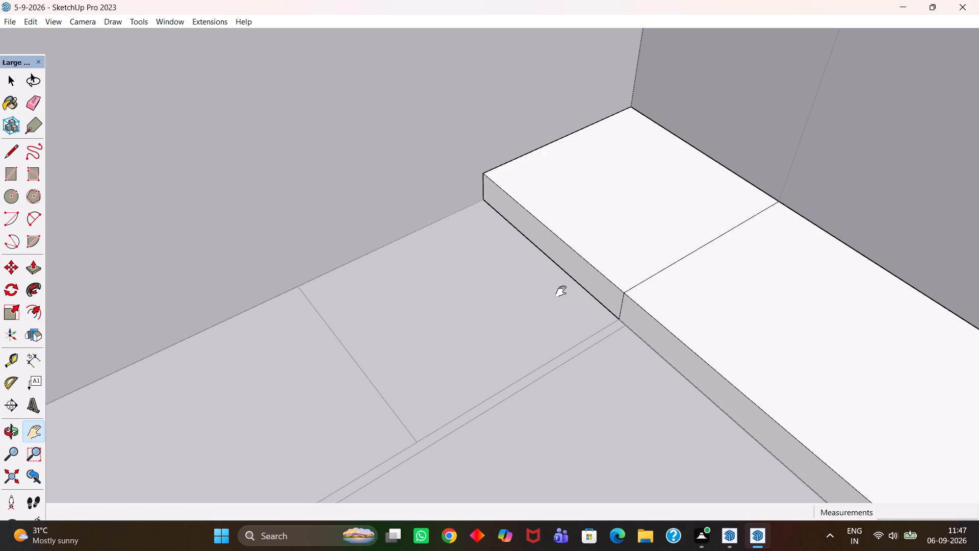
pyautogui.scroll(8, 585, 296)
pyautogui.moveTo(599, 305); pyautogui.dragTo(577, 295, button='middle')
pyautogui.scroll(1, 593, 302)
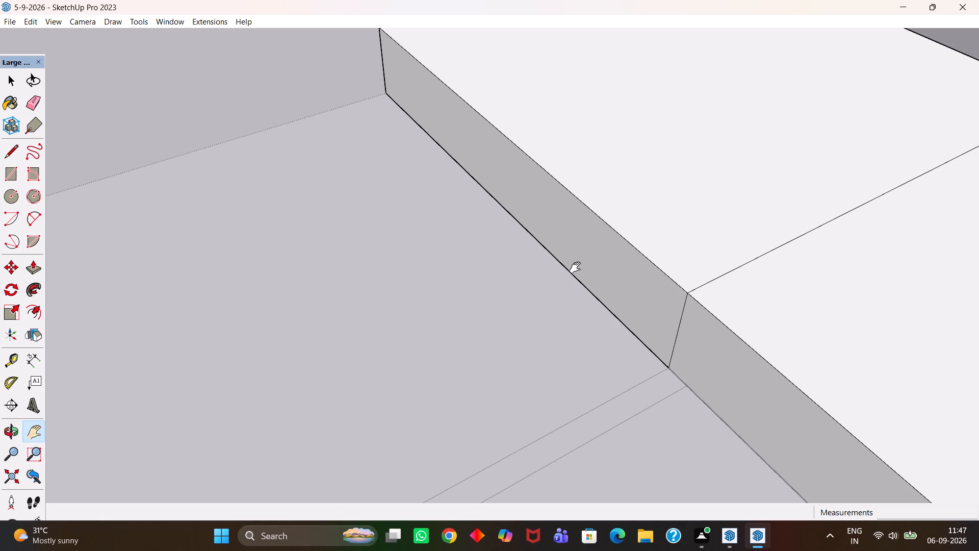
pyautogui.scroll(-3, 579, 264)
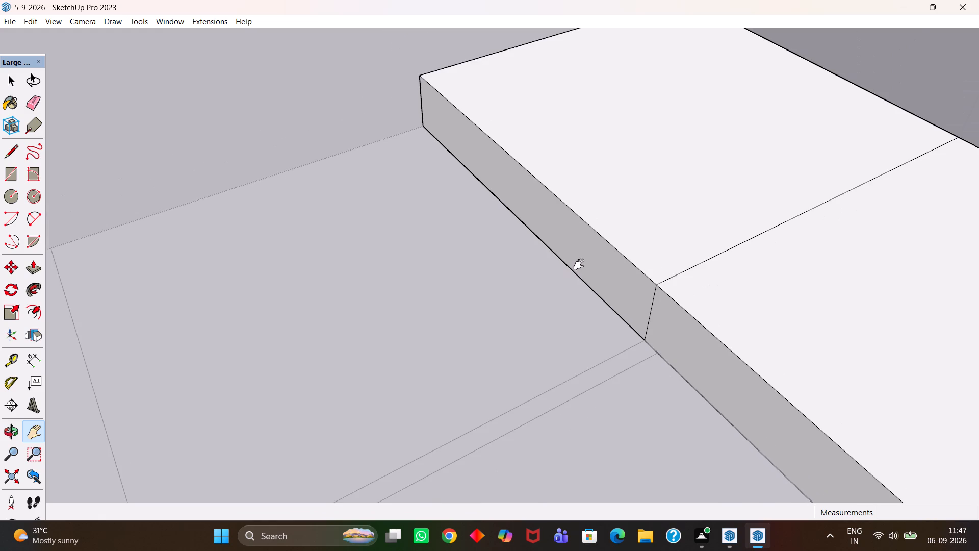
pyautogui.moveTo(579, 283); pyautogui.dragTo(570, 285, button='middle')
pyautogui.scroll(2, 570, 285)
pyautogui.press('space')
pyautogui.click(581, 272)
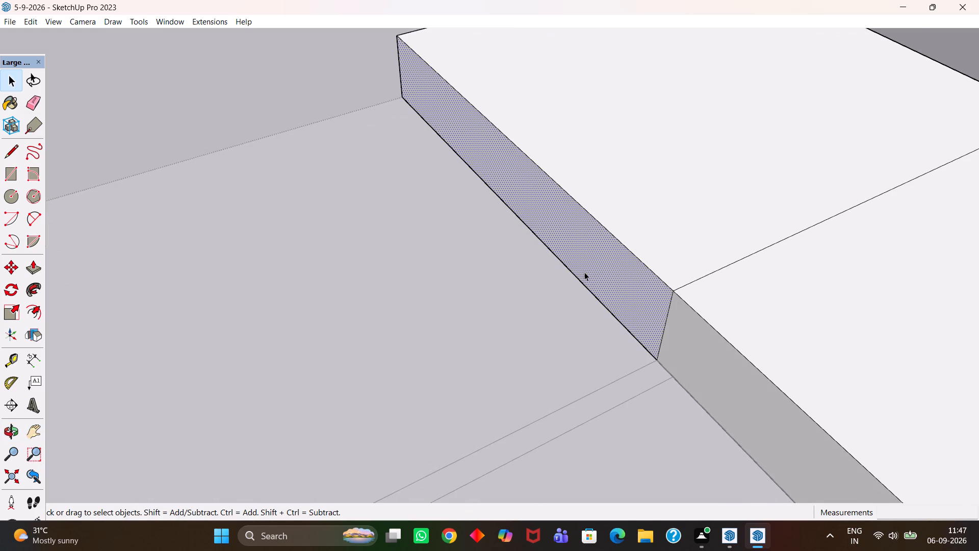
pyautogui.press('p')
pyautogui.click(585, 271)
pyautogui.scroll(-4, 453, 329)
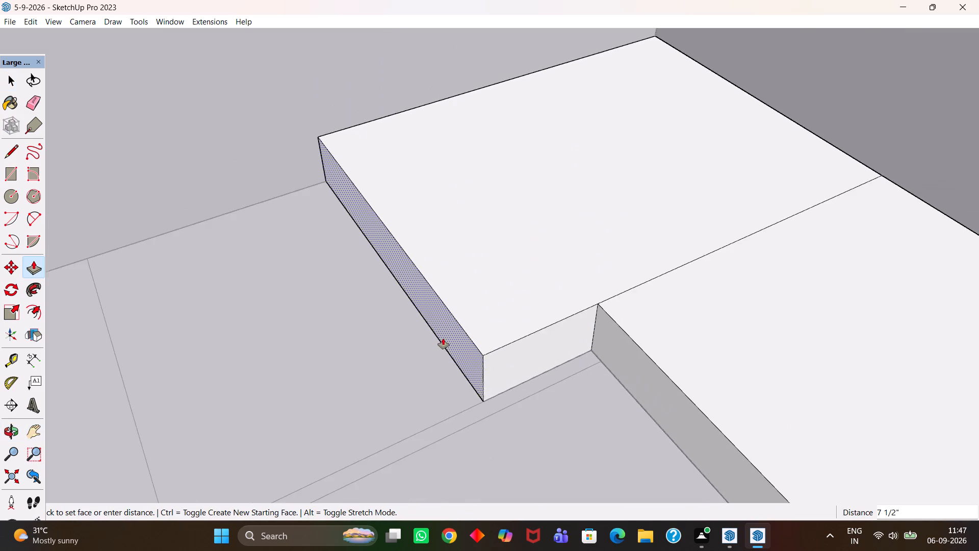
pyautogui.scroll(-2, 443, 338)
pyautogui.scroll(1, 442, 357)
pyautogui.moveTo(442, 357); pyautogui.dragTo(371, 370, button='middle')
pyautogui.press('h')
pyautogui.moveTo(333, 366); pyautogui.dragTo(607, 310)
pyautogui.moveTo(548, 340); pyautogui.dragTo(441, 330, button='middle')
pyautogui.scroll(-2, 415, 318)
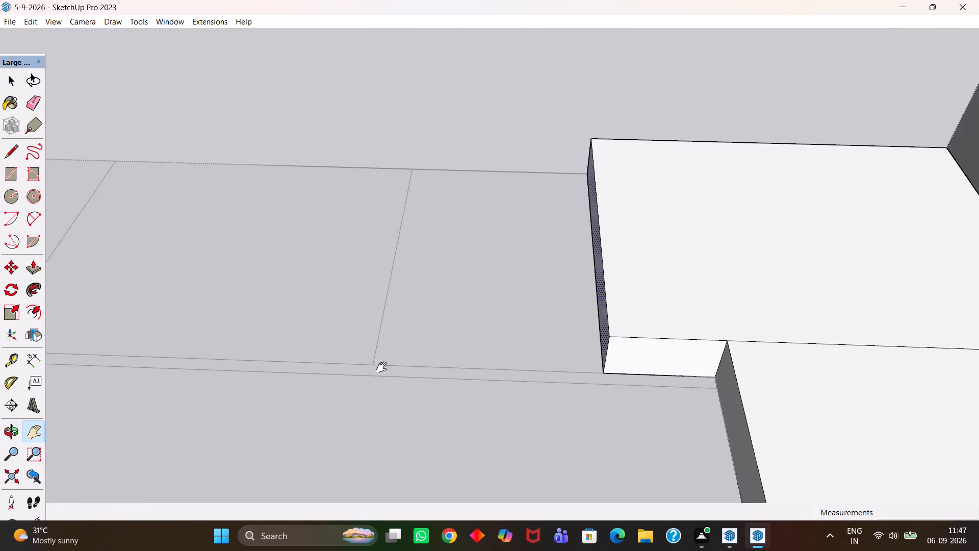
pyautogui.scroll(3, 381, 367)
pyautogui.press('Escape')
pyautogui.click(368, 365)
# Push/Pull the plinth's end face 2' 5" along the long wall to the second crosswise floor line, with a new starting face.
pyautogui.press('h')
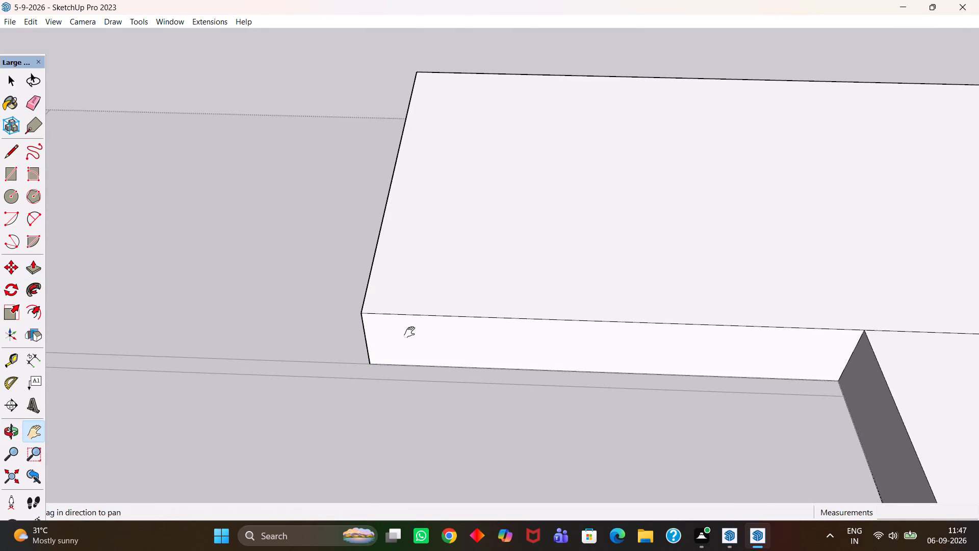
pyautogui.moveTo(381, 314); pyautogui.dragTo(746, 405)
pyautogui.moveTo(726, 407); pyautogui.dragTo(760, 392, button='middle')
pyautogui.scroll(1, 760, 392)
pyautogui.press('space')
pyautogui.click(729, 374)
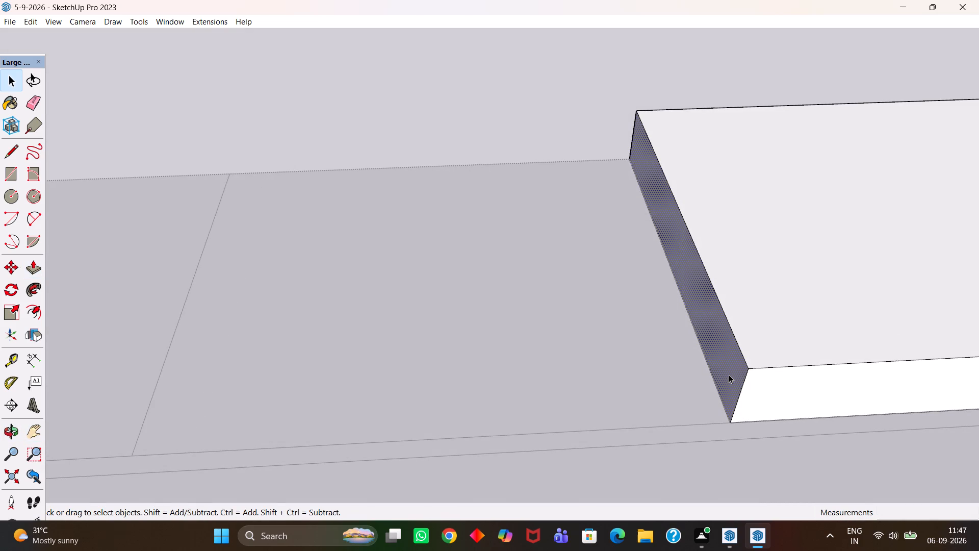
pyautogui.press('p')
pyautogui.click(729, 374)
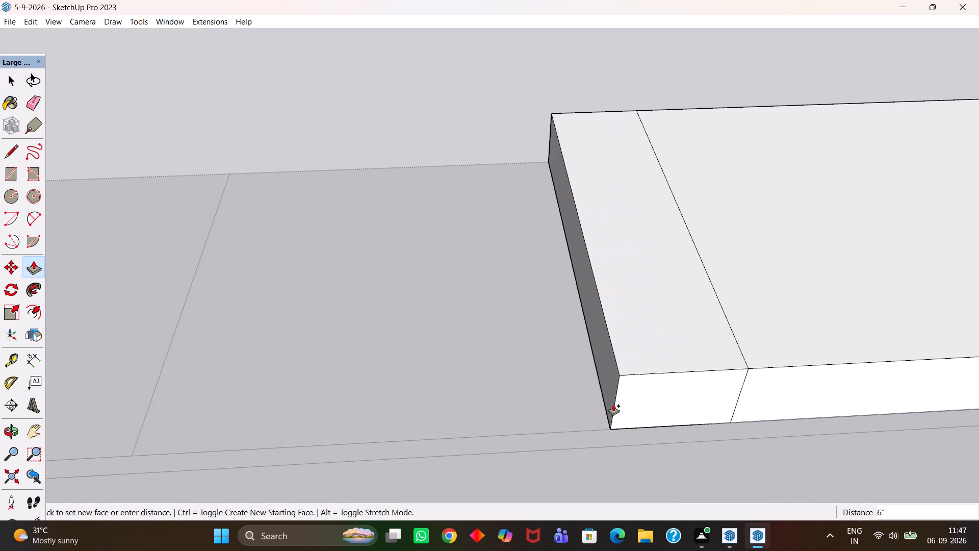
pyautogui.press('h')
pyautogui.scroll(-5, 609, 406)
pyautogui.moveTo(519, 412); pyautogui.dragTo(646, 378)
pyautogui.scroll(5, 438, 417)
pyautogui.press('Escape')
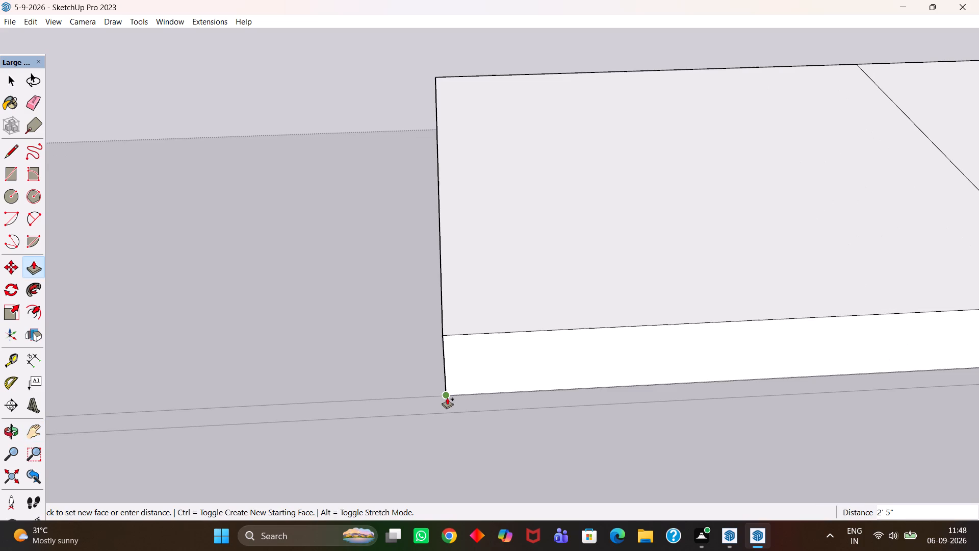
pyautogui.click(447, 398)
# Push/Pull the plinth's end face to the third crosswise floor line, using a new starting face for a separate section.
pyautogui.scroll(-3, 447, 398)
pyautogui.press('h')
pyautogui.moveTo(430, 368); pyautogui.dragTo(539, 367, button='middle')
pyautogui.scroll(3, 539, 368)
pyautogui.moveTo(487, 353); pyautogui.dragTo(546, 347)
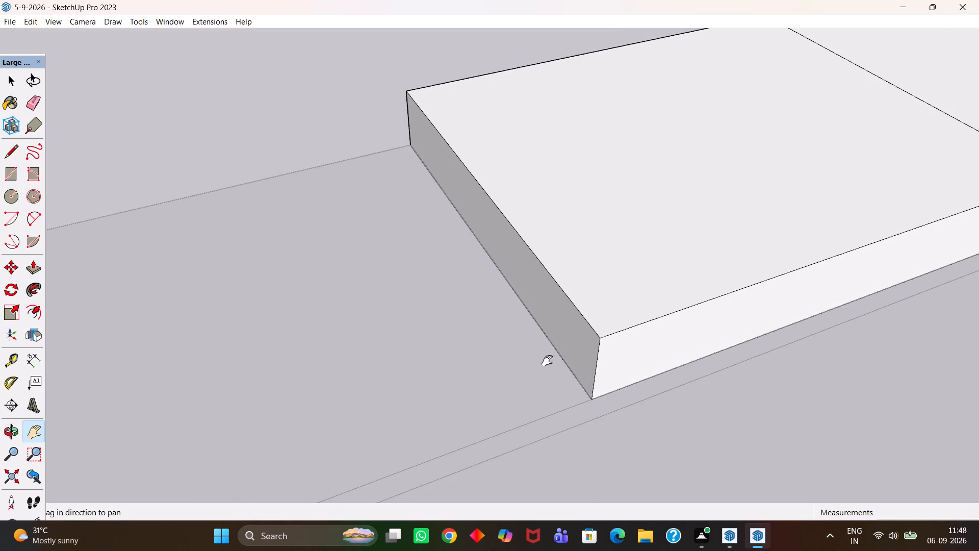
pyautogui.moveTo(532, 369); pyautogui.dragTo(518, 372, button='middle')
pyautogui.scroll(1, 518, 371)
pyautogui.press('space')
pyautogui.click(567, 329)
pyautogui.press('p')
pyautogui.click(571, 330)
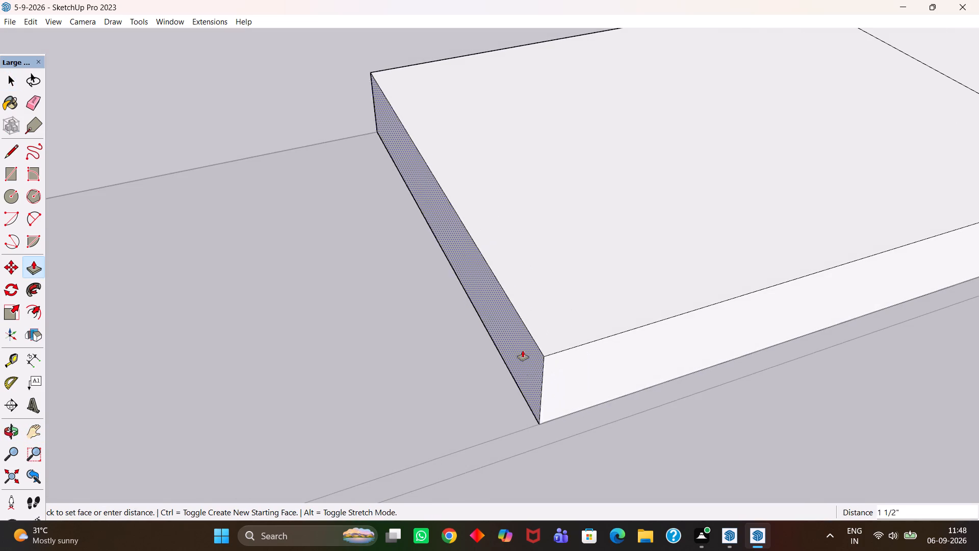
pyautogui.scroll(-4, 471, 372)
pyautogui.press('h')
pyautogui.scroll(1, 466, 387)
pyautogui.moveTo(466, 387); pyautogui.dragTo(343, 423, button='middle')
pyautogui.scroll(-2, 342, 423)
pyautogui.moveTo(310, 398); pyautogui.dragTo(594, 396)
pyautogui.moveTo(417, 387); pyautogui.dragTo(490, 372)
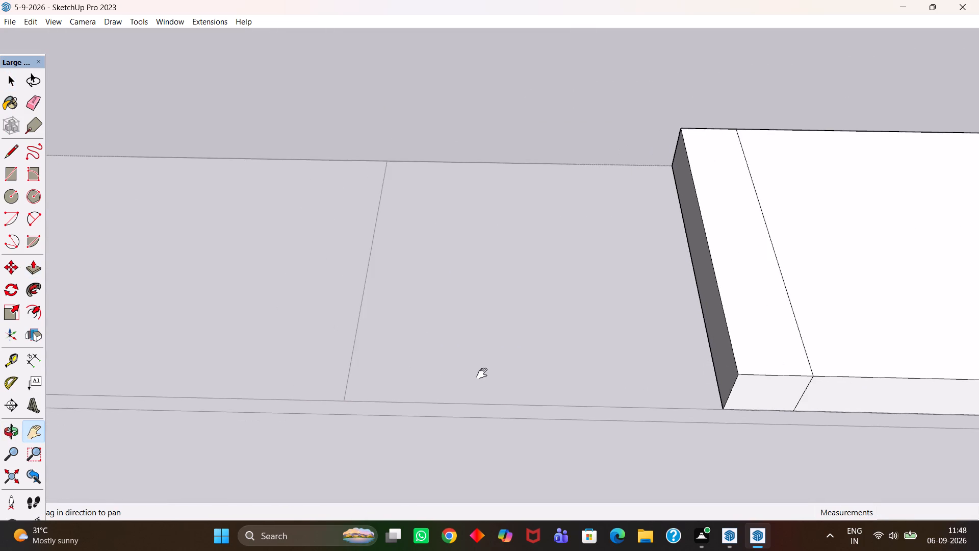
pyautogui.scroll(1, 389, 385)
pyautogui.press('Escape')
pyautogui.click(335, 404)
# Push/Pull the plinth's end face 3' along the long wall to the fourth crosswise floor line, with a new starting face.
pyautogui.press('h')
pyautogui.moveTo(358, 332); pyautogui.dragTo(669, 379)
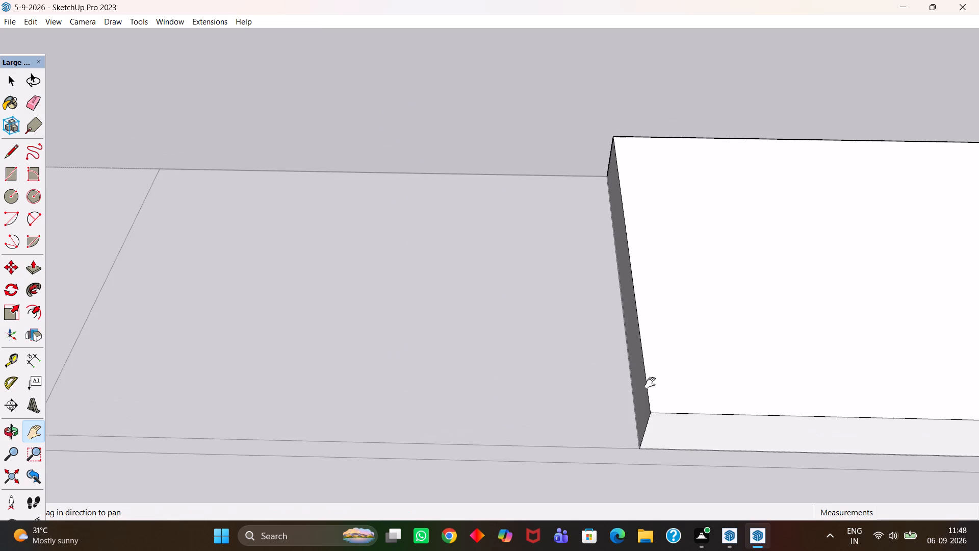
pyautogui.moveTo(653, 385); pyautogui.dragTo(685, 378, button='middle')
pyautogui.scroll(2, 680, 384)
pyautogui.press('space')
pyautogui.click(652, 387)
pyautogui.press('p')
pyautogui.click(652, 387)
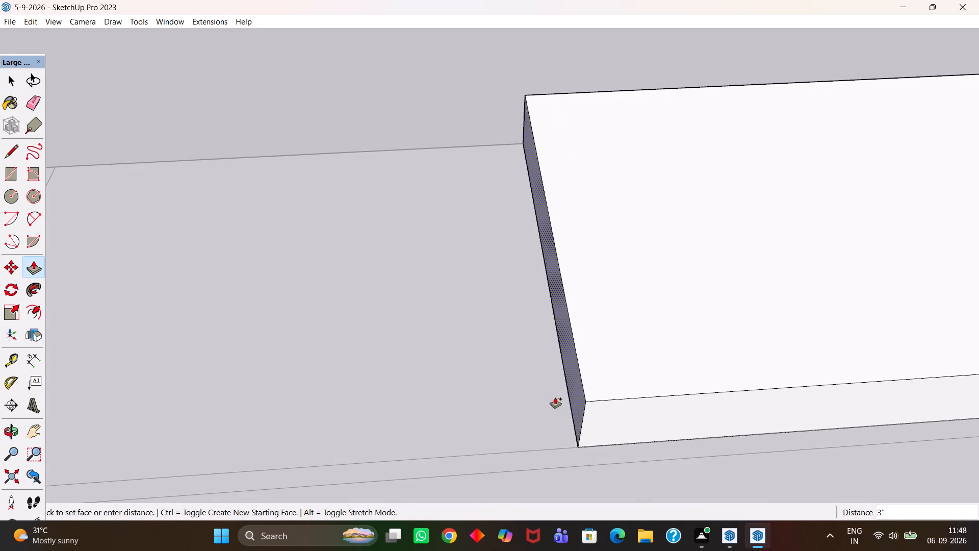
pyautogui.press('h')
pyautogui.scroll(-6, 500, 402)
pyautogui.moveTo(402, 415); pyautogui.dragTo(660, 374)
pyautogui.moveTo(646, 400); pyautogui.dragTo(576, 407, button='middle')
pyautogui.moveTo(489, 394); pyautogui.dragTo(540, 422)
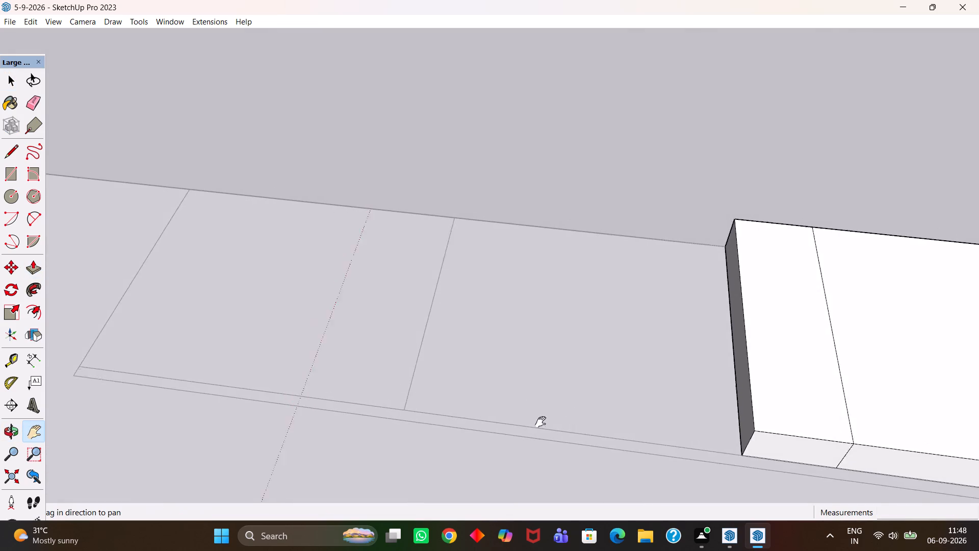
pyautogui.moveTo(540, 422); pyautogui.dragTo(587, 437)
pyautogui.middleClick(529, 444)
pyautogui.scroll(3, 531, 444)
pyautogui.press('Escape')
pyautogui.click(480, 440)
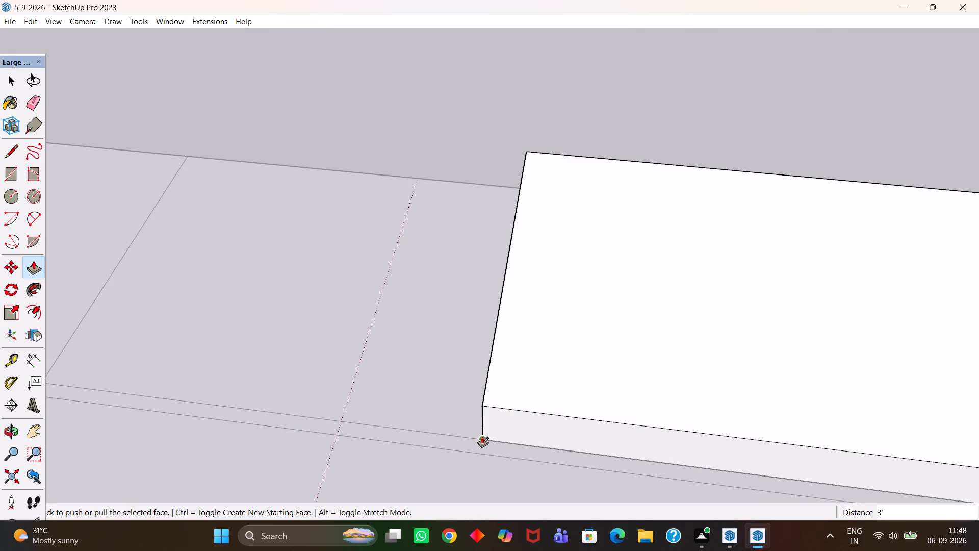
# Push/Pull the plinth's end face about 2' 6" to the last crosswise line of the layout, using a new starting face.
pyautogui.moveTo(518, 421); pyautogui.dragTo(625, 403, button='middle')
pyautogui.scroll(2, 625, 403)
pyautogui.press('h')
pyautogui.scroll(2, 520, 382)
pyautogui.moveTo(546, 384); pyautogui.dragTo(606, 392, button='middle')
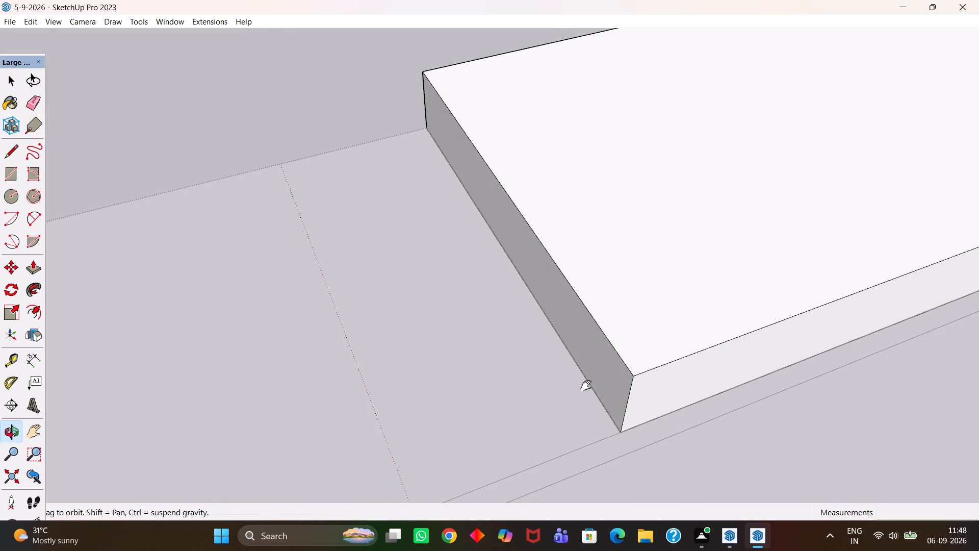
pyautogui.press('space')
pyautogui.click(609, 377)
pyautogui.press('p')
pyautogui.click(610, 377)
pyautogui.scroll(1, 517, 400)
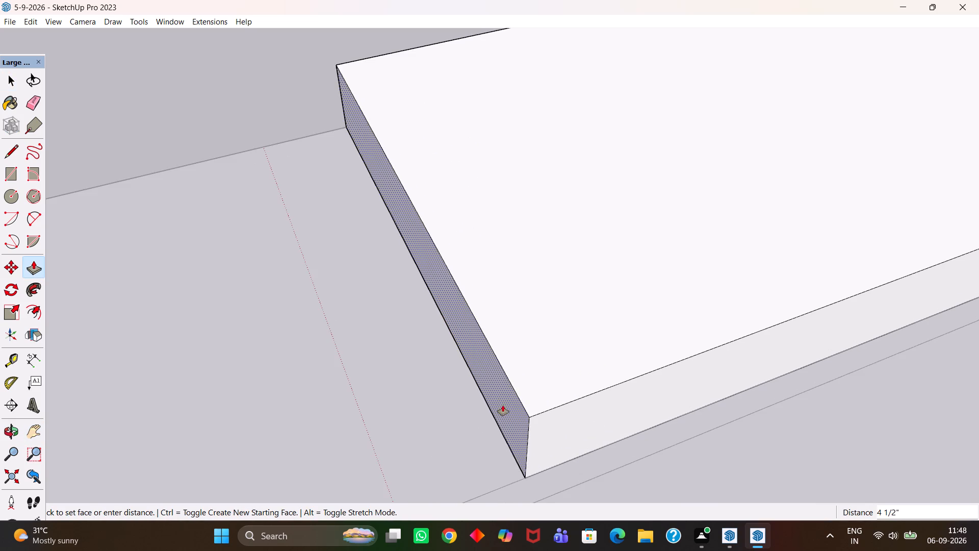
pyautogui.press('h')
pyautogui.scroll(-6, 431, 413)
pyautogui.moveTo(462, 405); pyautogui.dragTo(406, 422, button='middle')
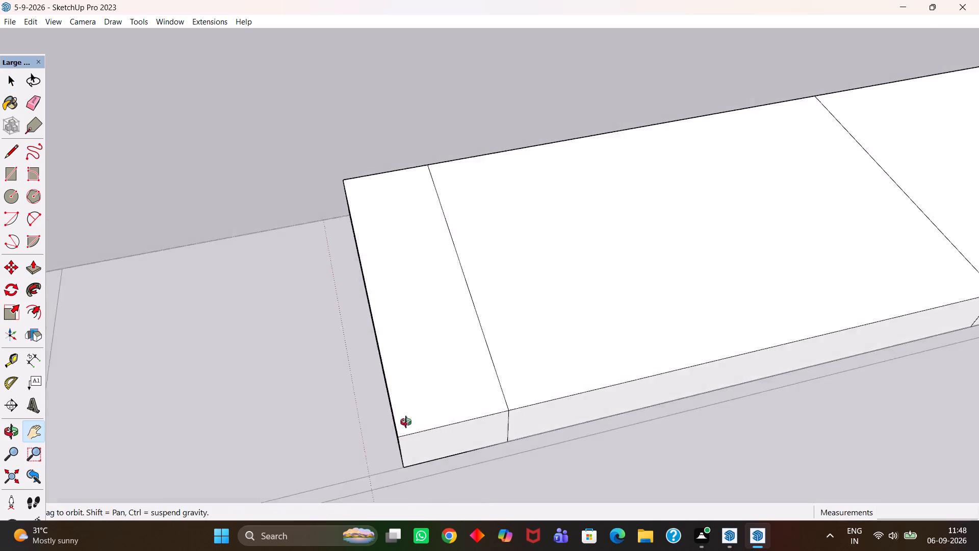
pyautogui.moveTo(406, 422); pyautogui.dragTo(333, 405, button='middle')
pyautogui.moveTo(341, 381); pyautogui.dragTo(693, 373)
pyautogui.moveTo(673, 398); pyautogui.dragTo(542, 407, button='middle')
pyautogui.moveTo(373, 363); pyautogui.dragTo(672, 429)
pyautogui.scroll(2, 557, 420)
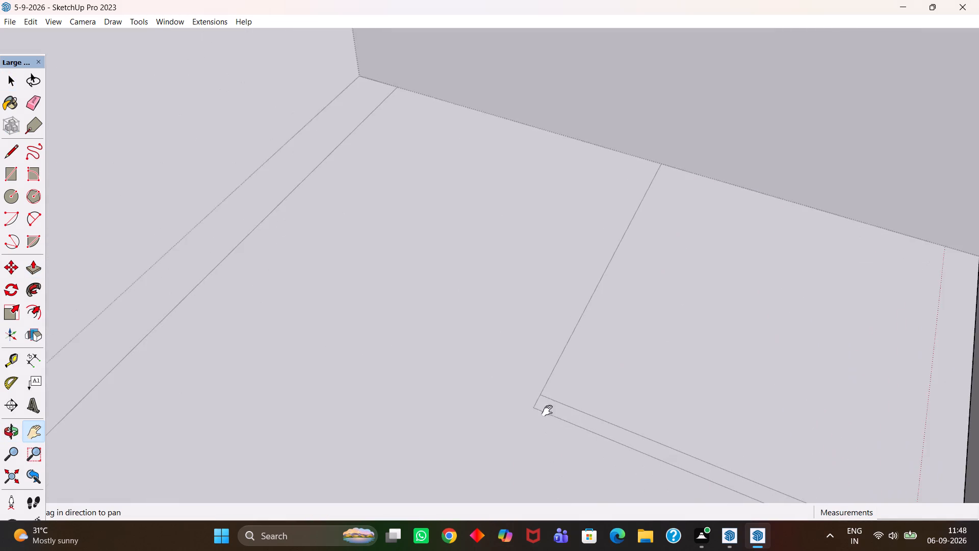
pyautogui.moveTo(528, 395); pyautogui.dragTo(588, 413, button='middle')
pyautogui.scroll(2, 588, 413)
pyautogui.press('Escape')
pyautogui.click(588, 407)
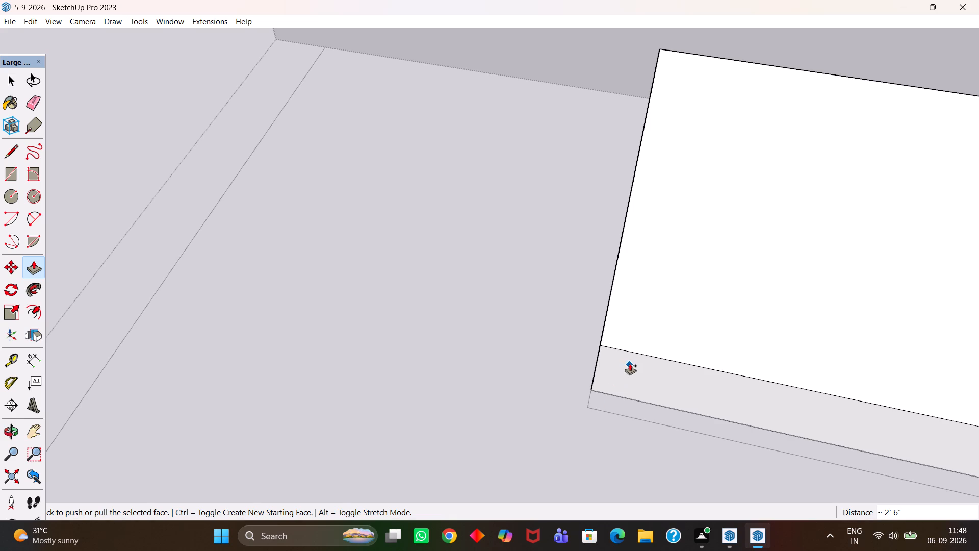
# Examine the sectioned plinth run around the room from above, together with the wardrobe and window walls.
pyautogui.scroll(-6, 630, 364)
pyautogui.scroll(-15, 612, 372)
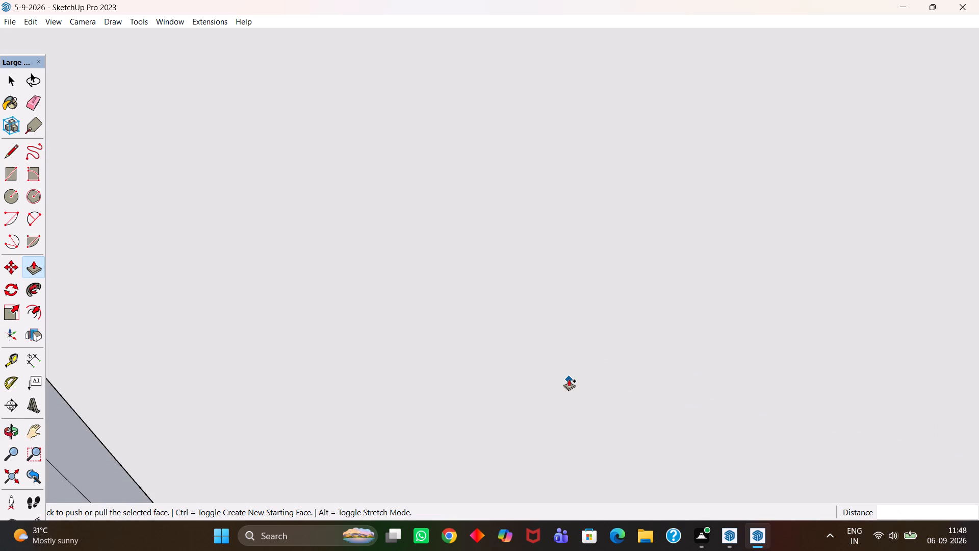
pyautogui.press('h')
pyautogui.scroll(-16, 569, 380)
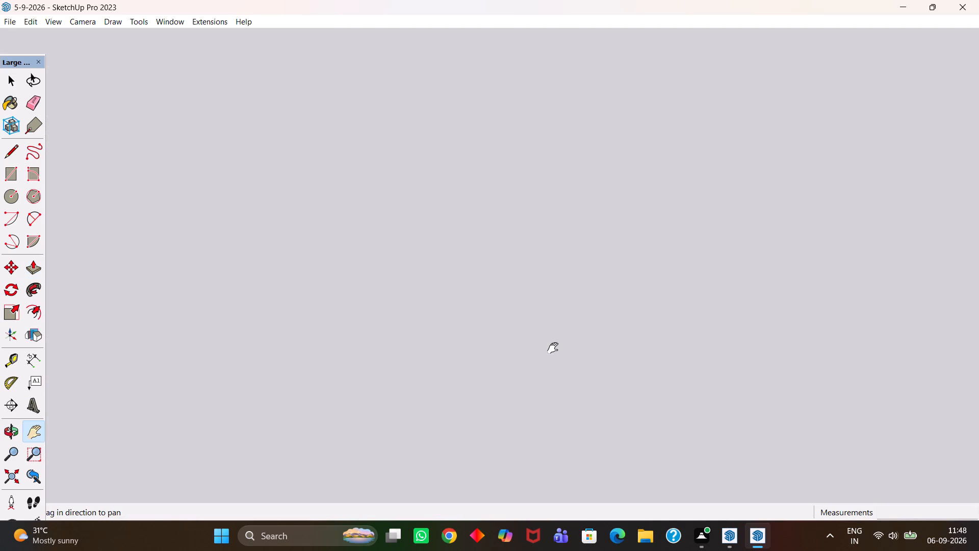
pyautogui.scroll(-13, 553, 348)
pyautogui.scroll(1, 553, 354)
pyautogui.scroll(-10, 553, 354)
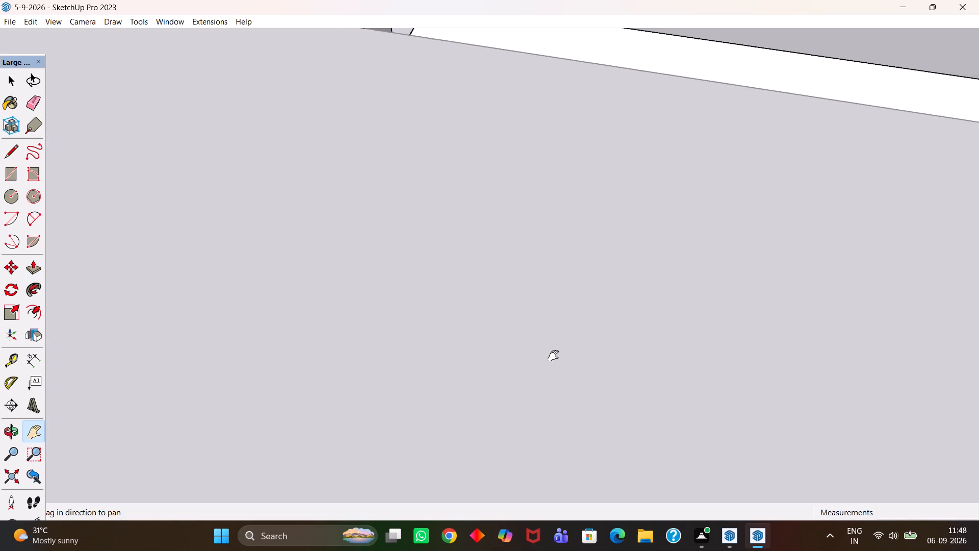
pyautogui.scroll(-20, 553, 356)
pyautogui.scroll(-6, 553, 356)
pyautogui.moveTo(540, 284); pyautogui.dragTo(602, 360, button='middle')
pyautogui.moveTo(608, 273); pyautogui.dragTo(612, 302)
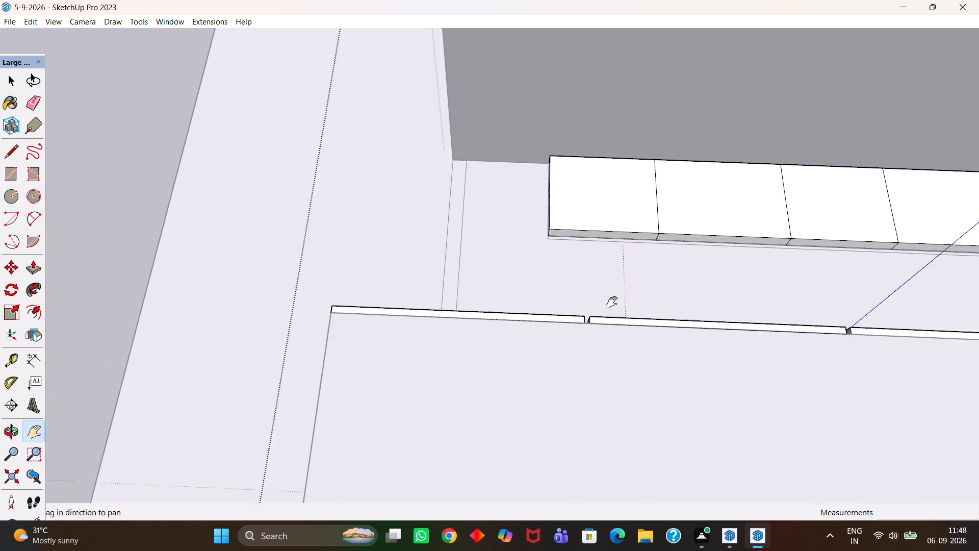
pyautogui.moveTo(612, 302); pyautogui.dragTo(633, 411)
pyautogui.scroll(-6, 604, 394)
pyautogui.scroll(1, 568, 392)
pyautogui.moveTo(568, 392); pyautogui.dragTo(660, 367, button='middle')
pyautogui.scroll(-5, 660, 367)
pyautogui.moveTo(580, 366); pyautogui.dragTo(732, 403, button='middle')
pyautogui.scroll(3, 675, 411)
pyautogui.press('h')
pyautogui.moveTo(700, 302); pyautogui.dragTo(629, 423)
pyautogui.moveTo(577, 438); pyautogui.dragTo(699, 336, button='middle')
pyautogui.scroll(-5, 699, 336)
pyautogui.moveTo(666, 255); pyautogui.dragTo(634, 356)
pyautogui.moveTo(613, 391); pyautogui.dragTo(638, 381, button='middle')
pyautogui.scroll(3, 634, 383)
pyautogui.moveTo(671, 387); pyautogui.dragTo(690, 388, button='middle')
pyautogui.scroll(2, 690, 388)
pyautogui.press('h')
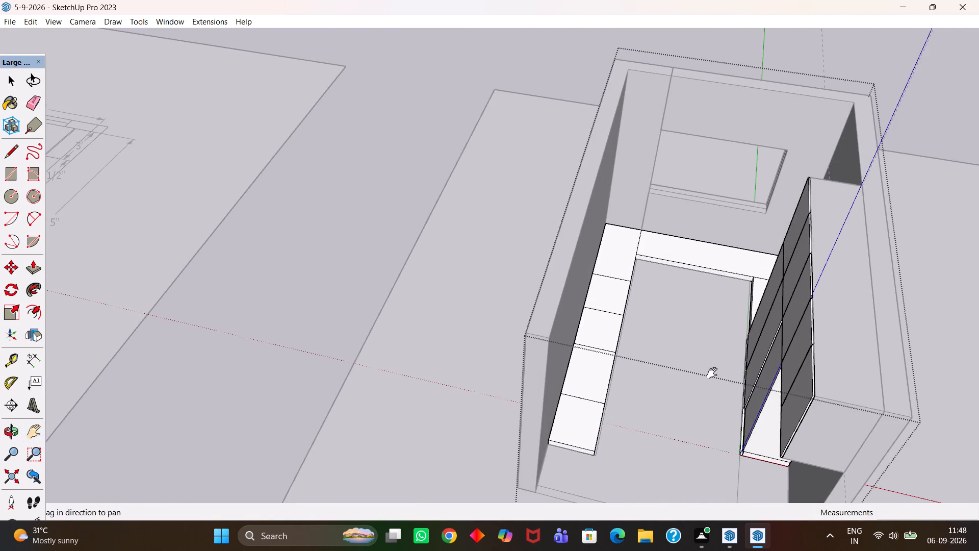
pyautogui.moveTo(716, 357); pyautogui.dragTo(589, 360)
pyautogui.scroll(-4, 563, 362)
pyautogui.moveTo(534, 375); pyautogui.dragTo(575, 387, button='middle')
pyautogui.scroll(3, 534, 375)
# Exit editing of the room group.
pyautogui.press('space')
pyautogui.scroll(-4, 579, 384)
pyautogui.doubleClick(873, 271)
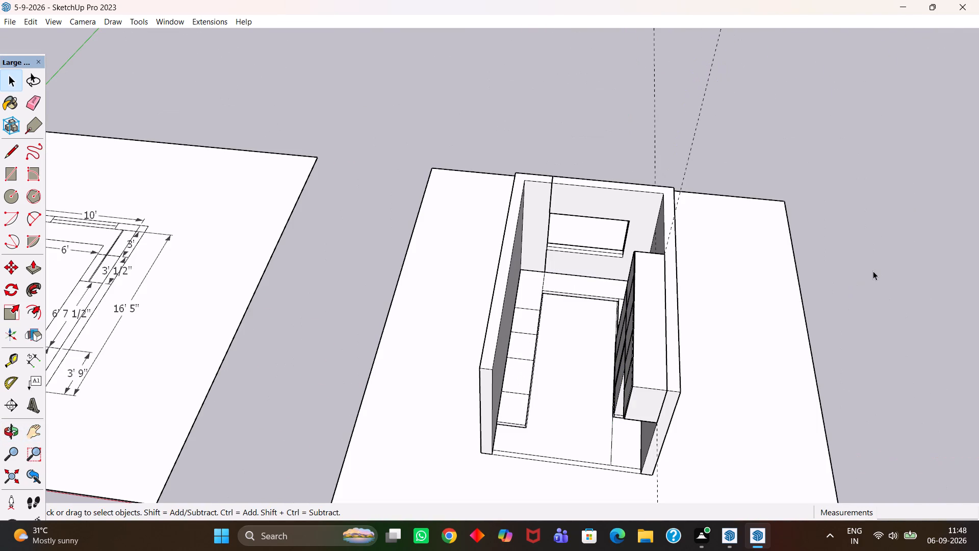
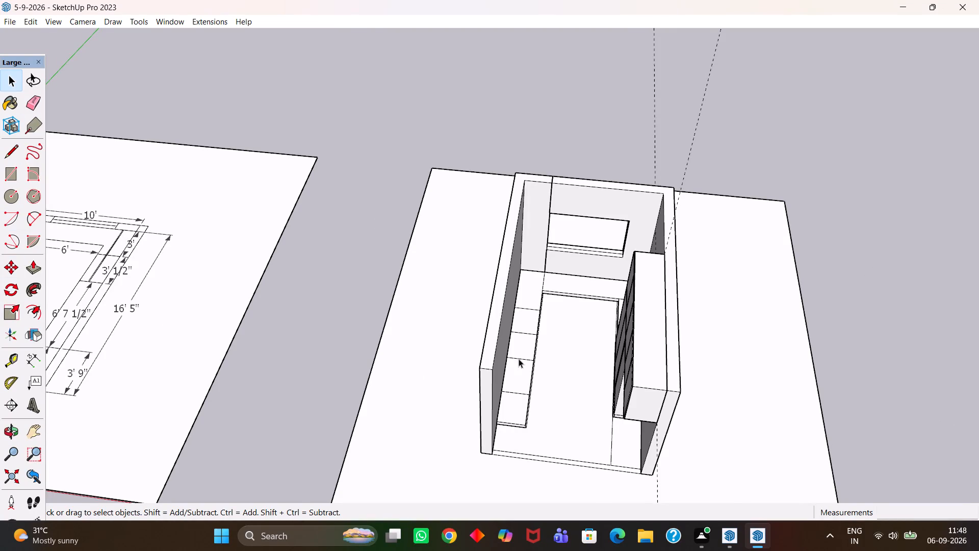
# Examine the sectioned plinth run, the window side and the wardrobe base from several angles around the room.
pyautogui.scroll(6, 507, 374)
pyautogui.scroll(-11, 512, 371)
pyautogui.moveTo(488, 399); pyautogui.dragTo(537, 396, button='middle')
pyautogui.scroll(1, 488, 399)
pyautogui.middleClick(537, 396)
pyautogui.scroll(3, 537, 396)
pyautogui.press('h')
pyautogui.moveTo(561, 388); pyautogui.dragTo(443, 403)
pyautogui.scroll(8, 480, 381)
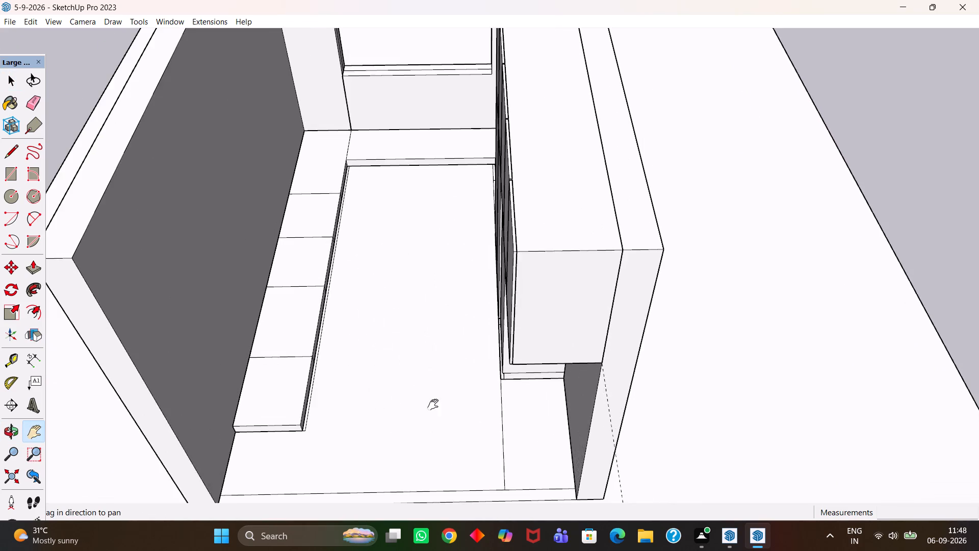
pyautogui.scroll(4, 437, 409)
pyautogui.scroll(-5, 422, 409)
pyautogui.scroll(16, 279, 438)
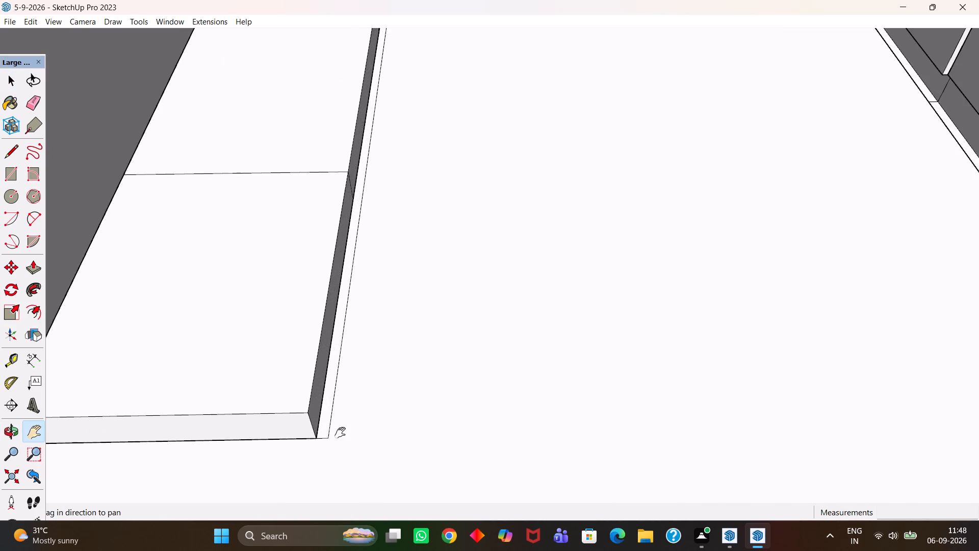
pyautogui.scroll(1, 264, 406)
pyautogui.scroll(-17, 348, 331)
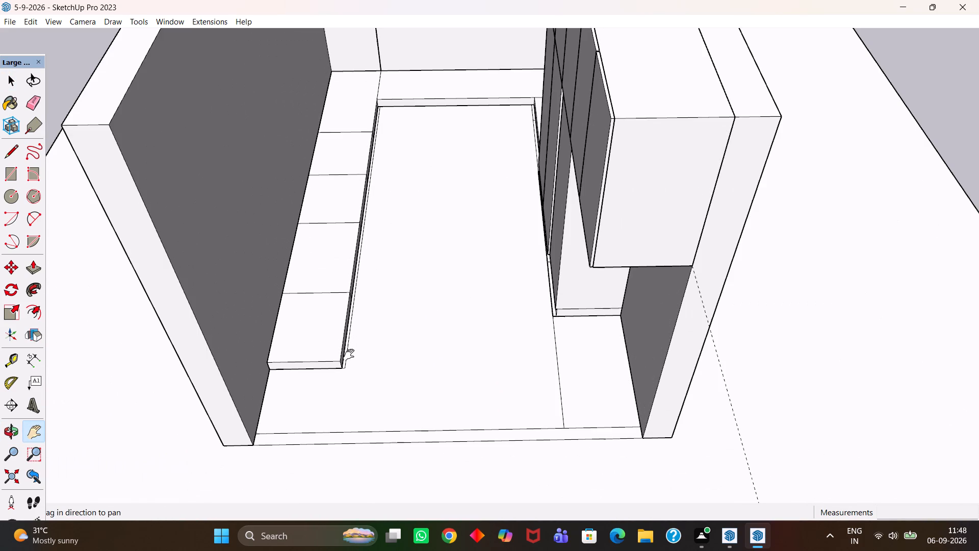
pyautogui.scroll(-3, 351, 357)
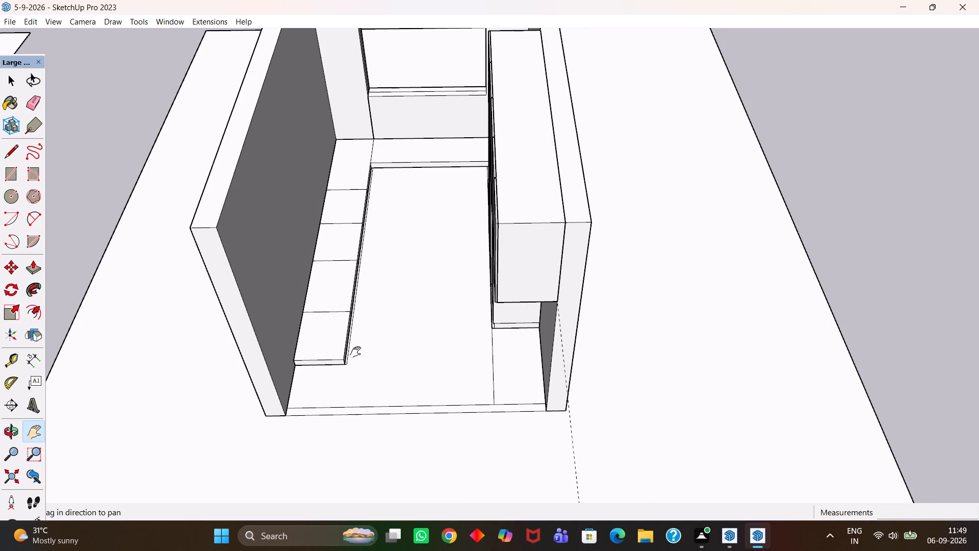
pyautogui.scroll(-5, 364, 338)
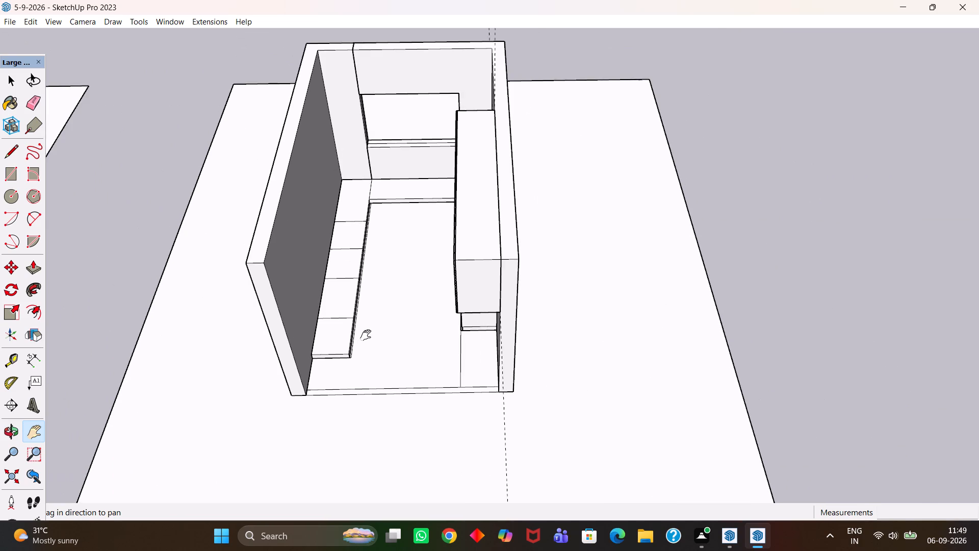
pyautogui.scroll(4, 372, 338)
pyautogui.press('h')
pyautogui.moveTo(373, 303); pyautogui.dragTo(439, 395)
pyautogui.scroll(4, 436, 405)
pyautogui.moveTo(430, 409); pyautogui.dragTo(397, 329, button='middle')
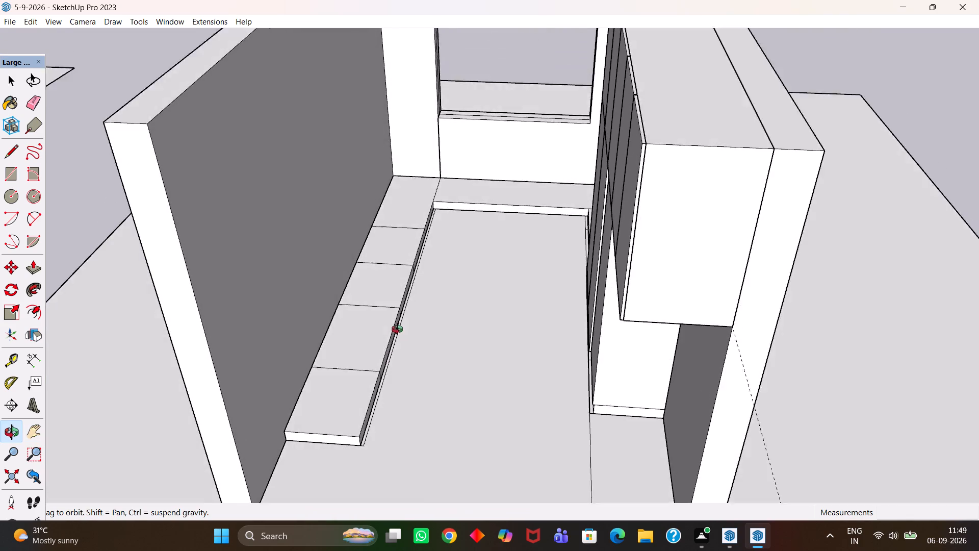
pyautogui.moveTo(397, 329); pyautogui.dragTo(395, 315, button='middle')
pyautogui.scroll(1, 393, 324)
pyautogui.scroll(-5, 397, 322)
pyautogui.moveTo(407, 329); pyautogui.dragTo(414, 337, button='middle')
pyautogui.scroll(1, 414, 337)
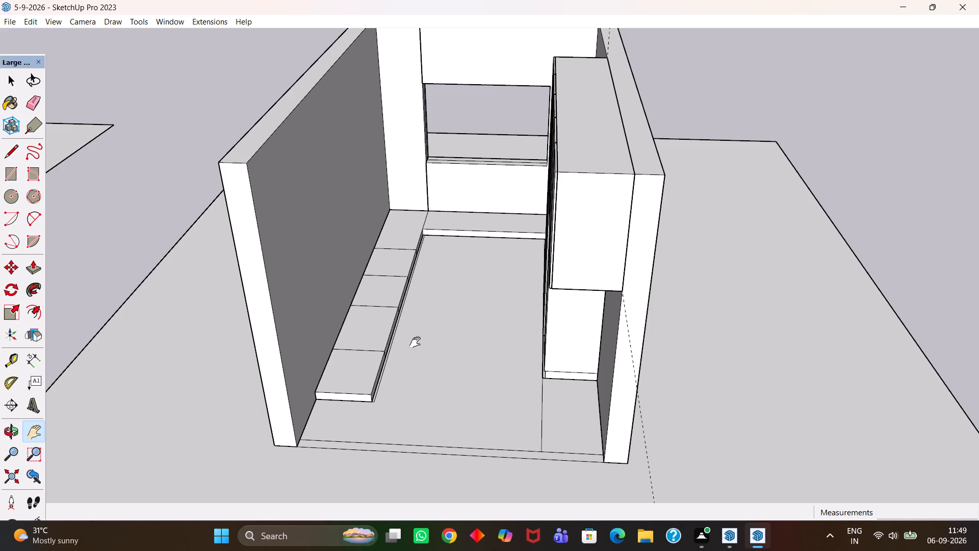
pyautogui.press('h')
pyautogui.scroll(4, 424, 329)
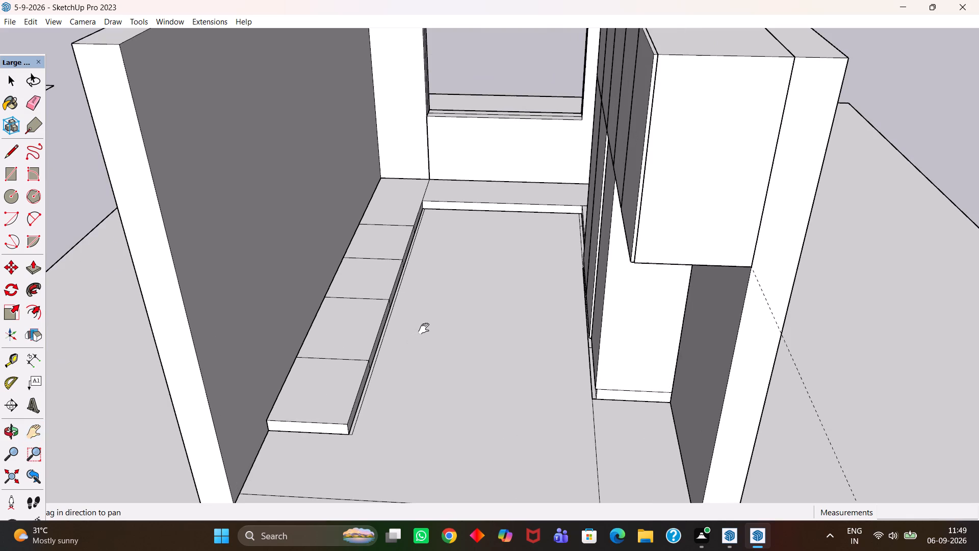
pyautogui.scroll(-4, 424, 328)
pyautogui.moveTo(428, 272); pyautogui.dragTo(481, 316)
pyautogui.moveTo(552, 296); pyautogui.dragTo(609, 362, button='middle')
pyautogui.scroll(1, 609, 362)
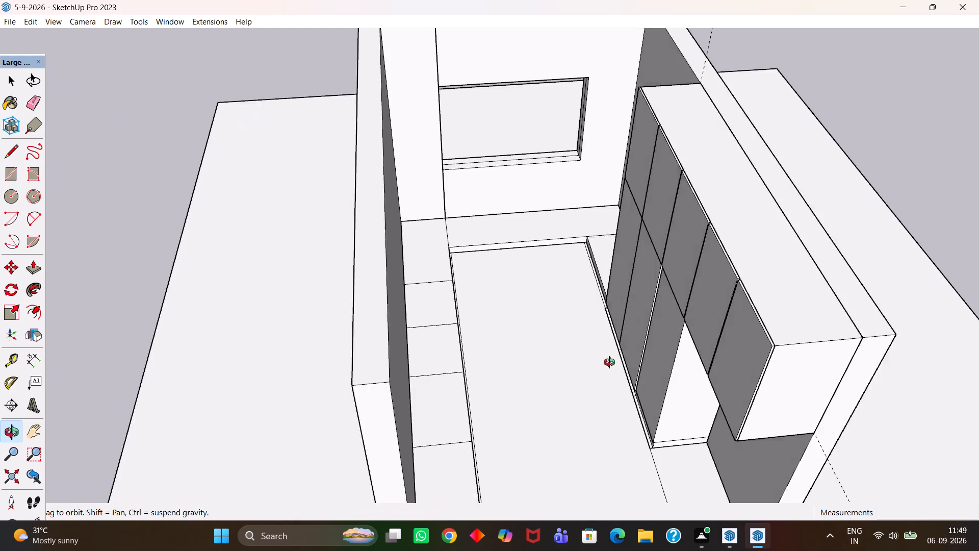
pyautogui.moveTo(609, 362); pyautogui.dragTo(590, 392, button='middle')
pyautogui.middleClick(590, 392)
pyautogui.moveTo(598, 396); pyautogui.dragTo(614, 407, button='middle')
pyautogui.scroll(5, 615, 395)
pyautogui.moveTo(547, 296); pyautogui.dragTo(619, 387, button='middle')
pyautogui.scroll(1, 547, 313)
pyautogui.scroll(-4, 619, 387)
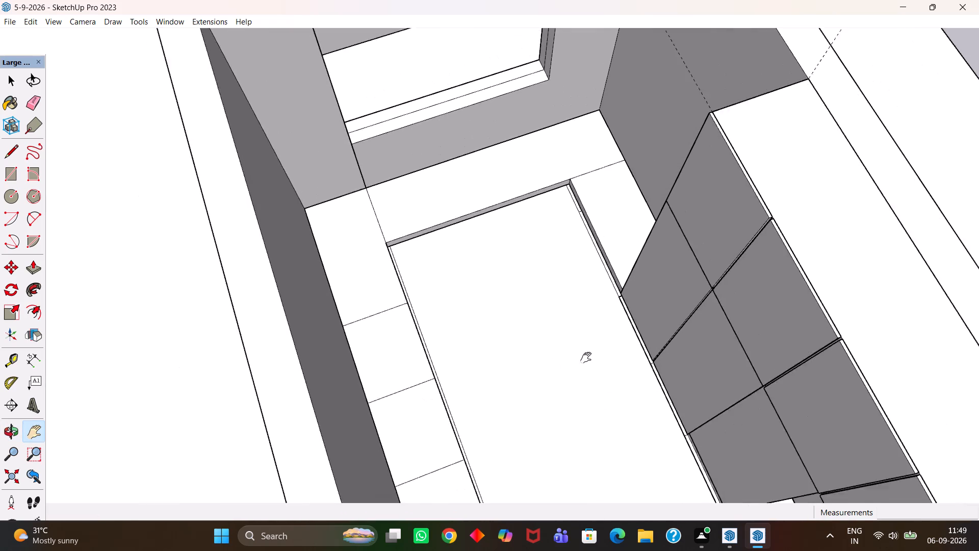
pyautogui.scroll(-2, 586, 358)
pyautogui.moveTo(585, 320); pyautogui.dragTo(336, 387)
pyautogui.moveTo(393, 440); pyautogui.dragTo(702, 407, button='middle')
pyautogui.scroll(4, 449, 377)
pyautogui.scroll(-2, 449, 377)
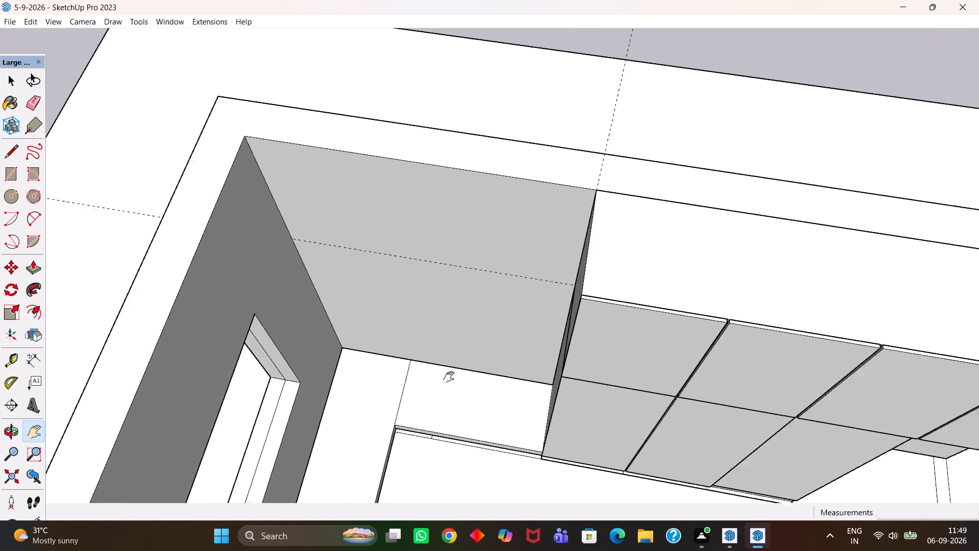
pyautogui.scroll(-2, 449, 377)
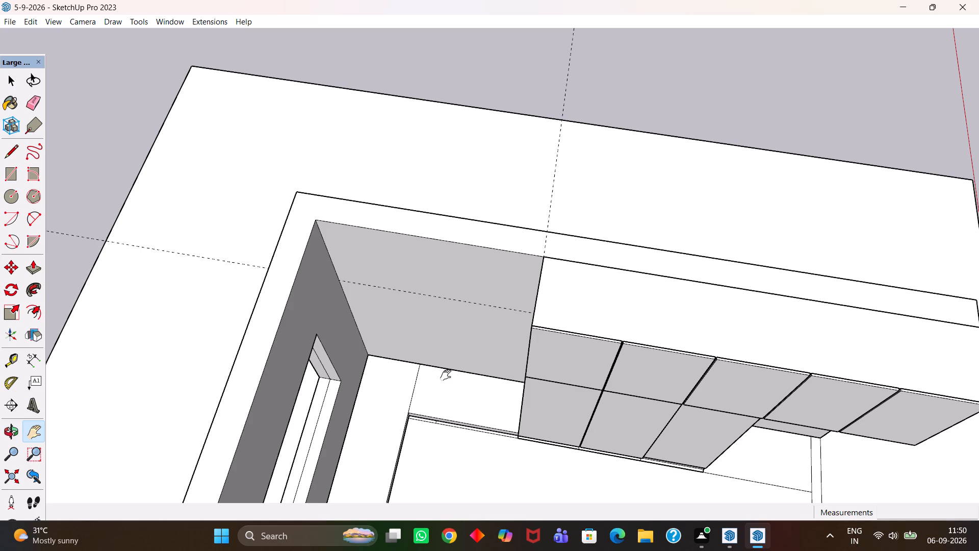
# Place a vertical guide on the plinth's front face about 1' from the inner corner, at the short floor layout line.
pyautogui.press('h')
pyautogui.scroll(-5, 457, 381)
pyautogui.scroll(1, 454, 382)
pyautogui.scroll(-3, 452, 382)
pyautogui.scroll(9, 439, 391)
pyautogui.moveTo(433, 405); pyautogui.dragTo(432, 398, button='middle')
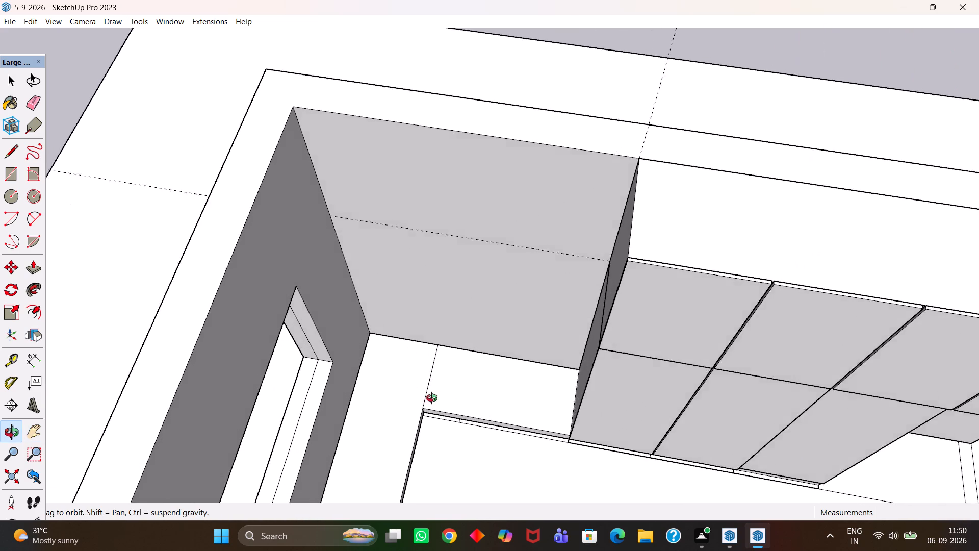
pyautogui.scroll(2, 432, 398)
pyautogui.moveTo(432, 398); pyautogui.dragTo(445, 364, button='middle')
pyautogui.scroll(1, 450, 391)
pyautogui.scroll(12, 457, 455)
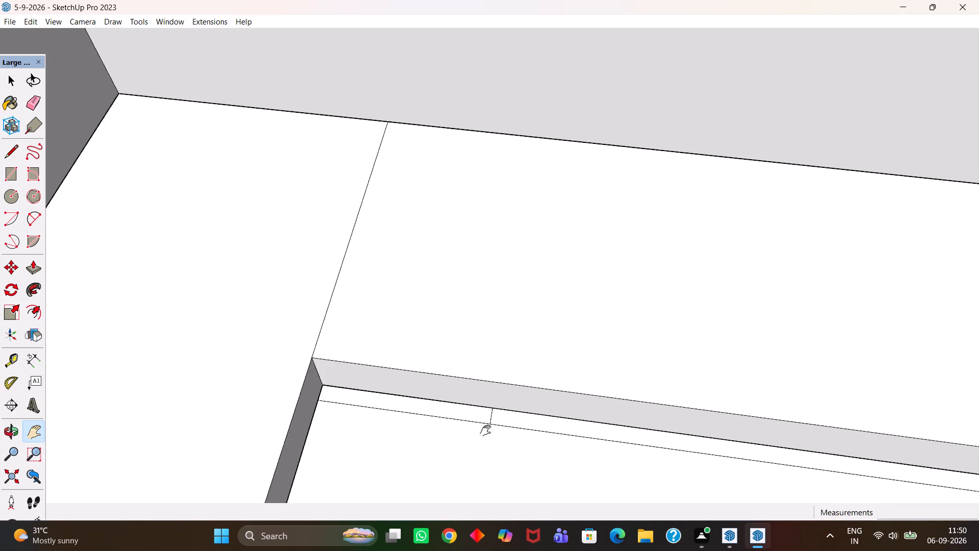
pyautogui.moveTo(496, 418); pyautogui.dragTo(509, 352, button='middle')
pyautogui.scroll(2, 508, 384)
pyautogui.scroll(-6, 509, 352)
pyautogui.moveTo(419, 383); pyautogui.dragTo(370, 346, button='middle')
pyautogui.scroll(2, 370, 347)
pyautogui.moveTo(363, 331); pyautogui.dragTo(363, 396)
pyautogui.moveTo(368, 405); pyautogui.dragTo(356, 399, button='middle')
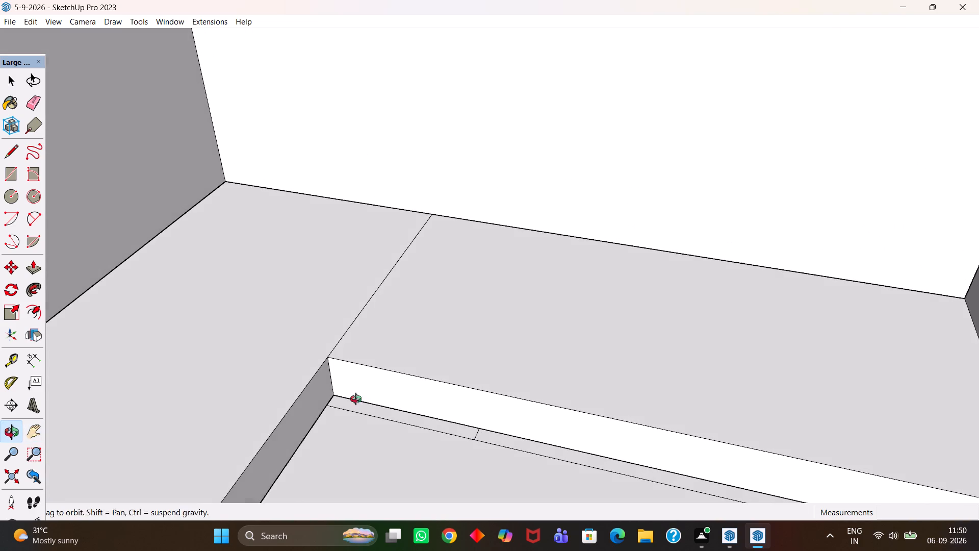
pyautogui.moveTo(356, 399); pyautogui.dragTo(356, 397, button='middle')
pyautogui.scroll(2, 355, 393)
pyautogui.press('t')
pyautogui.click(326, 377)
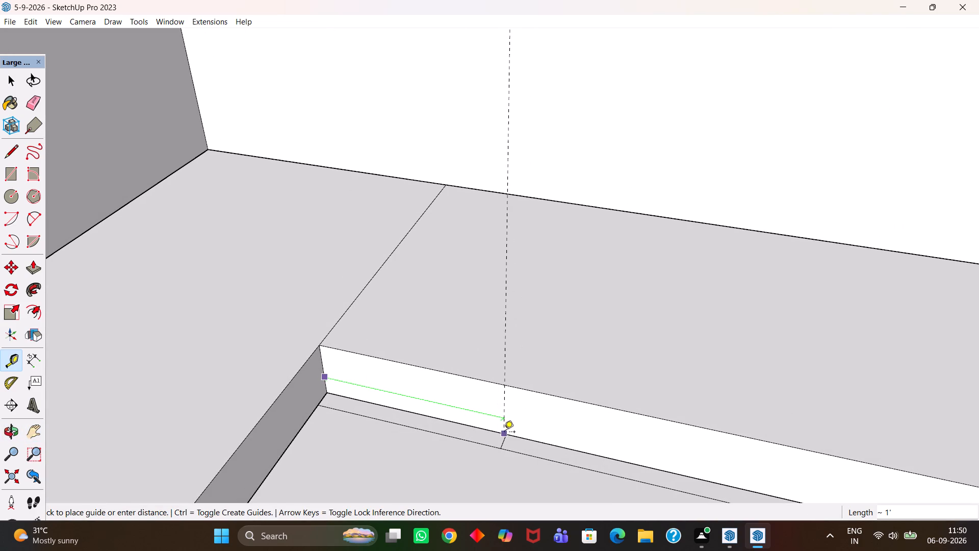
pyautogui.click(504, 435)
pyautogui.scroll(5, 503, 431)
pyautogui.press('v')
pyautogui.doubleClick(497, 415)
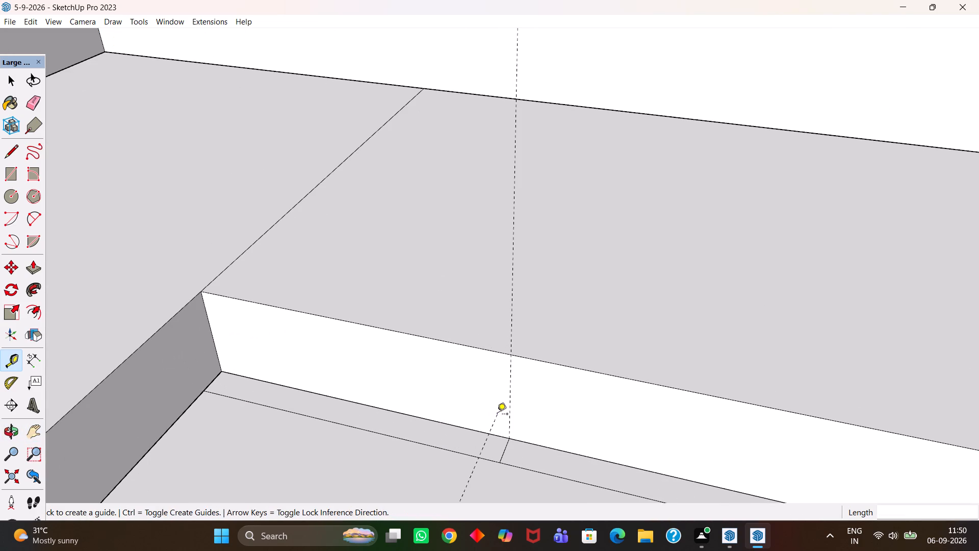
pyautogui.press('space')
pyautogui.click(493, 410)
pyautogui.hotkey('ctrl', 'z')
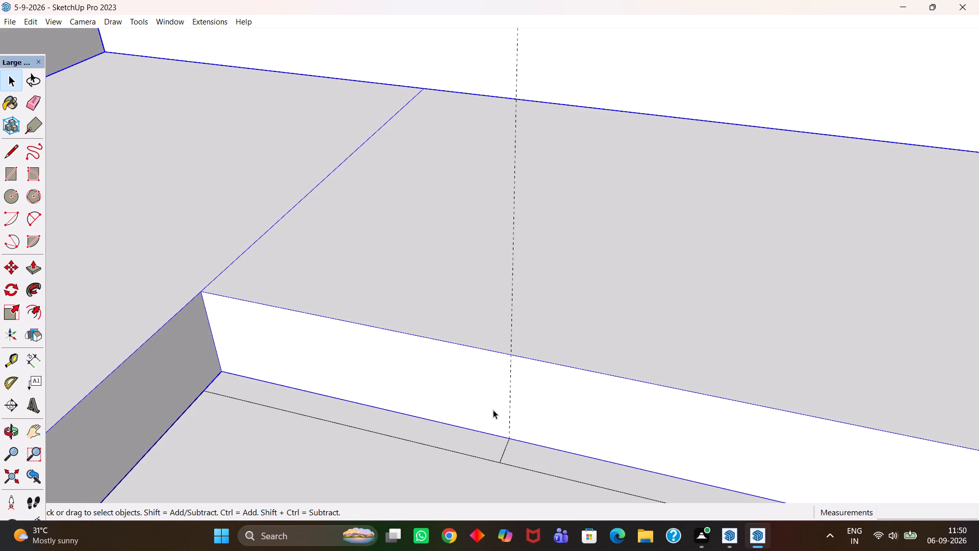
# Open the plinth group and draw a 4" vertical line up its front face along the guide.
pyautogui.doubleClick(493, 410)
pyautogui.press('l')
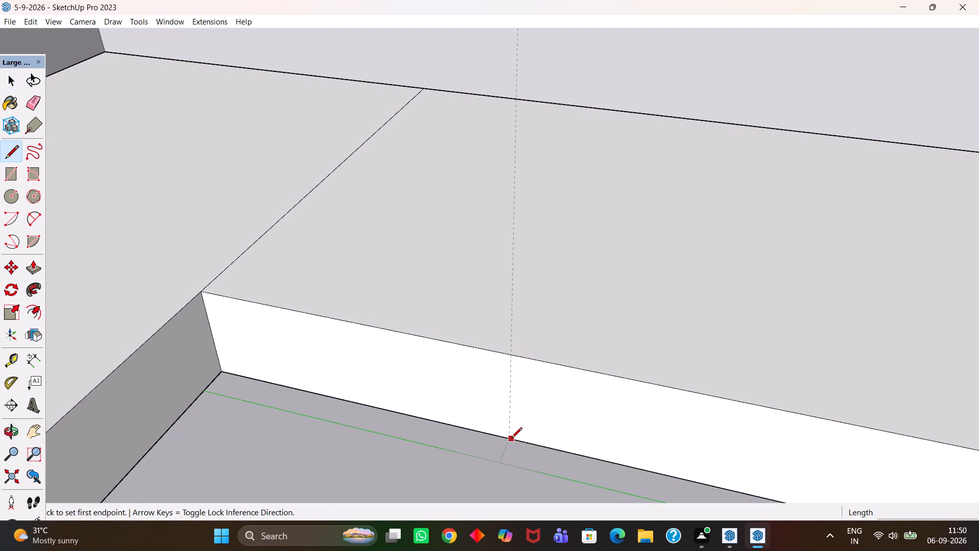
pyautogui.click(511, 439)
pyautogui.click(509, 357)
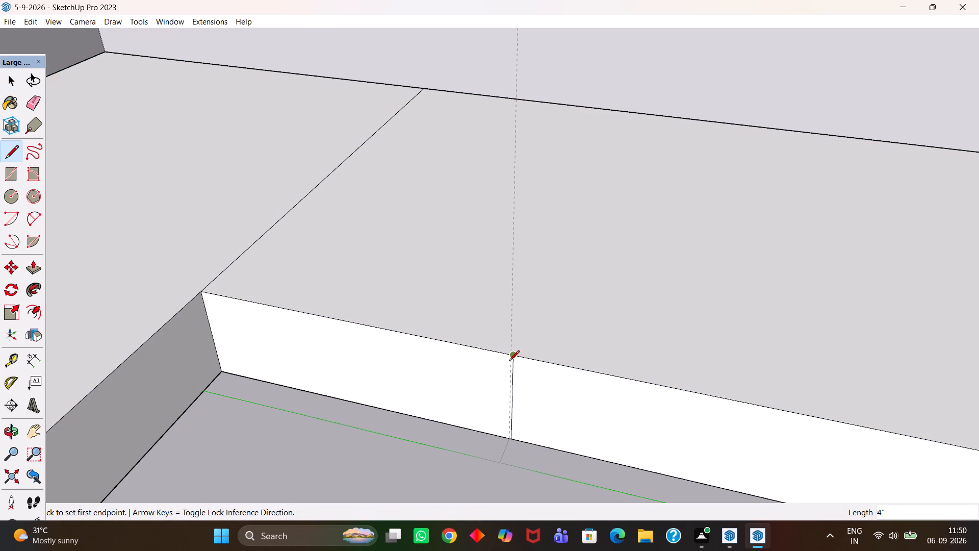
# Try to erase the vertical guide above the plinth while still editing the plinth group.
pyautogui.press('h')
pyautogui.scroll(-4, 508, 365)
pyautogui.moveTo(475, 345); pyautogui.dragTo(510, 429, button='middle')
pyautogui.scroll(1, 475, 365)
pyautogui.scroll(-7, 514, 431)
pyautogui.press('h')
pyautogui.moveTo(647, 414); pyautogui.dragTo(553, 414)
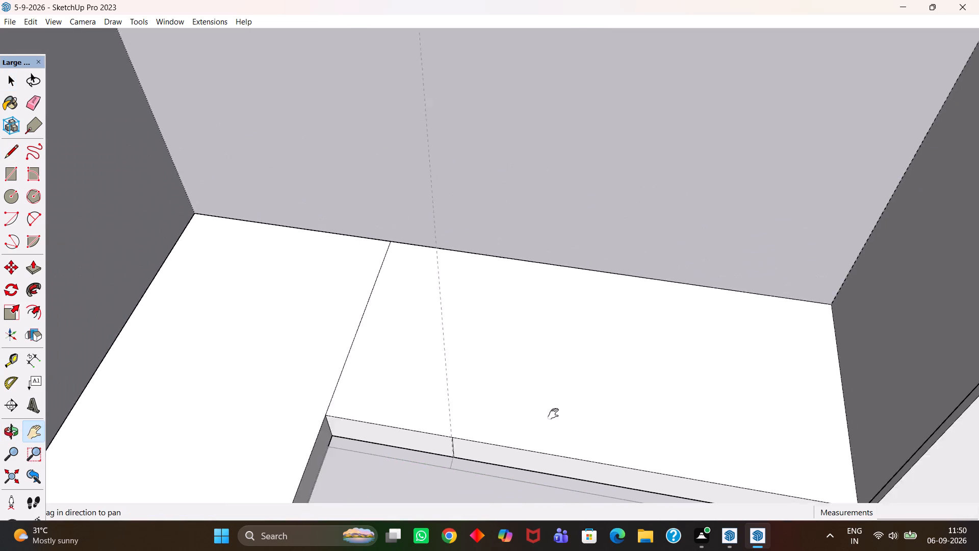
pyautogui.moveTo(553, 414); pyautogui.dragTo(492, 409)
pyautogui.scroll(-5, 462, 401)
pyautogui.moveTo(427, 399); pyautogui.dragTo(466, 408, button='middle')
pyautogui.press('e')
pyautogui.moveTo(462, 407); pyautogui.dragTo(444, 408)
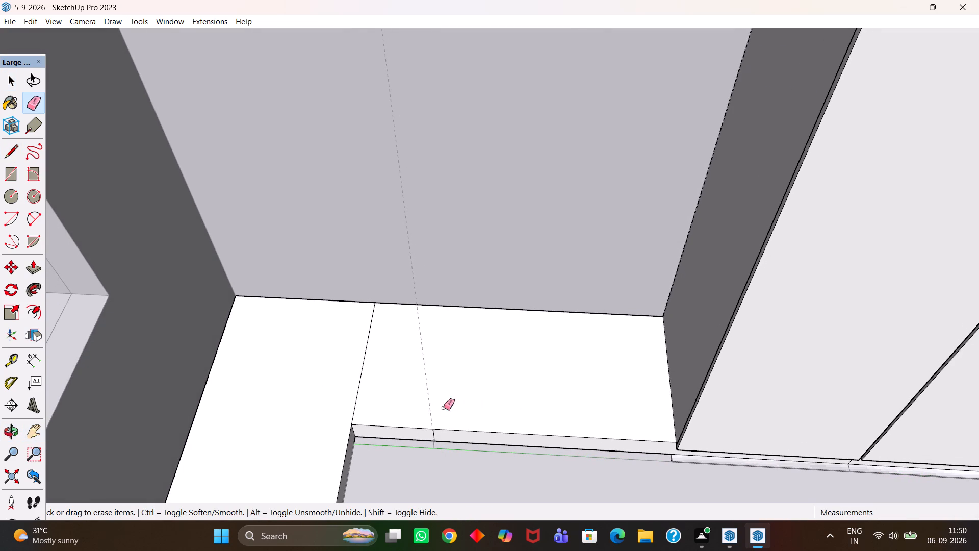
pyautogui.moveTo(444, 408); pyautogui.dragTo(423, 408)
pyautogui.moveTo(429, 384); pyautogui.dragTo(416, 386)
# Exit editing of the plinth group.
pyautogui.scroll(-8, 416, 385)
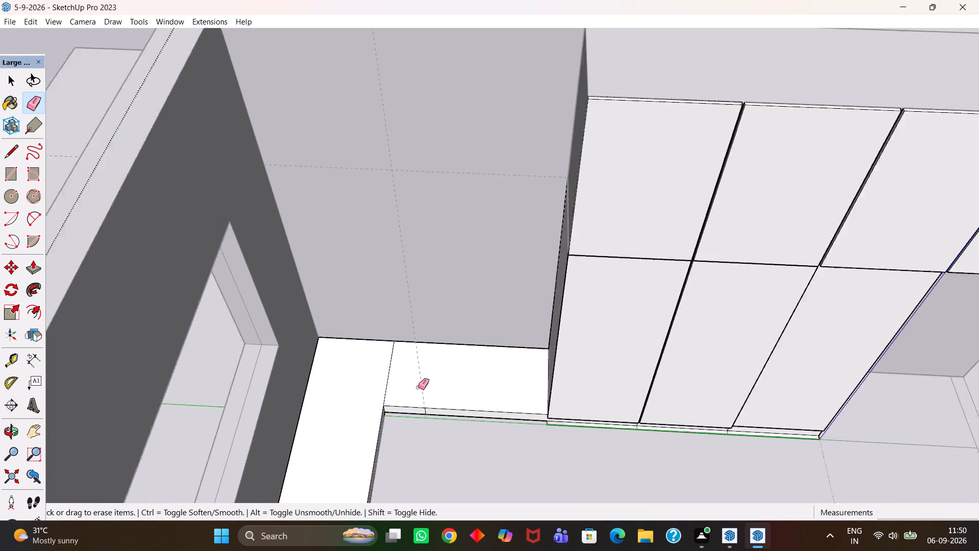
pyautogui.scroll(-6, 418, 387)
pyautogui.press('h')
pyautogui.middleClick(404, 424)
pyautogui.scroll(-3, 404, 424)
pyautogui.press('space')
pyautogui.doubleClick(436, 433)
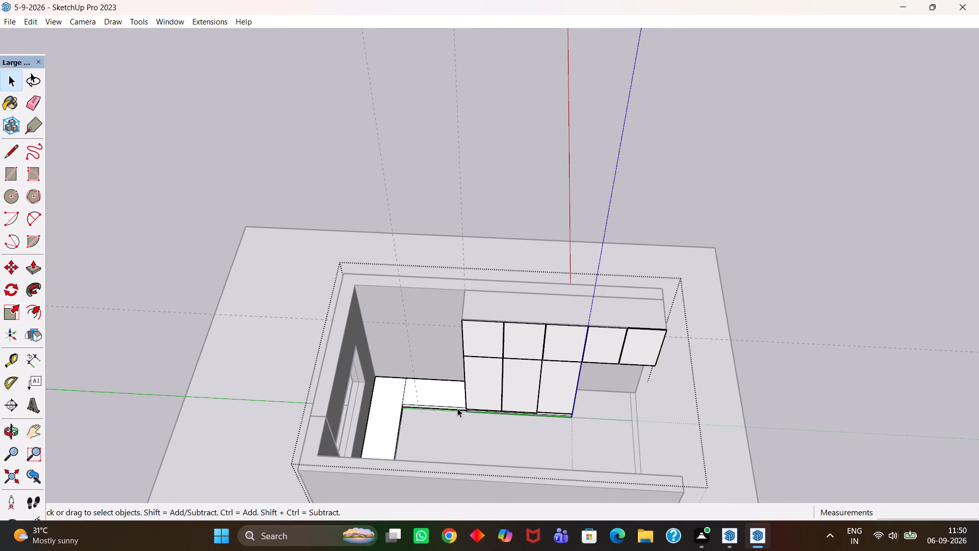
pyautogui.press('h')
pyautogui.scroll(-8, 459, 408)
pyautogui.moveTo(440, 392); pyautogui.dragTo(422, 395, button='middle')
pyautogui.scroll(-2, 424, 395)
pyautogui.press('space')
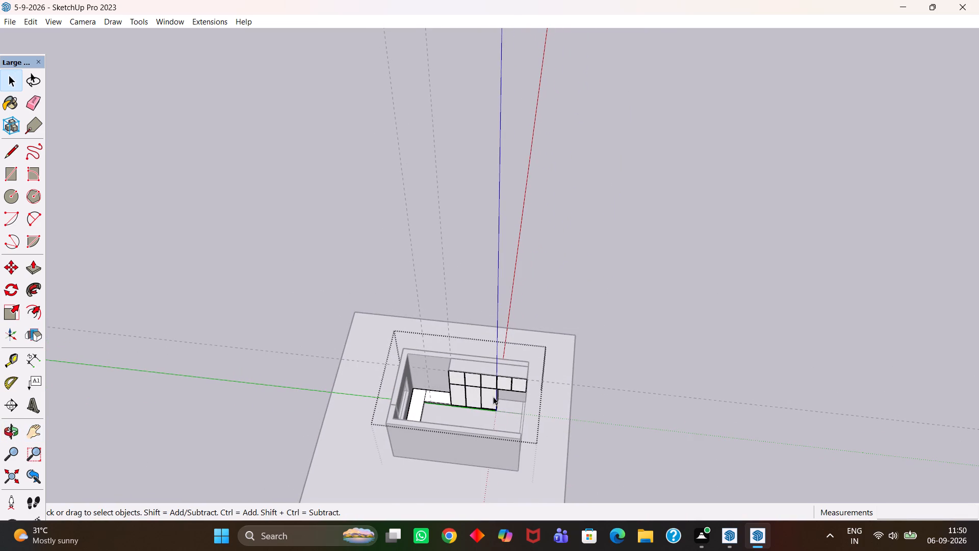
pyautogui.doubleClick(610, 326)
# Erase the vertical guide that rises from the new division line on the plinth.
pyautogui.scroll(2, 508, 326)
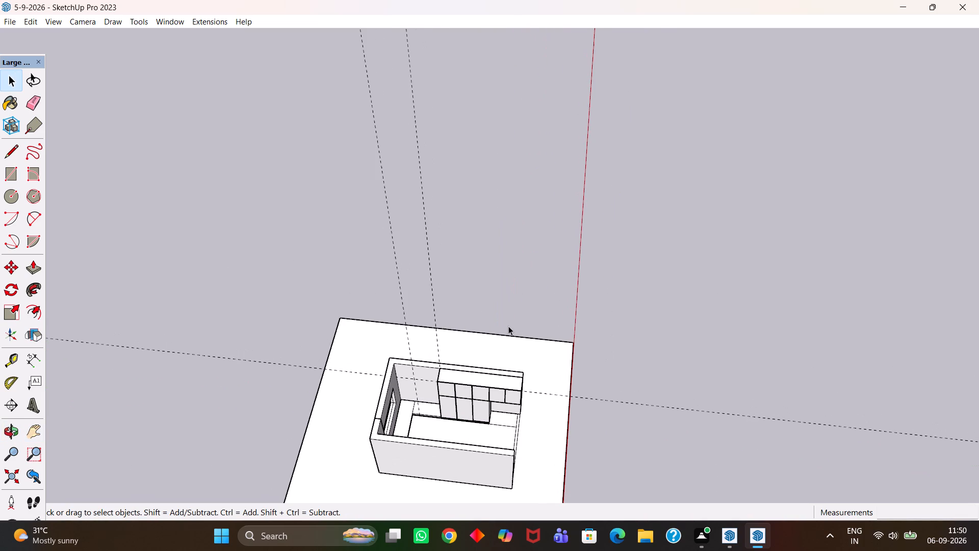
pyautogui.scroll(3, 502, 329)
pyautogui.press('e')
pyautogui.moveTo(413, 310); pyautogui.dragTo(405, 304)
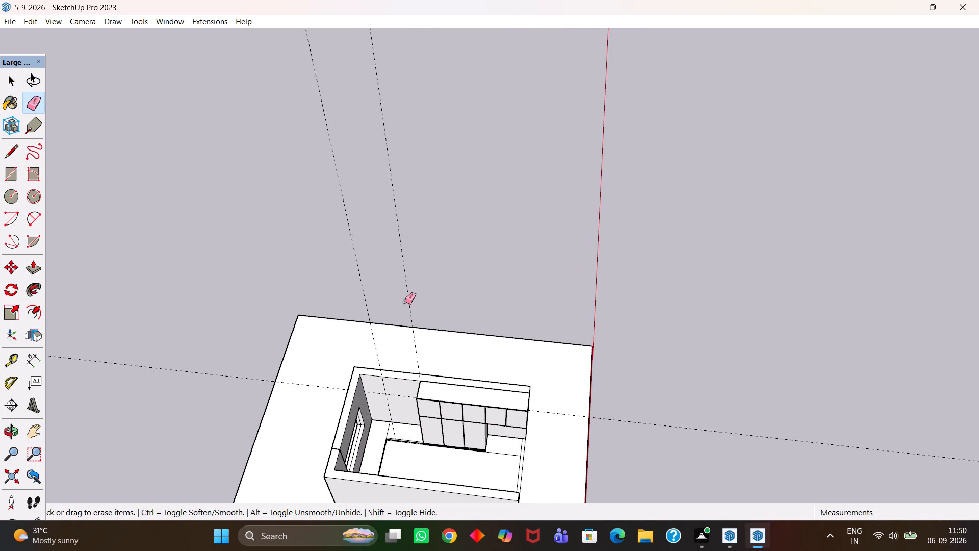
pyautogui.moveTo(389, 298); pyautogui.dragTo(358, 300)
# Delete the remaining vertical guide at the wardrobe's side from inside the wall group, and close the group.
pyautogui.doubleClick(409, 295)
pyautogui.press('space')
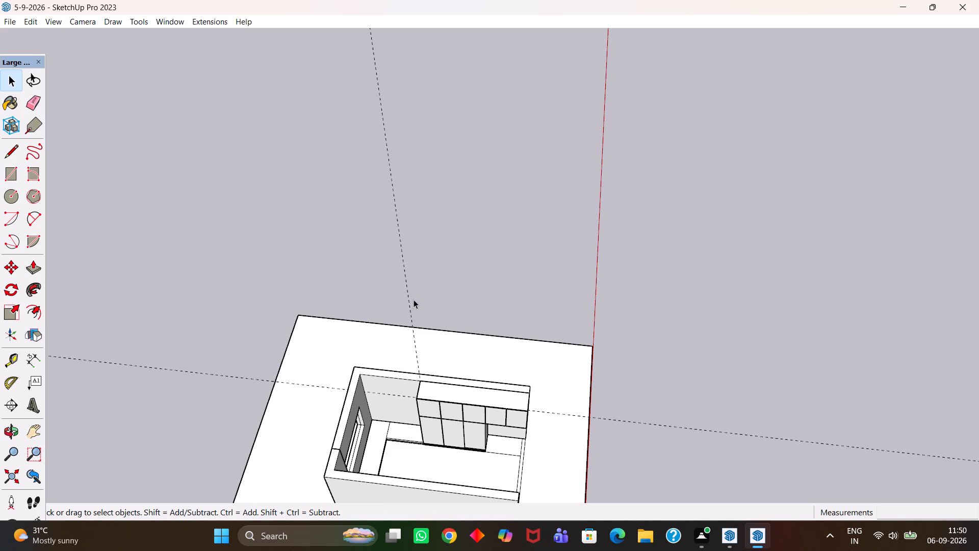
pyautogui.press('space')
pyautogui.click(409, 296)
pyautogui.click(408, 295)
pyautogui.click(408, 292)
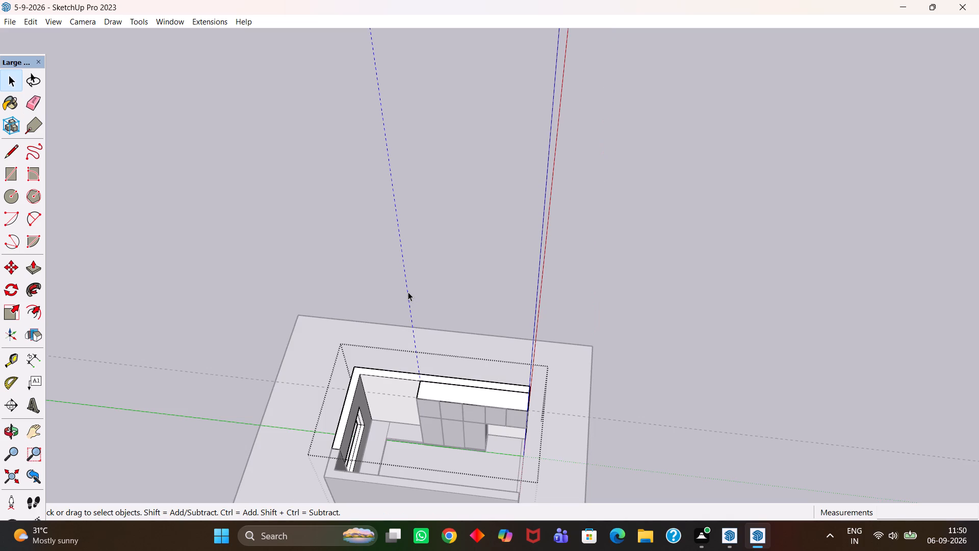
pyautogui.press('Delete')
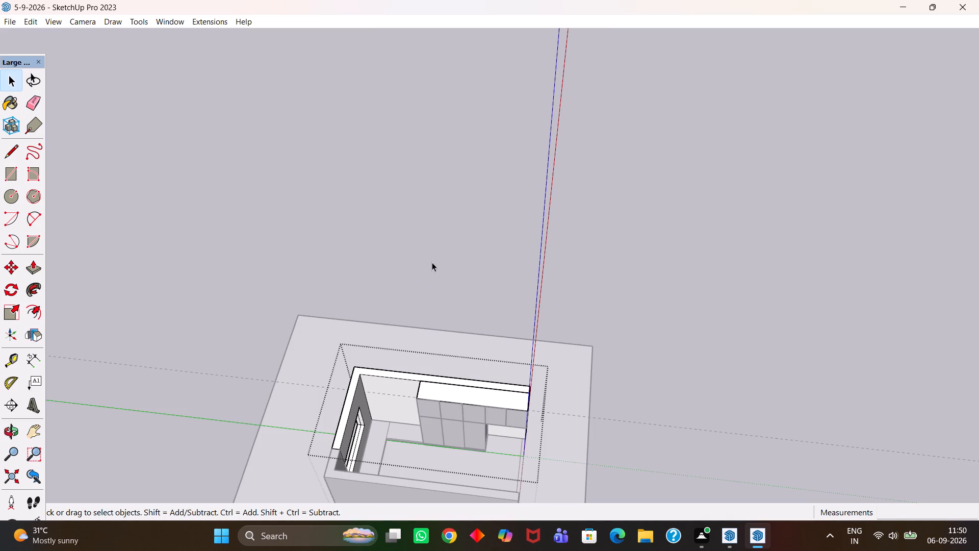
pyautogui.click(432, 262)
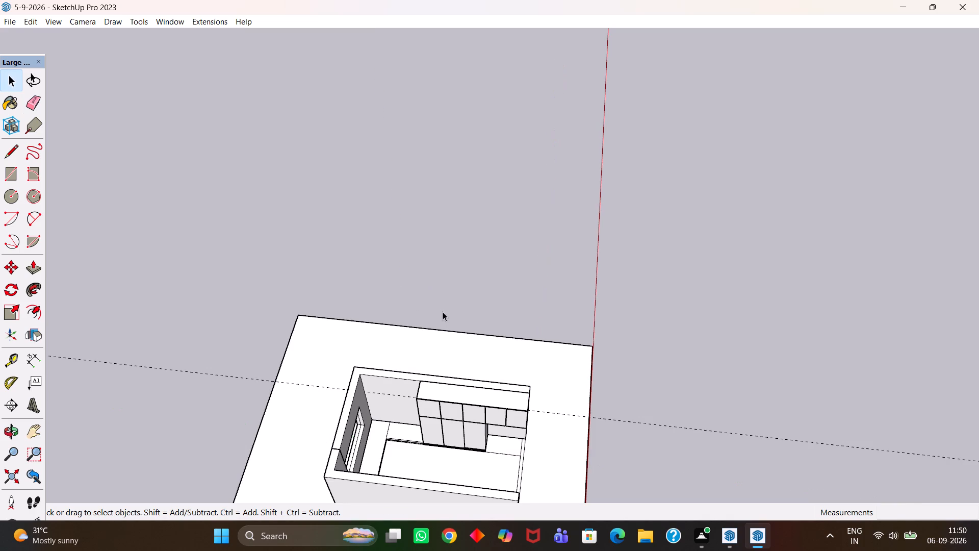
# Examine the plinth's front face at the inner corner, around the new division line and the floor layout lines.
pyautogui.press('h')
pyautogui.scroll(3, 425, 383)
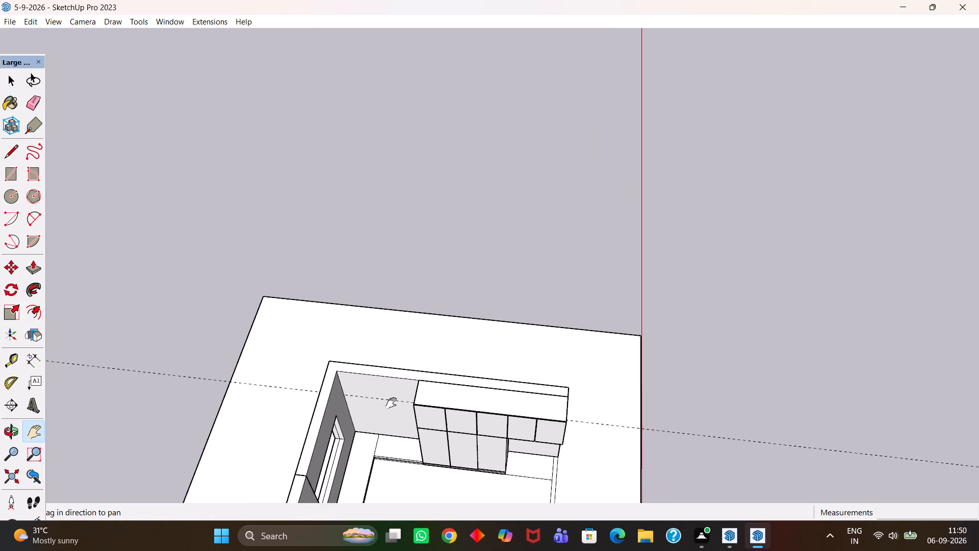
pyautogui.scroll(3, 391, 403)
pyautogui.moveTo(353, 434); pyautogui.dragTo(465, 319)
pyautogui.scroll(13, 509, 376)
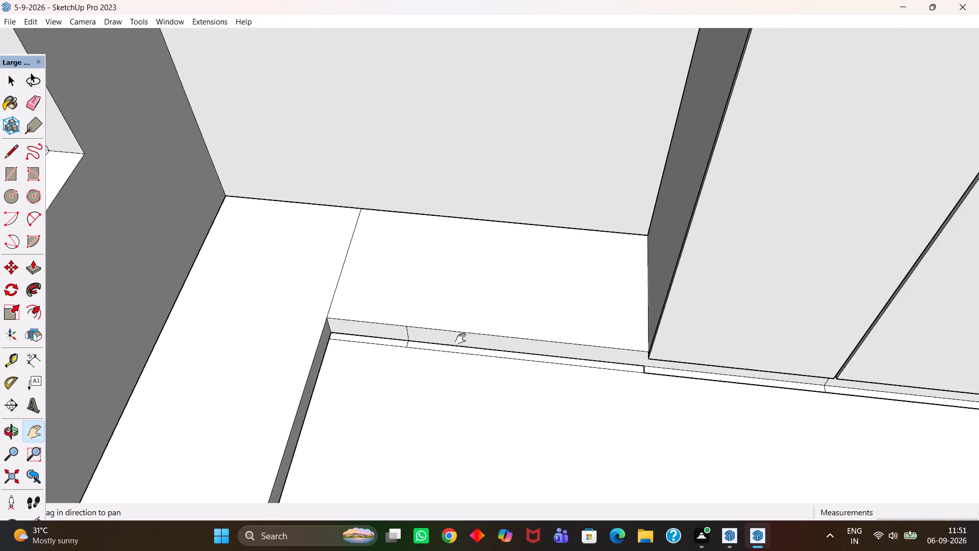
pyautogui.scroll(7, 460, 339)
pyautogui.moveTo(419, 345); pyautogui.dragTo(420, 369, button='middle')
pyautogui.scroll(1, 417, 346)
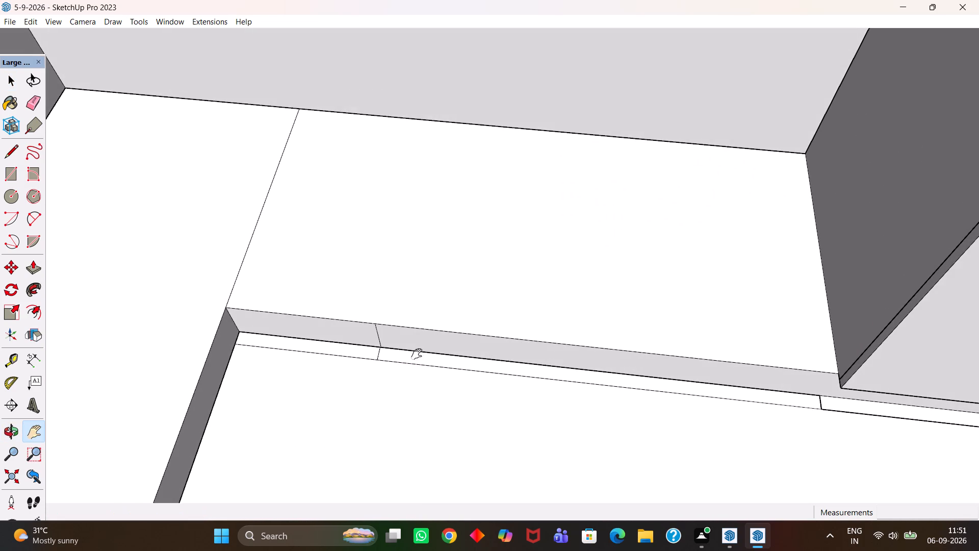
# Place a guide on the plinth top parallel to the inner-corner line, about 1' 1/2" away, through the front division line's upper end.
pyautogui.scroll(3, 416, 351)
pyautogui.moveTo(347, 280); pyautogui.dragTo(467, 355)
pyautogui.scroll(-5, 476, 353)
pyautogui.scroll(1, 459, 341)
pyautogui.moveTo(459, 341); pyautogui.dragTo(460, 355, button='middle')
pyautogui.scroll(1, 460, 355)
pyautogui.scroll(-3, 460, 355)
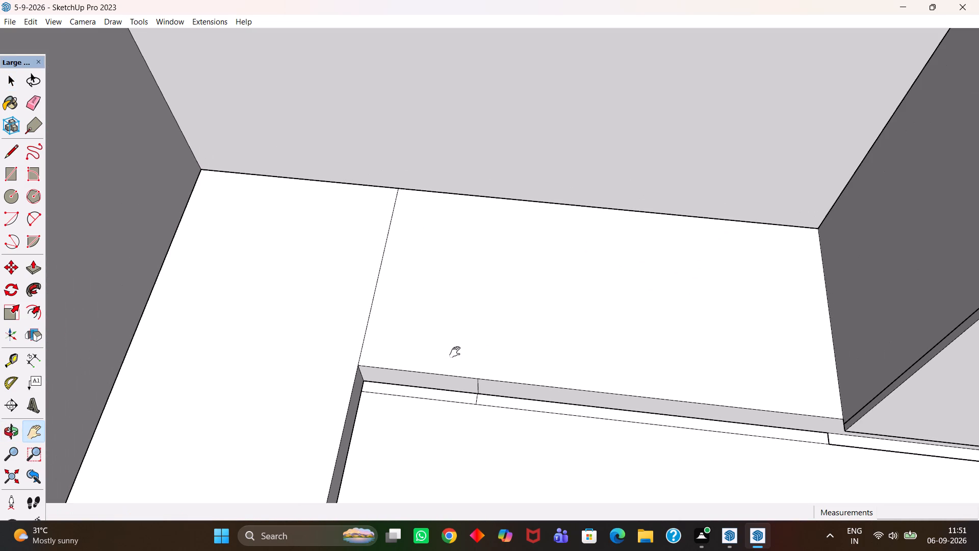
pyautogui.press('t')
pyautogui.click(370, 319)
pyautogui.click(482, 377)
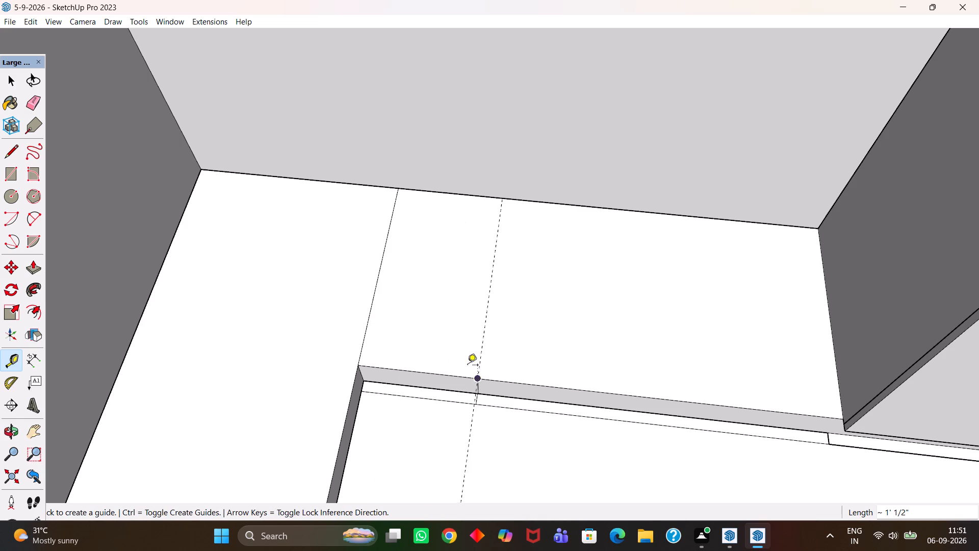
# Inside the plinth group, copy the inner-corner line on the top face about 1' 1/2" onto the guide.
pyautogui.scroll(-3, 457, 360)
pyautogui.moveTo(442, 352); pyautogui.dragTo(452, 360, button='middle')
pyautogui.scroll(1, 442, 352)
pyautogui.press('space')
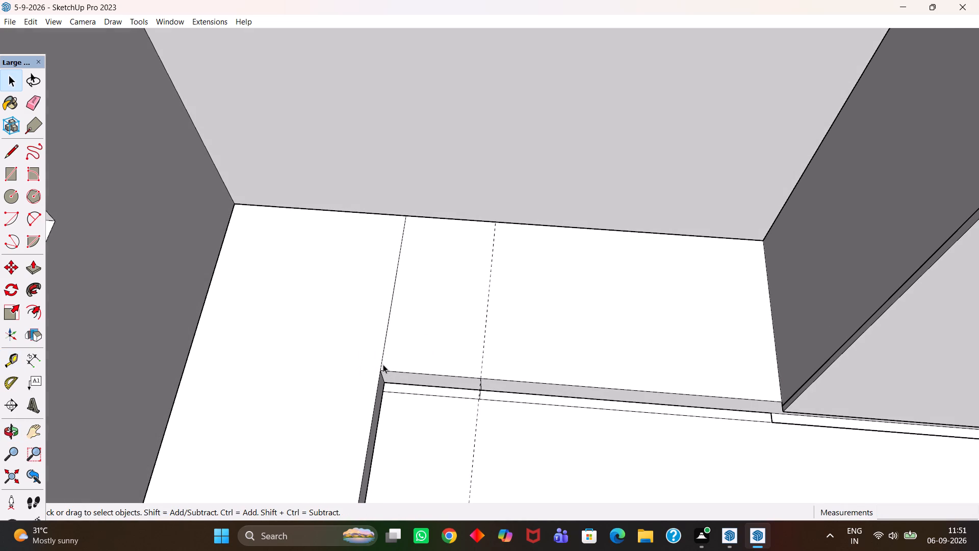
pyautogui.click(383, 364)
pyautogui.doubleClick(383, 364)
pyautogui.click(380, 362)
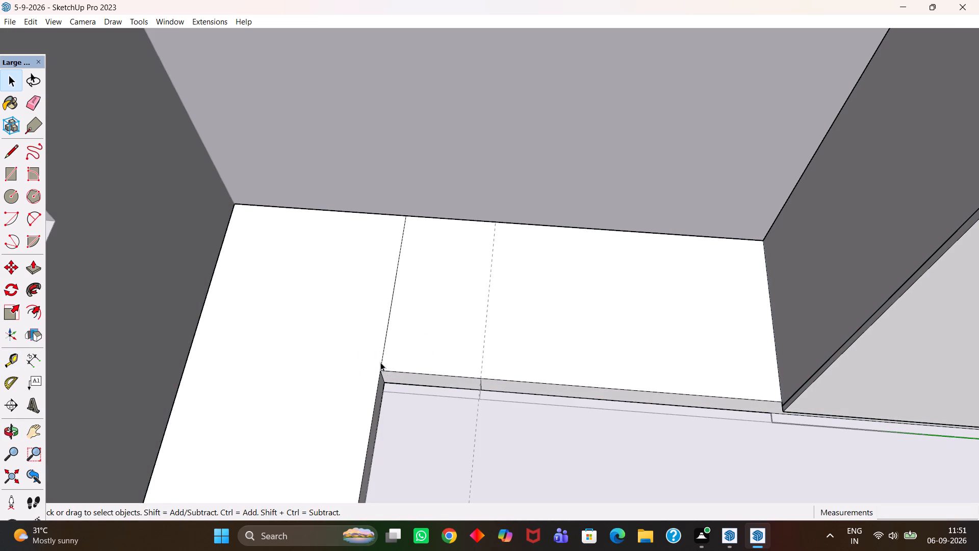
pyautogui.press('m')
pyautogui.click(384, 369)
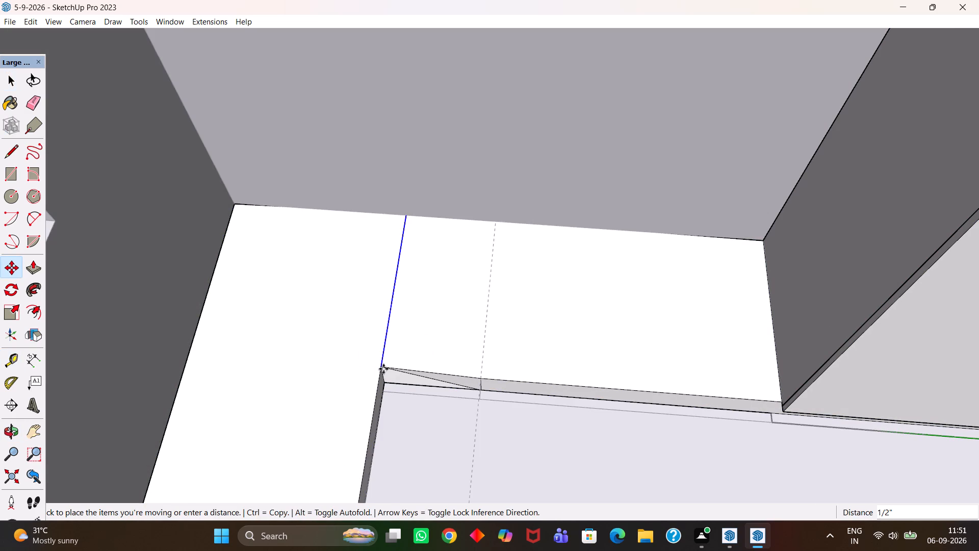
pyautogui.click(481, 379)
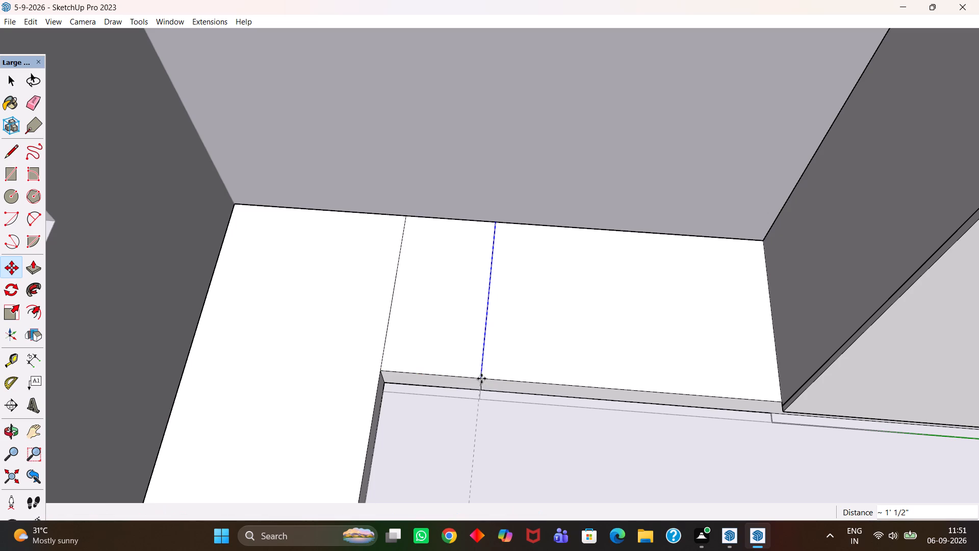
# Close the plinth group and delete the guide running across the room through the copied division line.
pyautogui.press('h')
pyautogui.scroll(-4, 481, 379)
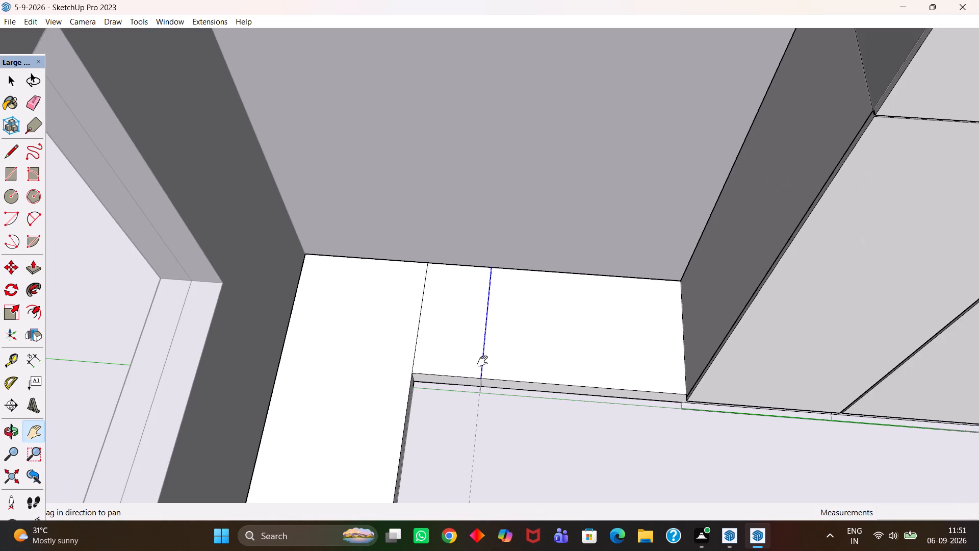
pyautogui.scroll(-13, 484, 366)
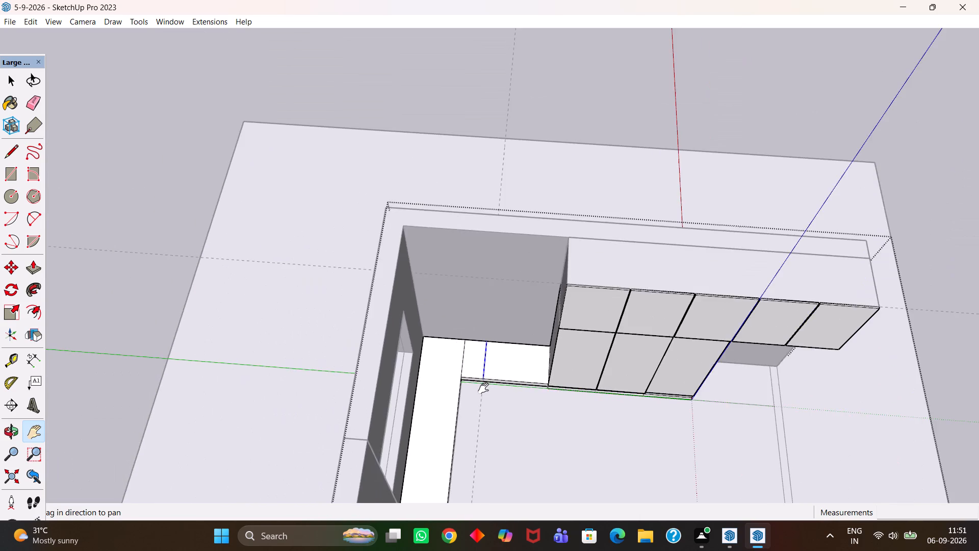
pyautogui.scroll(-12, 483, 388)
pyautogui.scroll(10, 495, 393)
pyautogui.moveTo(588, 412); pyautogui.dragTo(325, 388, button='middle')
pyautogui.scroll(1, 555, 420)
pyautogui.scroll(-4, 333, 382)
pyautogui.moveTo(437, 388); pyautogui.dragTo(323, 400, button='middle')
pyautogui.scroll(1, 437, 388)
pyautogui.scroll(4, 323, 400)
pyautogui.scroll(-6, 323, 400)
pyautogui.moveTo(321, 388); pyautogui.dragTo(411, 373)
pyautogui.scroll(-4, 418, 373)
pyautogui.moveTo(411, 379); pyautogui.dragTo(439, 379, button='middle')
pyautogui.scroll(2, 439, 379)
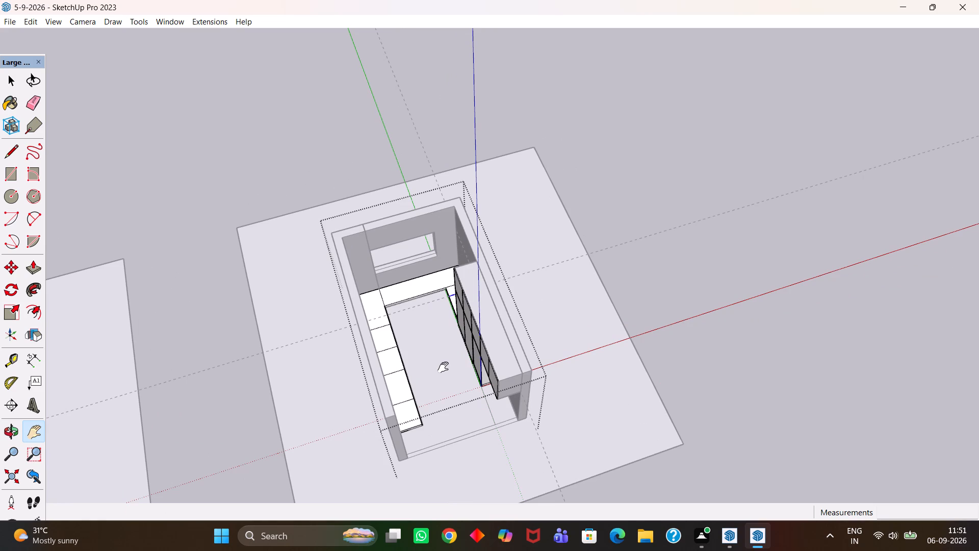
pyautogui.scroll(-4, 483, 387)
pyautogui.scroll(4, 474, 399)
pyautogui.moveTo(484, 428); pyautogui.dragTo(440, 431, button='middle')
pyautogui.scroll(4, 469, 435)
pyautogui.press('h')
pyautogui.scroll(-5, 436, 422)
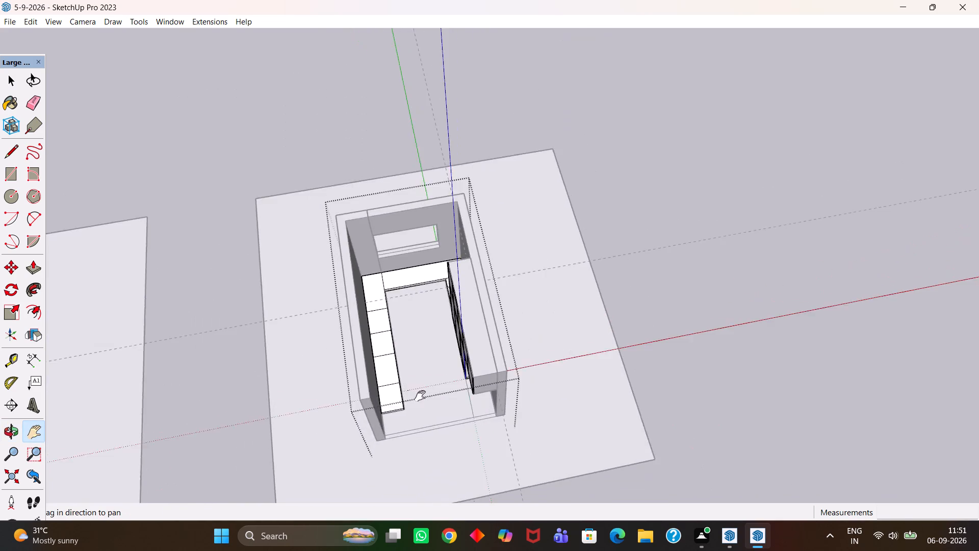
pyautogui.moveTo(415, 382); pyautogui.dragTo(467, 439)
pyautogui.moveTo(467, 444); pyautogui.dragTo(446, 428, button='middle')
pyautogui.scroll(2, 462, 448)
pyautogui.press('space')
pyautogui.doubleClick(777, 304)
pyautogui.scroll(2, 756, 312)
pyautogui.doubleClick(740, 283)
pyautogui.click(737, 279)
pyautogui.click(737, 281)
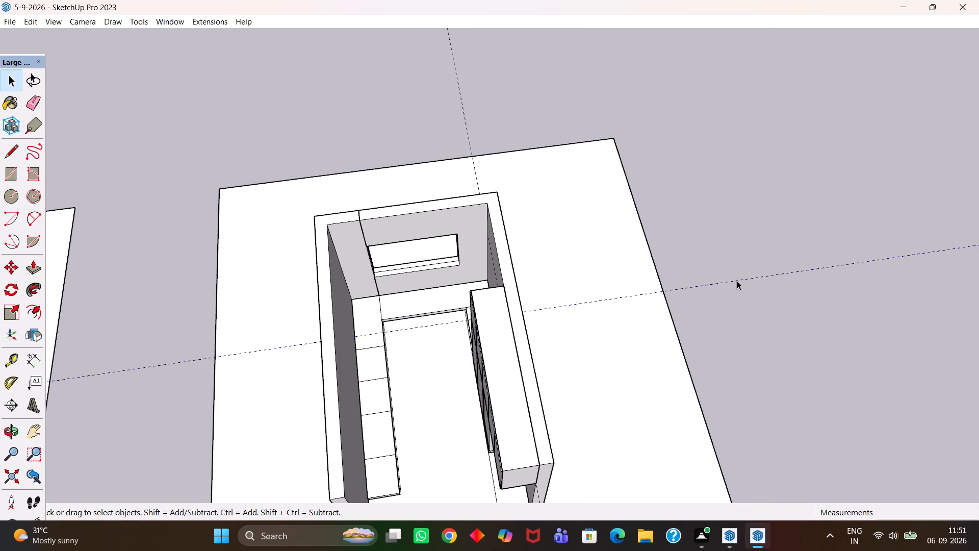
pyautogui.press('Delete')
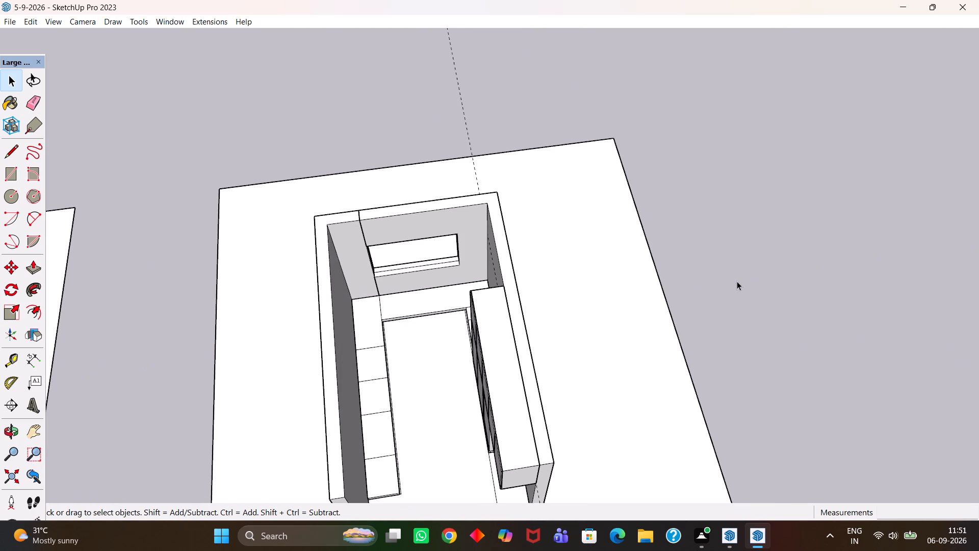
# Examine the divided plinth around the room, especially the inner corner beside the wardrobe.
pyautogui.press('h')
pyautogui.scroll(-5, 711, 290)
pyautogui.scroll(6, 510, 342)
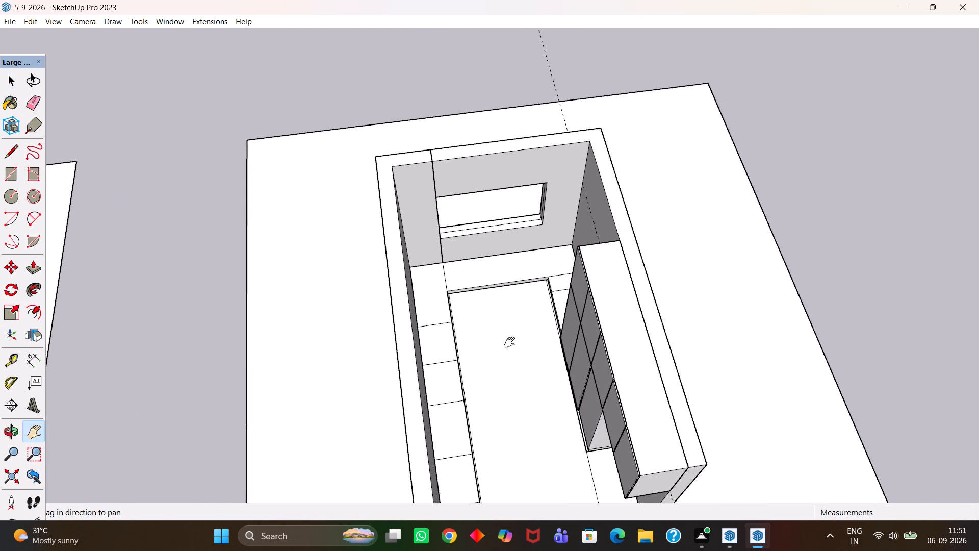
pyautogui.scroll(2, 509, 342)
pyautogui.scroll(-4, 509, 342)
pyautogui.scroll(3, 514, 359)
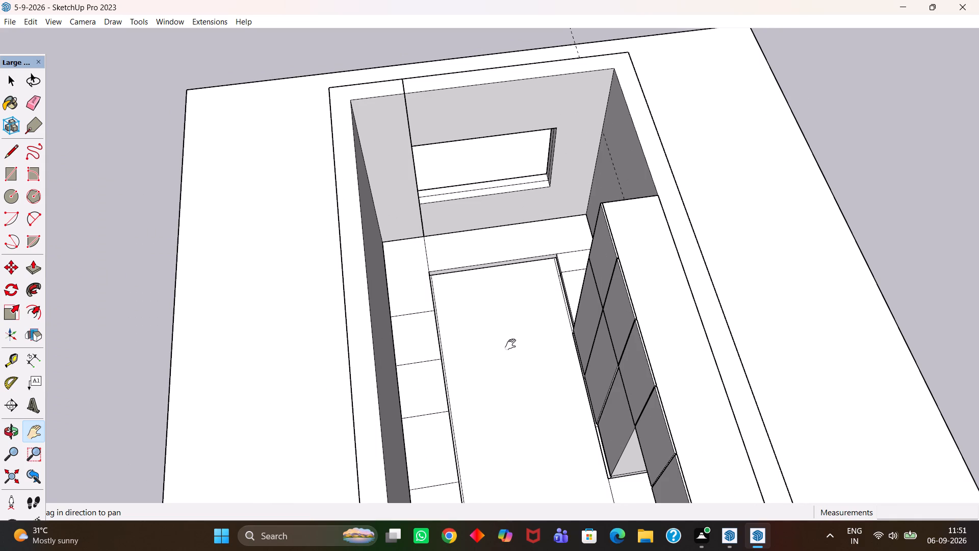
pyautogui.scroll(4, 510, 344)
pyautogui.scroll(-2, 509, 339)
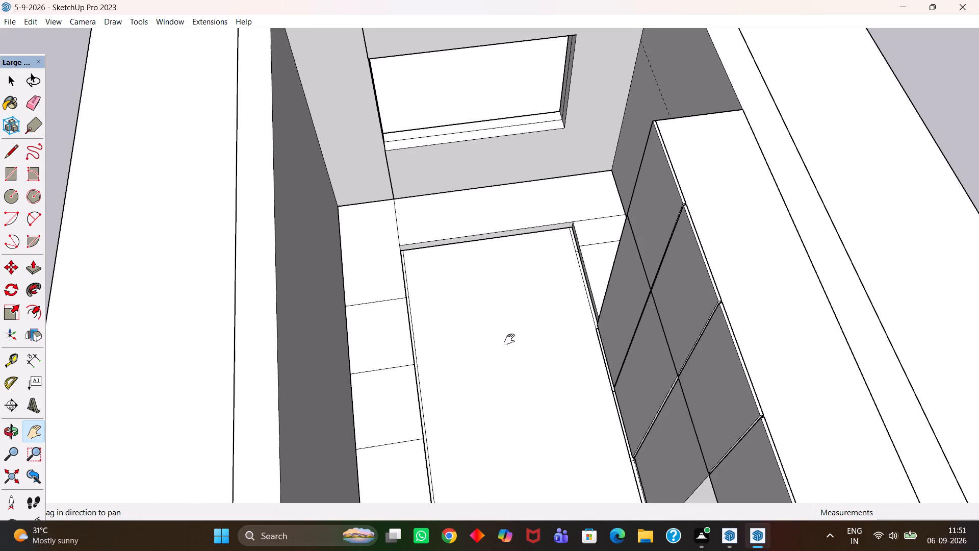
pyautogui.scroll(-5, 510, 335)
pyautogui.moveTo(544, 300); pyautogui.dragTo(507, 366)
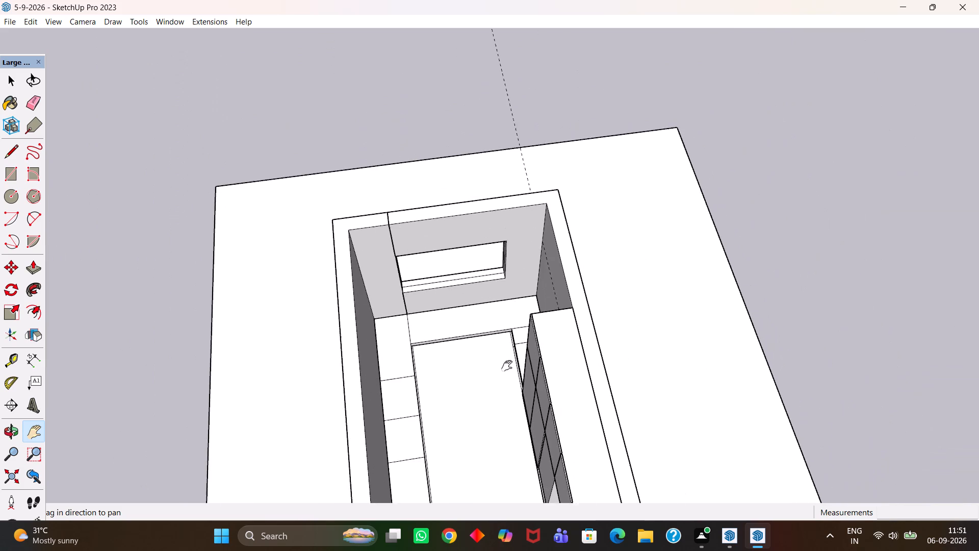
pyautogui.moveTo(507, 366); pyautogui.dragTo(507, 364)
pyautogui.scroll(4, 495, 371)
pyautogui.moveTo(480, 348); pyautogui.dragTo(622, 304, button='middle')
pyautogui.scroll(8, 520, 339)
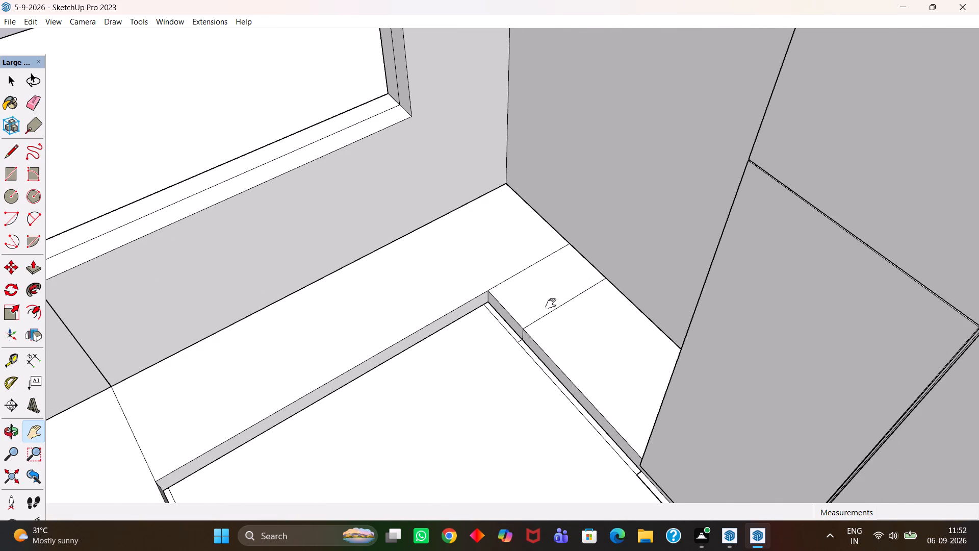
pyautogui.scroll(5, 551, 304)
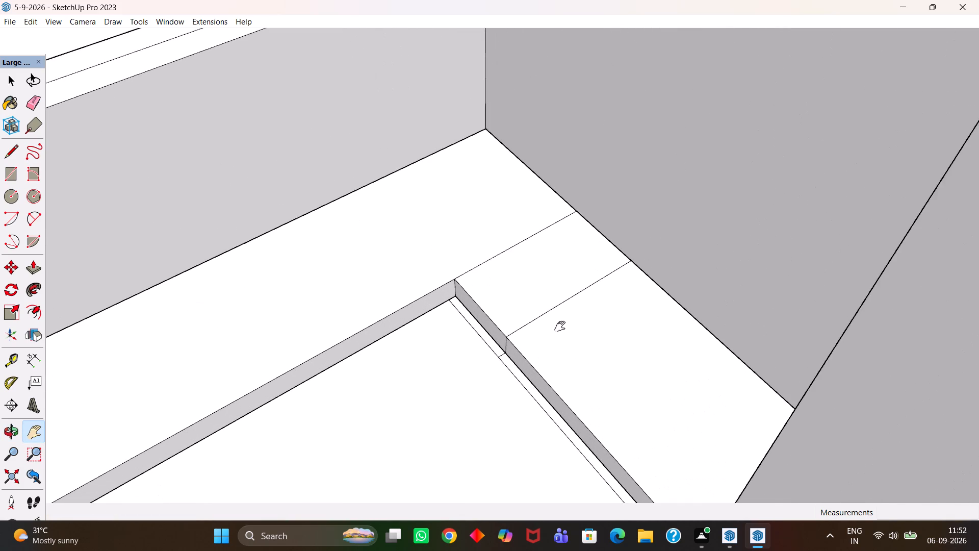
pyautogui.scroll(3, 514, 348)
pyautogui.scroll(2, 622, 372)
pyautogui.scroll(-5, 513, 330)
pyautogui.scroll(1, 463, 366)
pyautogui.moveTo(463, 366); pyautogui.dragTo(542, 363, button='middle')
pyautogui.scroll(-2, 542, 363)
pyautogui.scroll(1, 545, 356)
pyautogui.scroll(-5, 545, 356)
pyautogui.moveTo(609, 353); pyautogui.dragTo(414, 346)
pyautogui.scroll(-4, 399, 356)
pyautogui.moveTo(380, 359); pyautogui.dragTo(553, 385, button='middle')
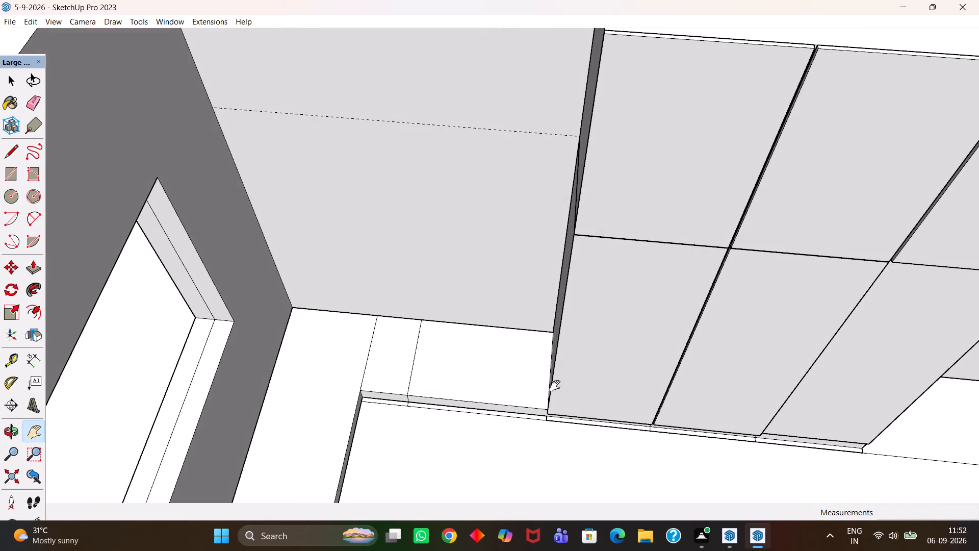
pyautogui.scroll(-4, 491, 372)
pyautogui.moveTo(453, 368); pyautogui.dragTo(463, 388, button='middle')
pyautogui.scroll(1, 463, 386)
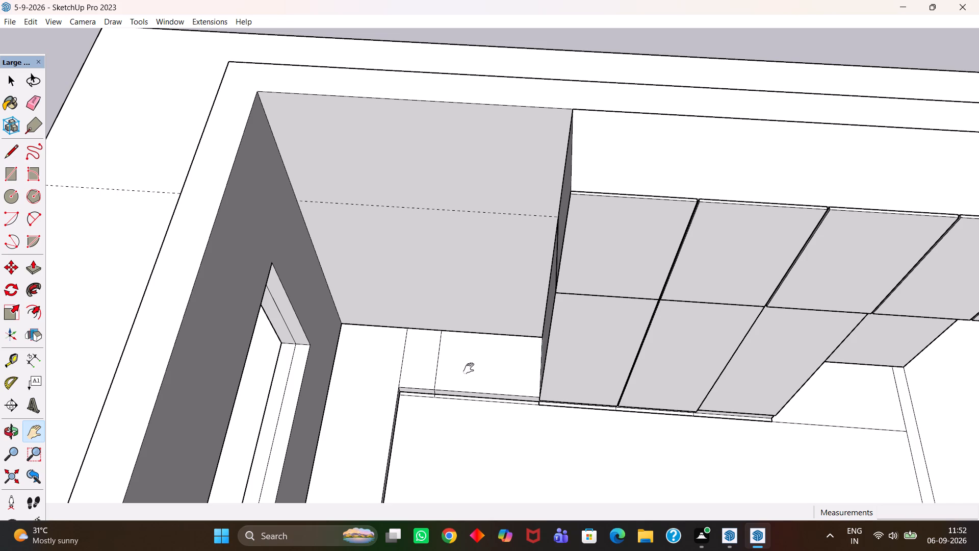
pyautogui.scroll(-6, 454, 366)
pyautogui.scroll(1, 443, 356)
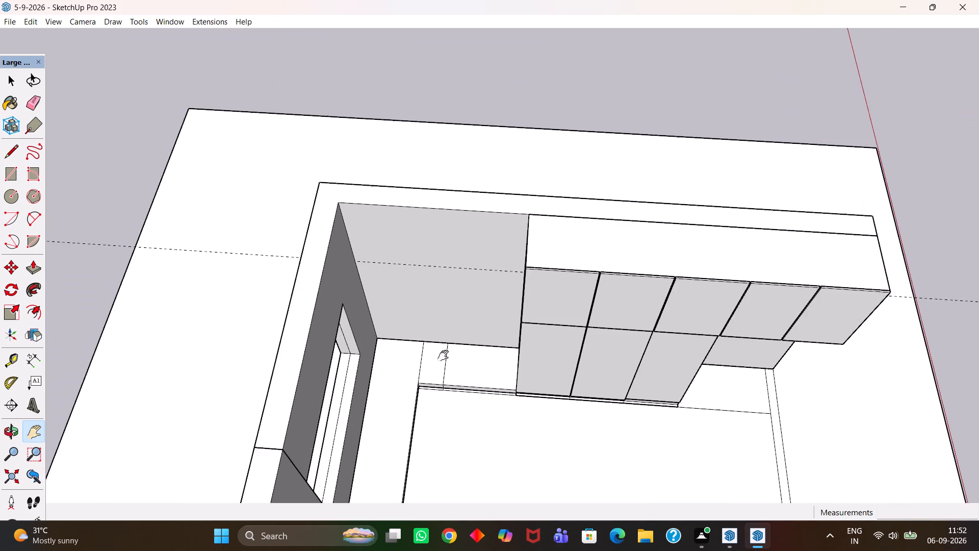
pyautogui.scroll(2, 443, 356)
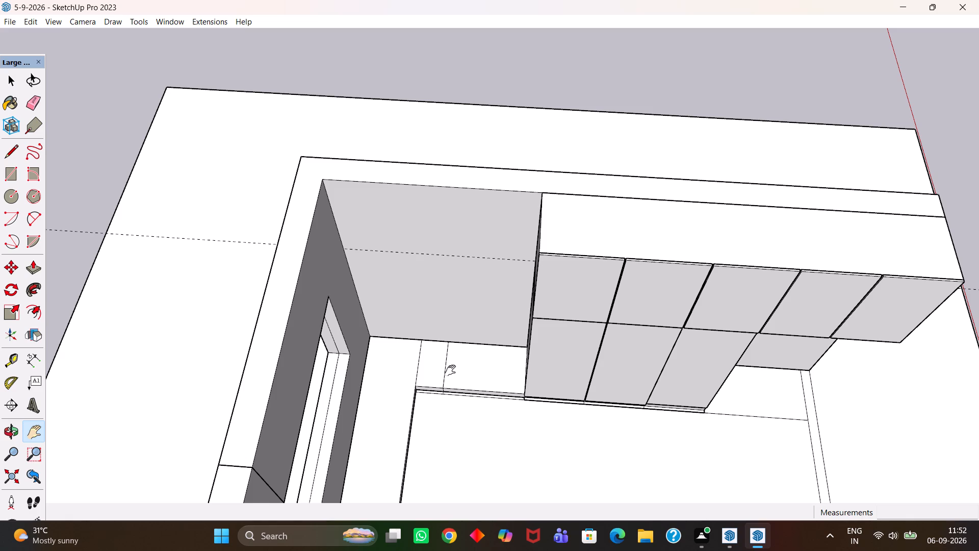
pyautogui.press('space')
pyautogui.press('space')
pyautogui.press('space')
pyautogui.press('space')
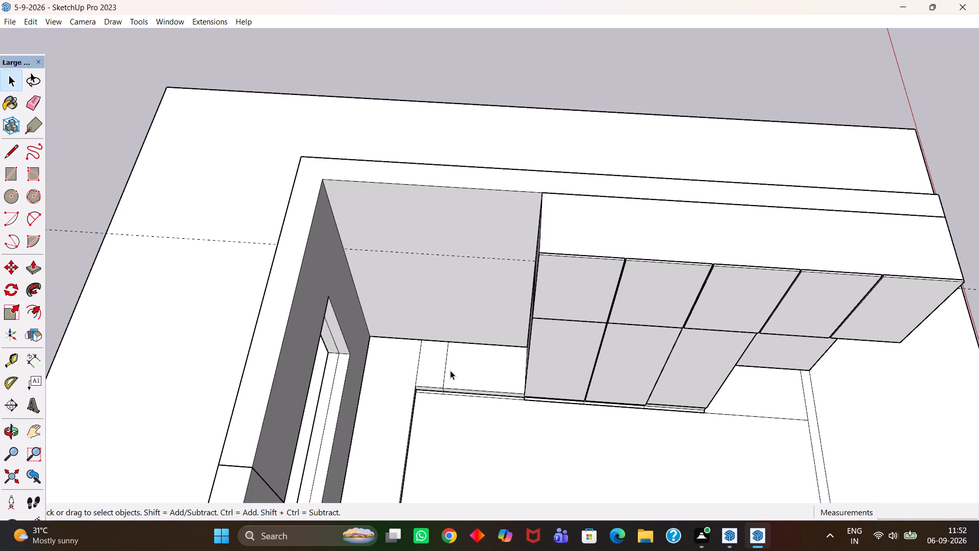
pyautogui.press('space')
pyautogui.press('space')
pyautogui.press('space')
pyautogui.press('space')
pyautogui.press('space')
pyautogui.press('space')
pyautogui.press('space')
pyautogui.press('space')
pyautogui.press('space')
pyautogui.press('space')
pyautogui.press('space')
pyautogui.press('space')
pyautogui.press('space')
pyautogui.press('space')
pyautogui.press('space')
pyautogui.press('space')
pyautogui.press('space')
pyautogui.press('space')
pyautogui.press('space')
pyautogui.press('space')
# Examine the plinth's top and front division lines between the inner corner and the wardrobe.
pyautogui.scroll(-3, 253, 345)
pyautogui.scroll(2, 443, 408)
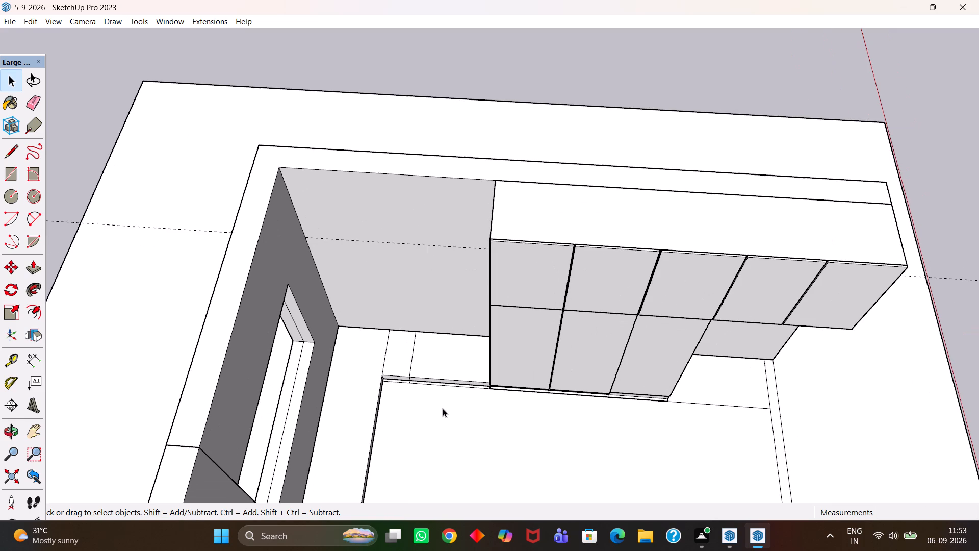
pyautogui.scroll(2, 443, 408)
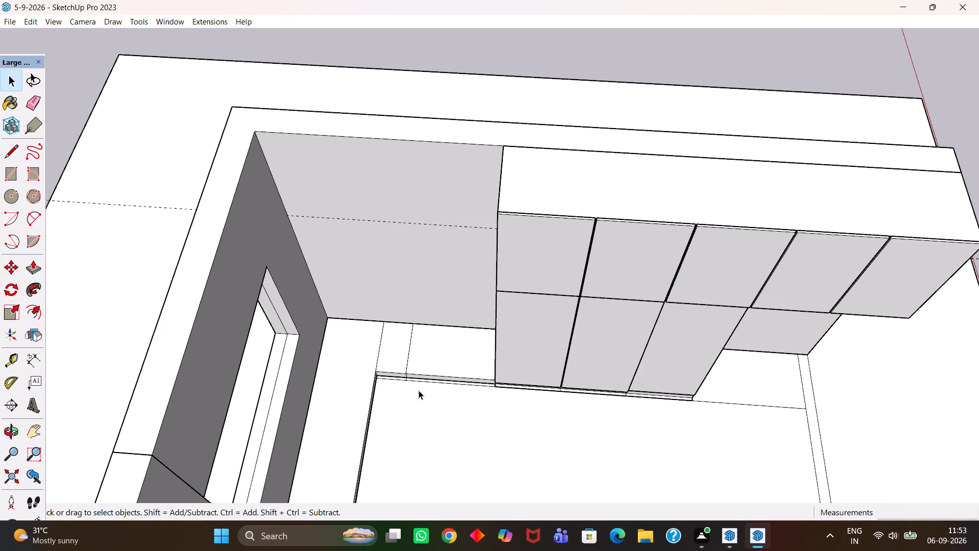
pyautogui.scroll(-1, 402, 367)
pyautogui.scroll(1, 396, 365)
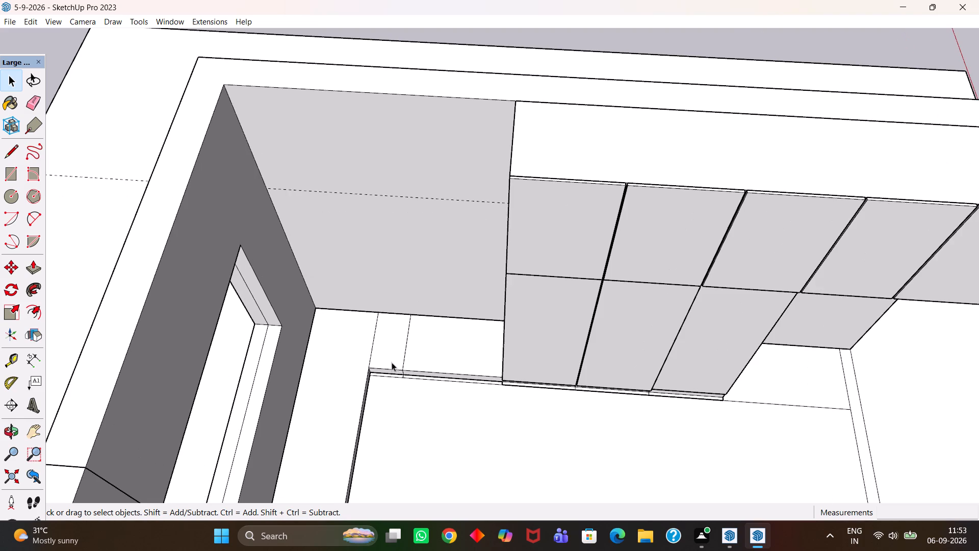
pyautogui.scroll(5, 392, 362)
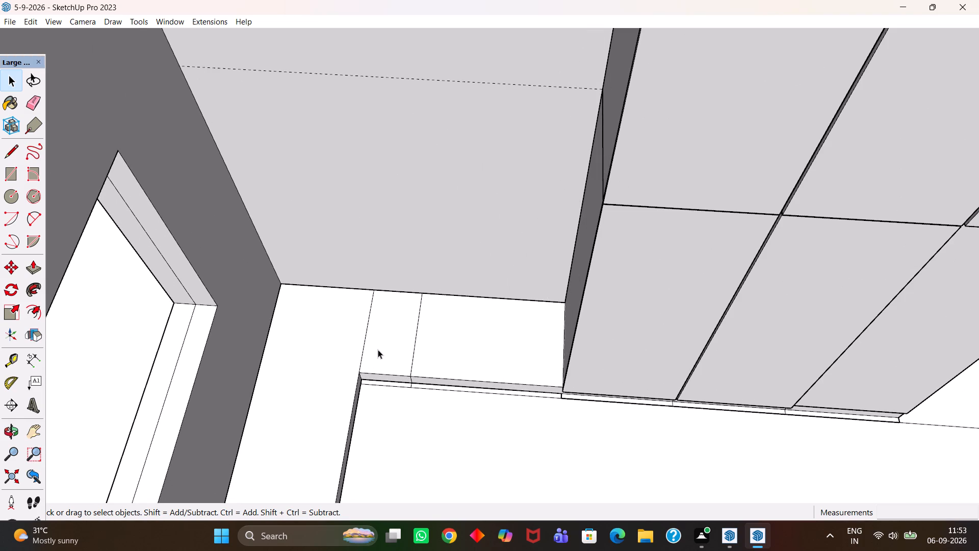
pyautogui.scroll(2, 378, 349)
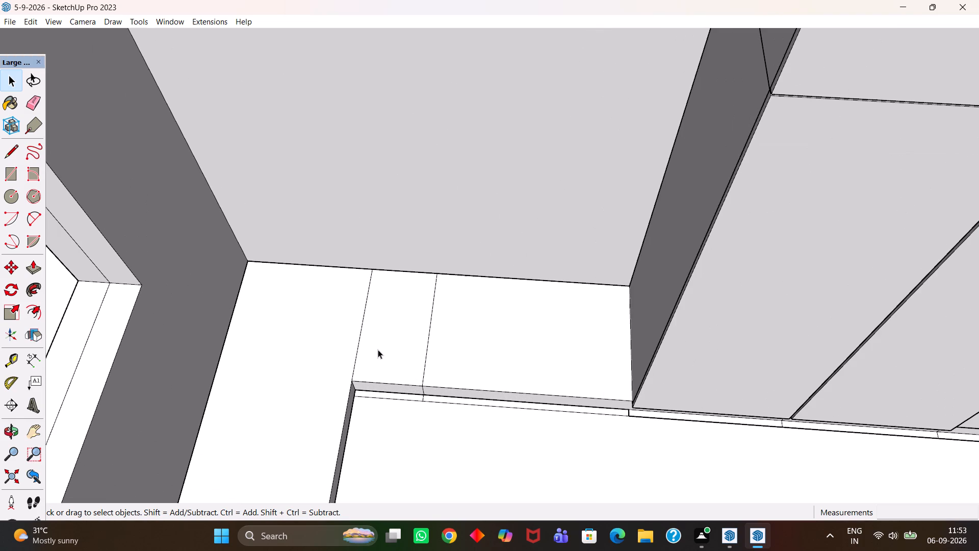
pyautogui.scroll(1, 378, 349)
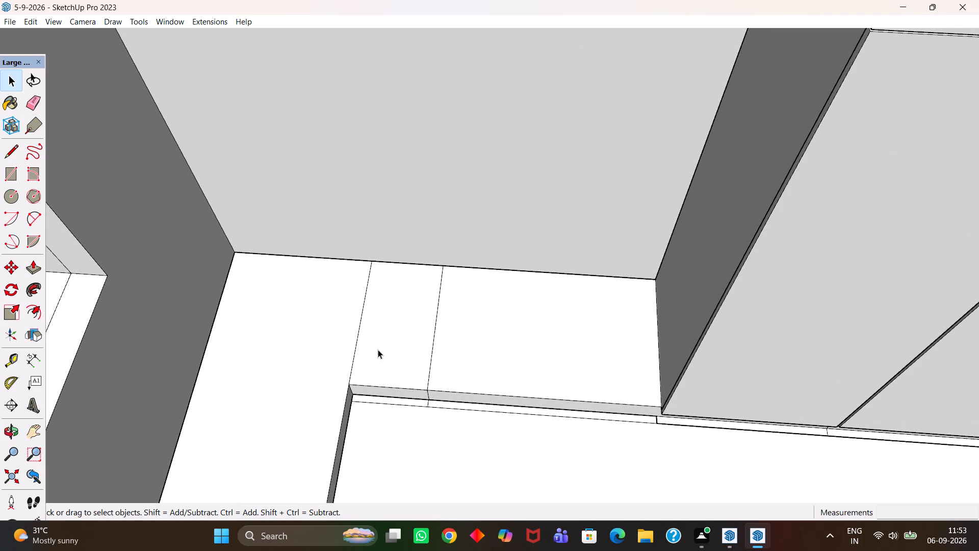
pyautogui.scroll(1, 378, 349)
pyautogui.scroll(-1, 378, 349)
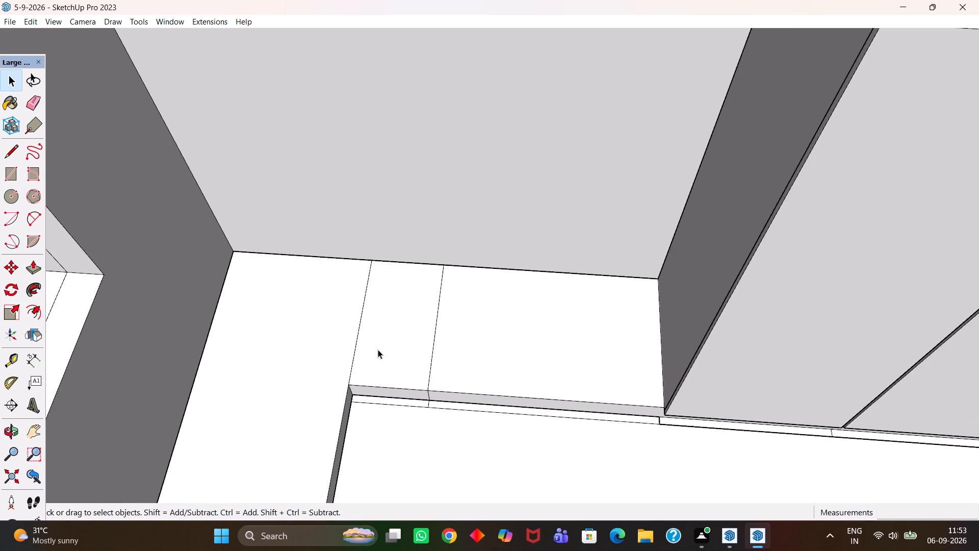
pyautogui.scroll(-1, 378, 349)
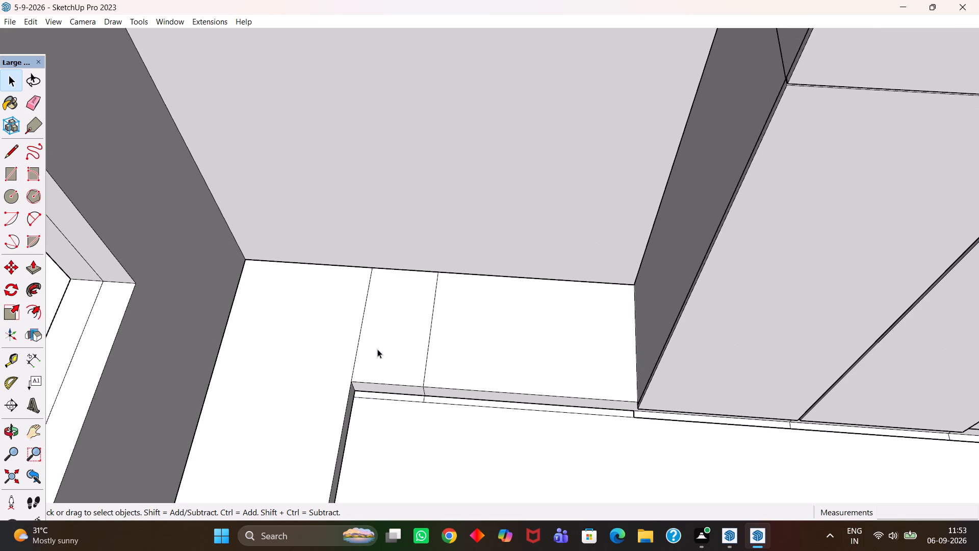
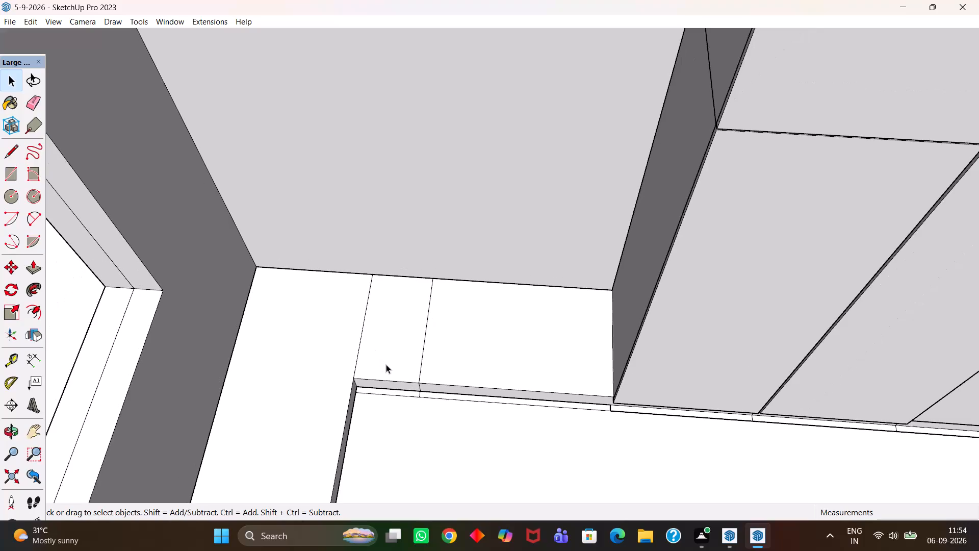
# Examine the plinth's division lines between the inner corner and the wardrobe side.
pyautogui.scroll(1, 390, 367)
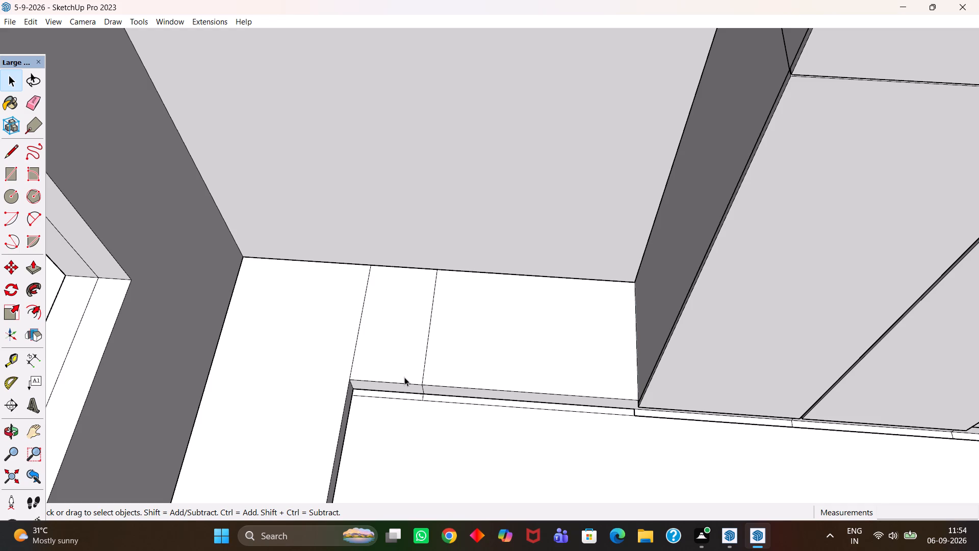
pyautogui.scroll(-3, 338, 342)
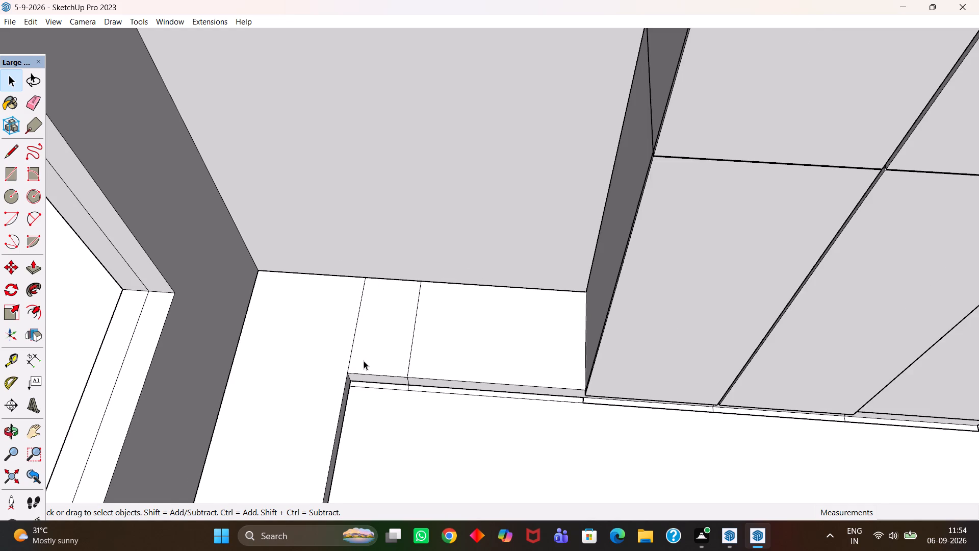
pyautogui.scroll(-3, 364, 361)
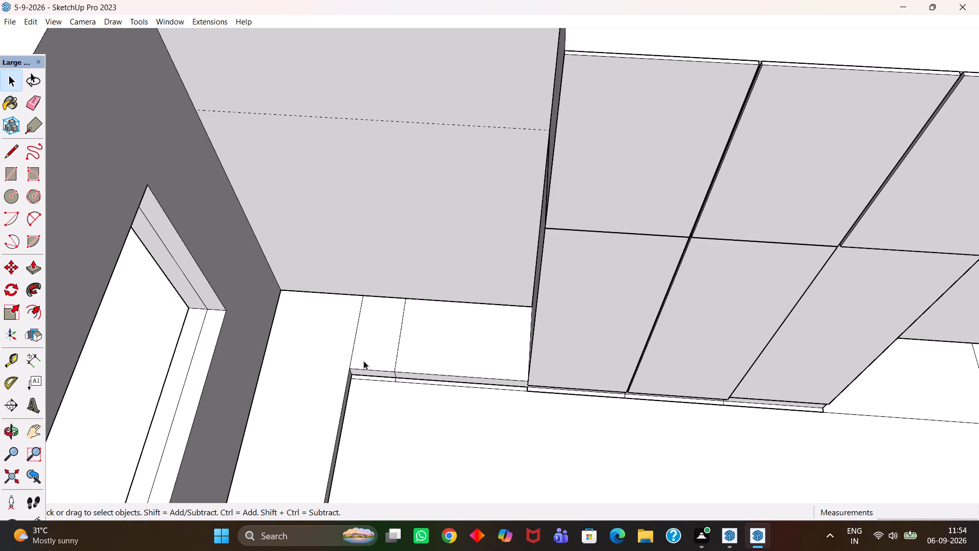
pyautogui.scroll(1, 364, 361)
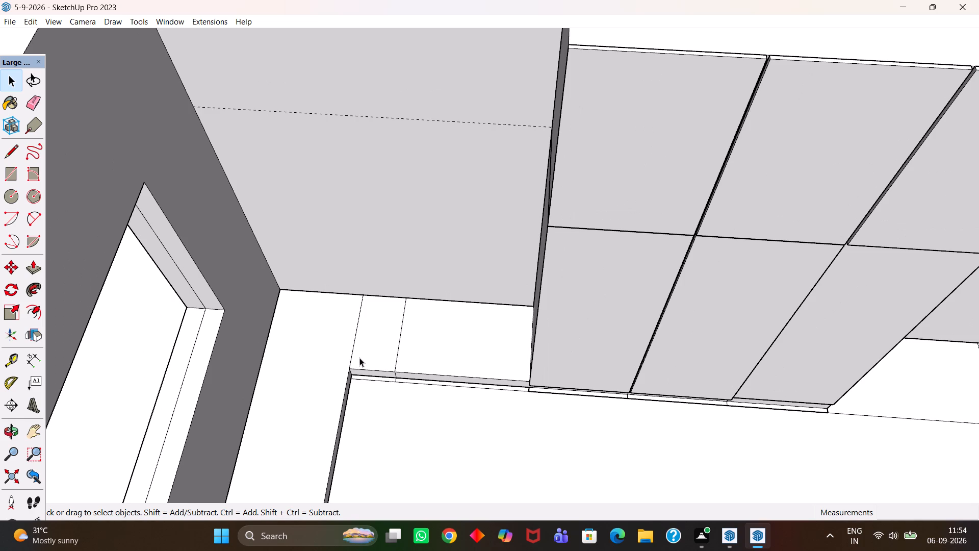
pyautogui.scroll(-10, 359, 358)
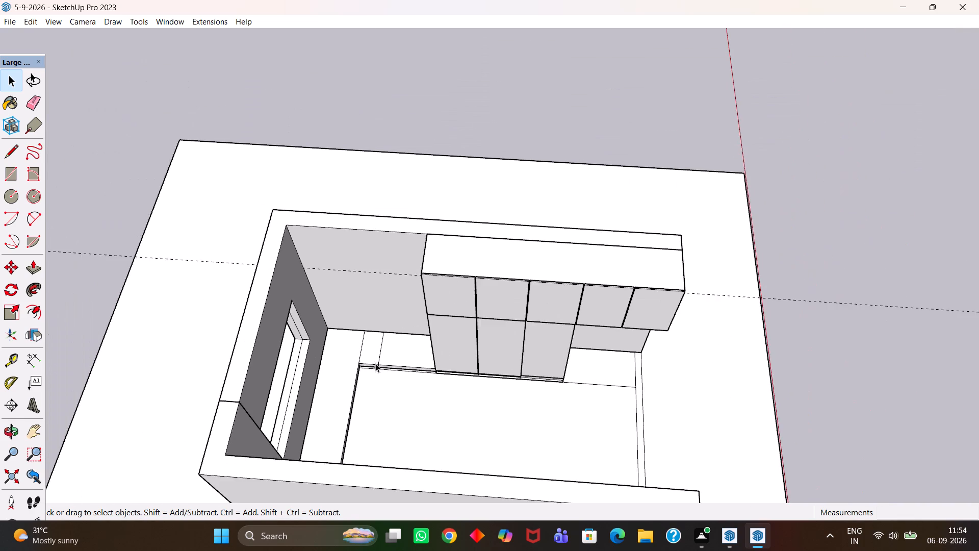
pyautogui.scroll(17, 384, 370)
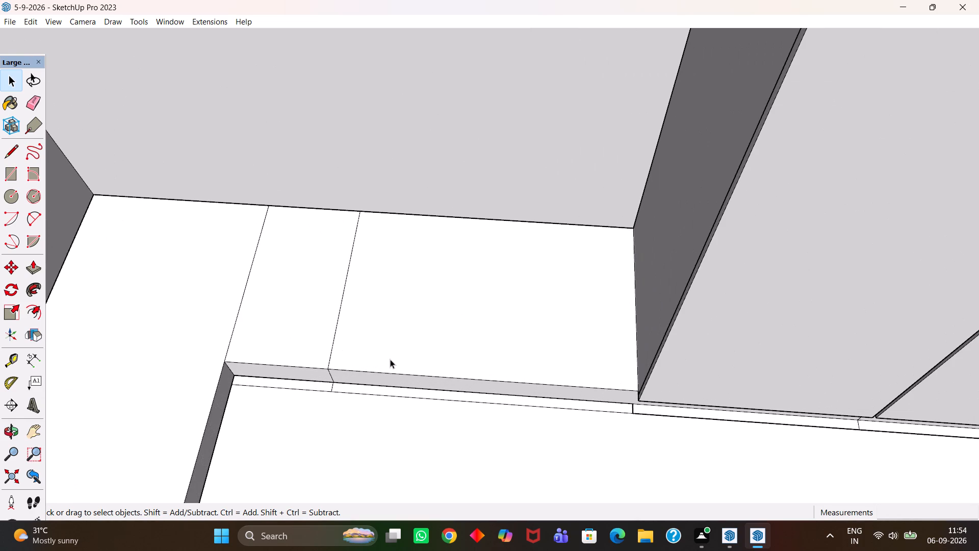
pyautogui.scroll(-3, 377, 349)
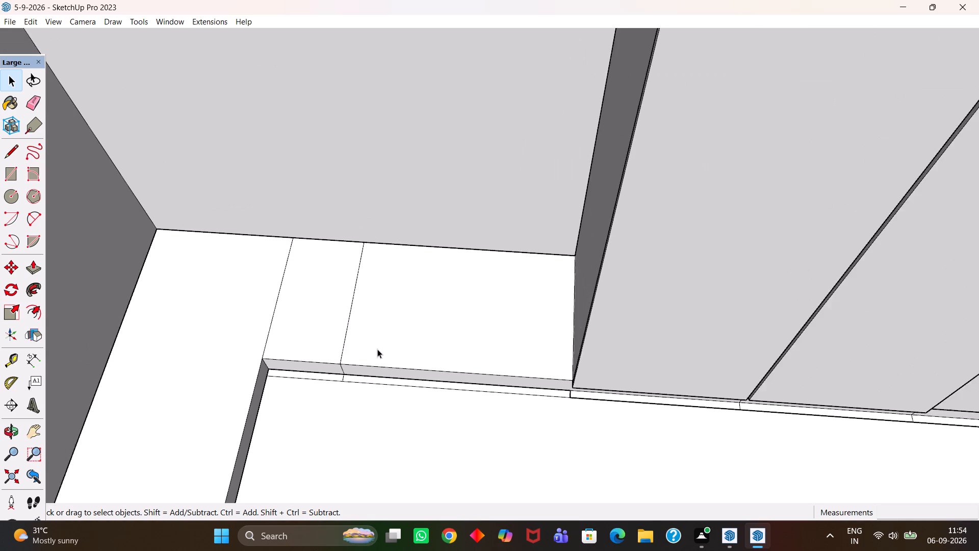
pyautogui.scroll(-10, 377, 349)
pyautogui.scroll(3, 393, 381)
pyautogui.scroll(-6, 392, 386)
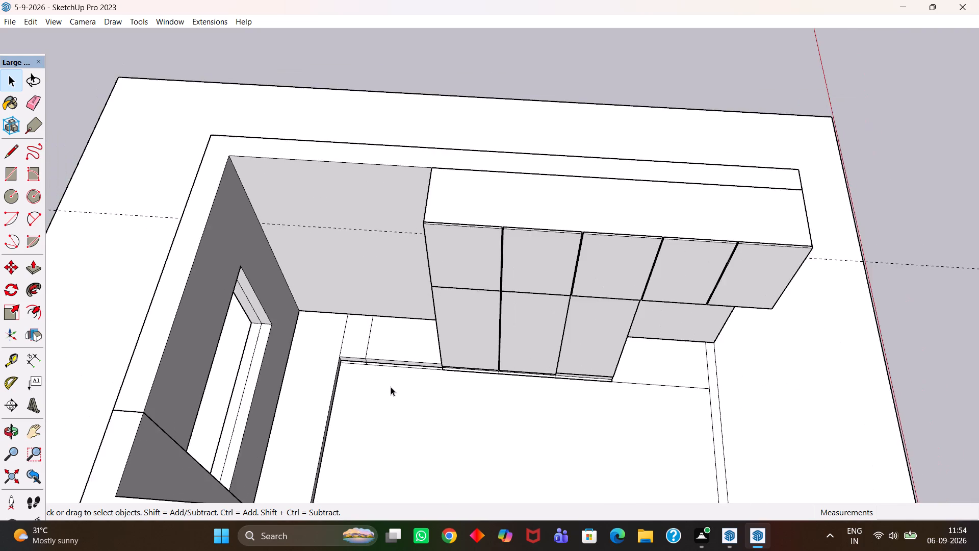
# Examine the plinth below the window and where it meets the wardrobe-side run.
pyautogui.scroll(-3, 391, 387)
pyautogui.moveTo(456, 424); pyautogui.dragTo(223, 410, button='middle')
pyautogui.middleClick(222, 409)
pyautogui.scroll(5, 246, 396)
pyautogui.moveTo(445, 403); pyautogui.dragTo(388, 386, button='middle')
pyautogui.scroll(1, 429, 405)
pyautogui.scroll(1, 388, 386)
pyautogui.press('h')
pyautogui.moveTo(303, 277); pyautogui.dragTo(414, 389)
pyautogui.moveTo(388, 335); pyautogui.dragTo(430, 409)
pyautogui.moveTo(468, 441); pyautogui.dragTo(413, 429, button='middle')
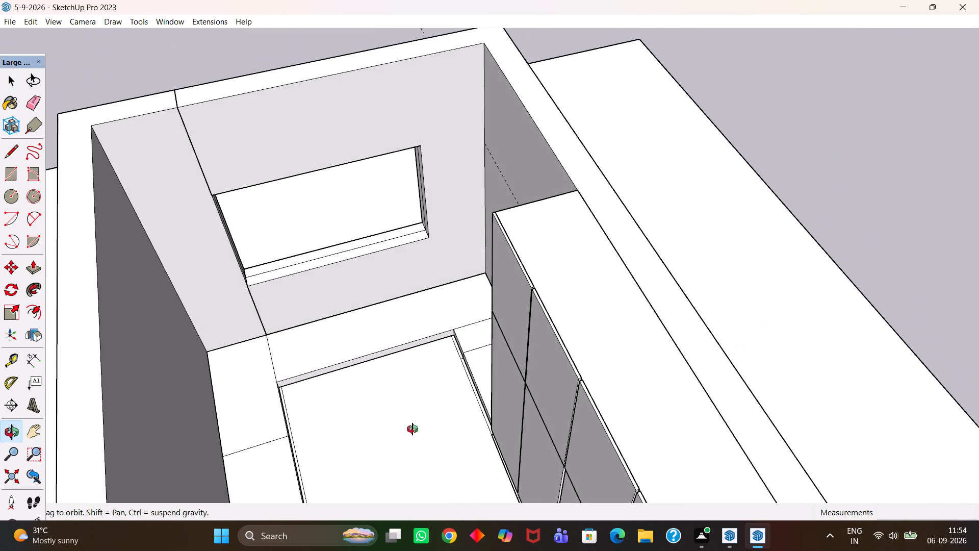
pyautogui.moveTo(413, 429); pyautogui.dragTo(423, 434, button='middle')
pyautogui.scroll(6, 414, 429)
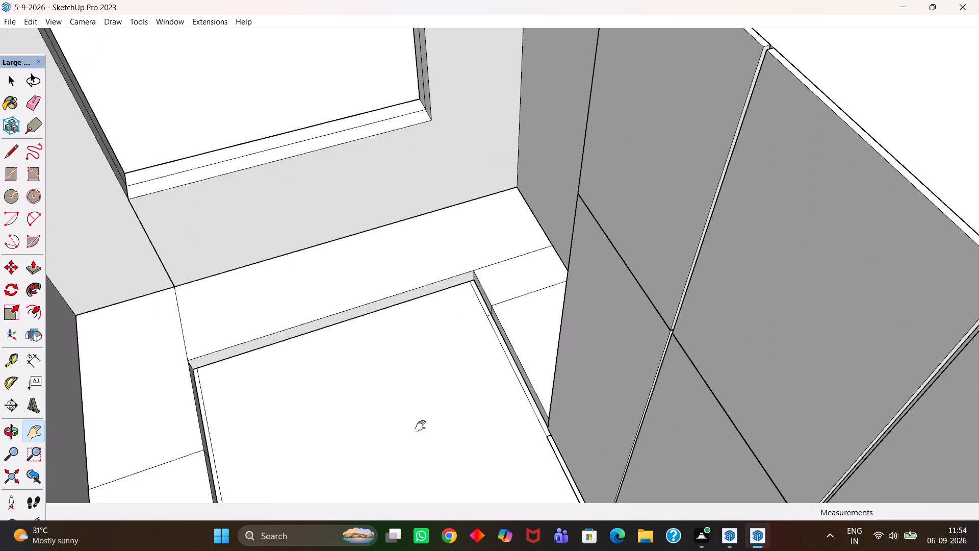
pyautogui.scroll(4, 420, 426)
pyautogui.scroll(-4, 420, 424)
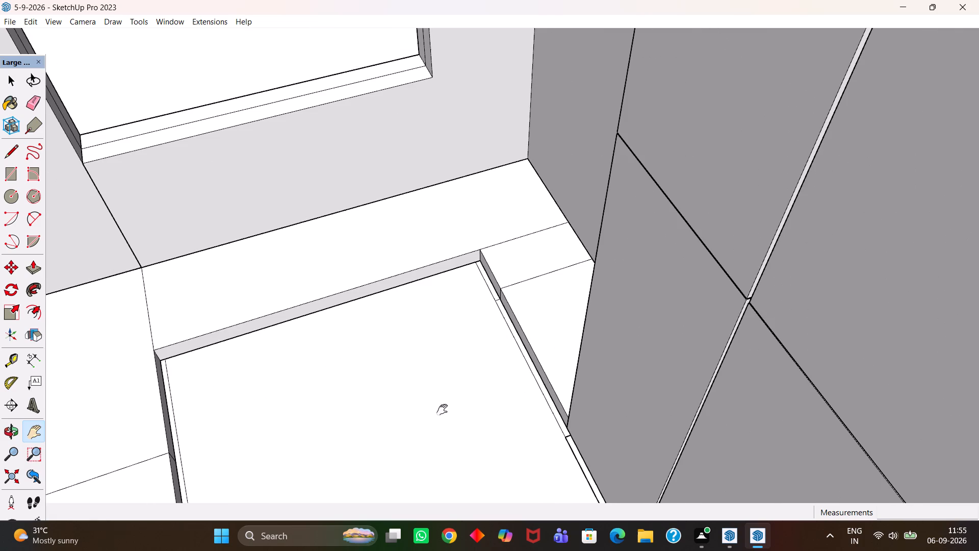
pyautogui.scroll(-2, 442, 393)
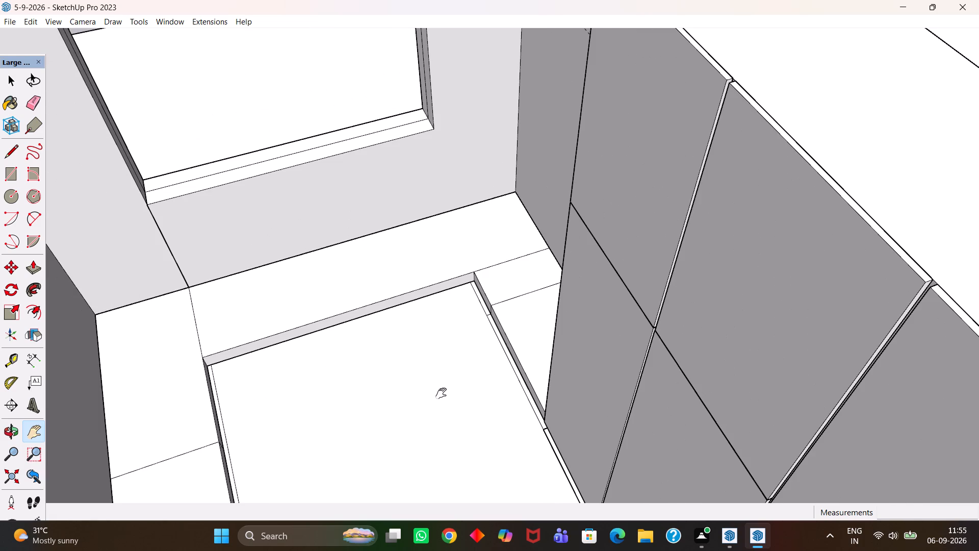
pyautogui.scroll(-7, 426, 363)
# Examine the window-wall plinth from the front, including both inner corners and the adjoining section lines.
pyautogui.moveTo(437, 385); pyautogui.dragTo(335, 378, button='middle')
pyautogui.scroll(1, 328, 361)
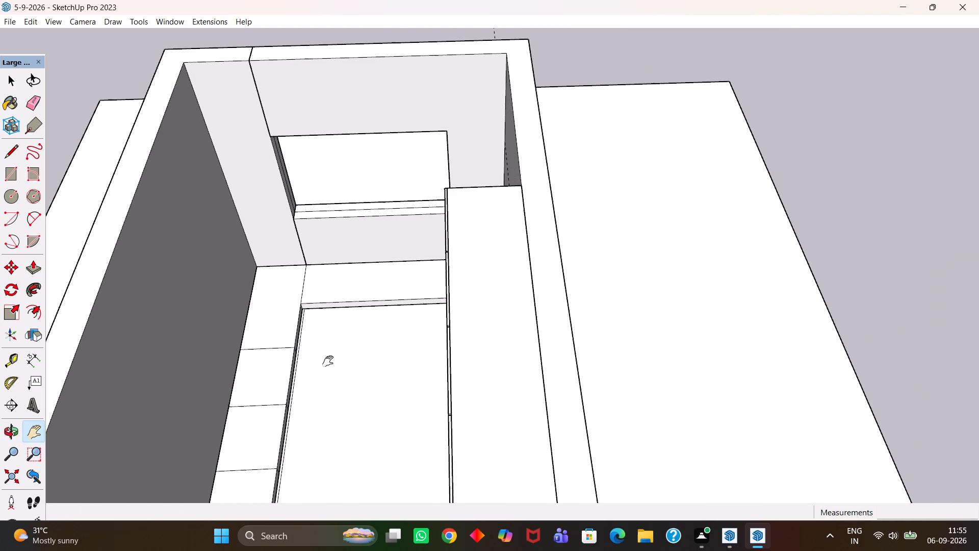
pyautogui.scroll(8, 314, 330)
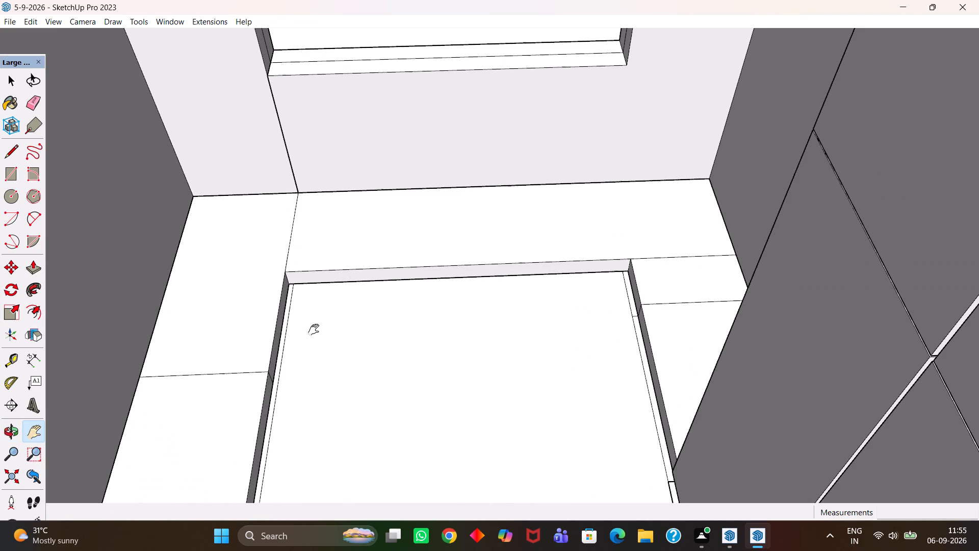
pyautogui.scroll(2, 314, 330)
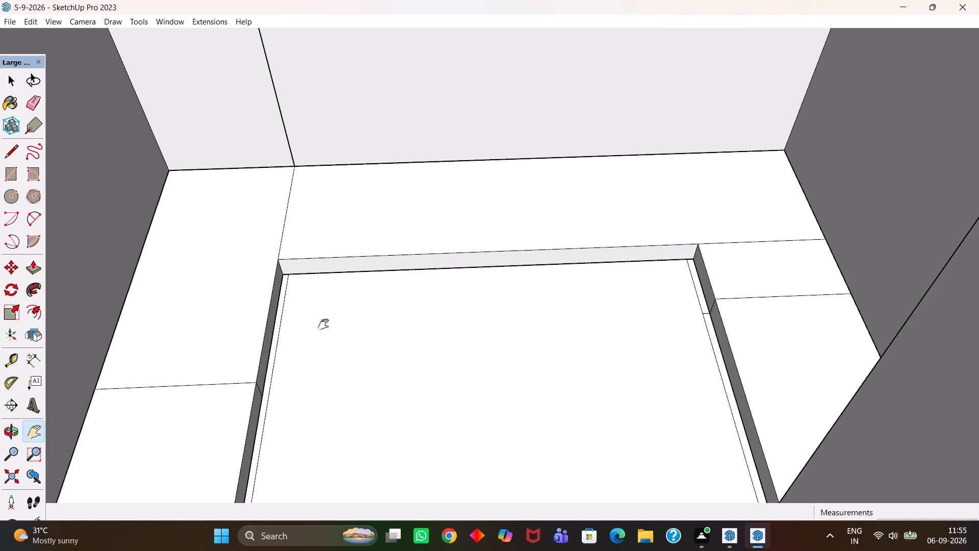
pyautogui.scroll(3, 324, 323)
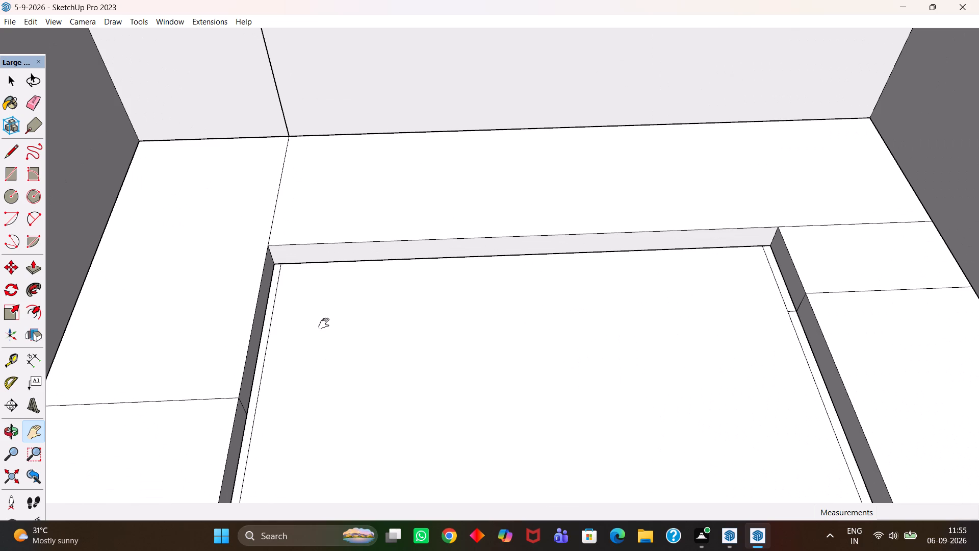
pyautogui.scroll(-4, 325, 322)
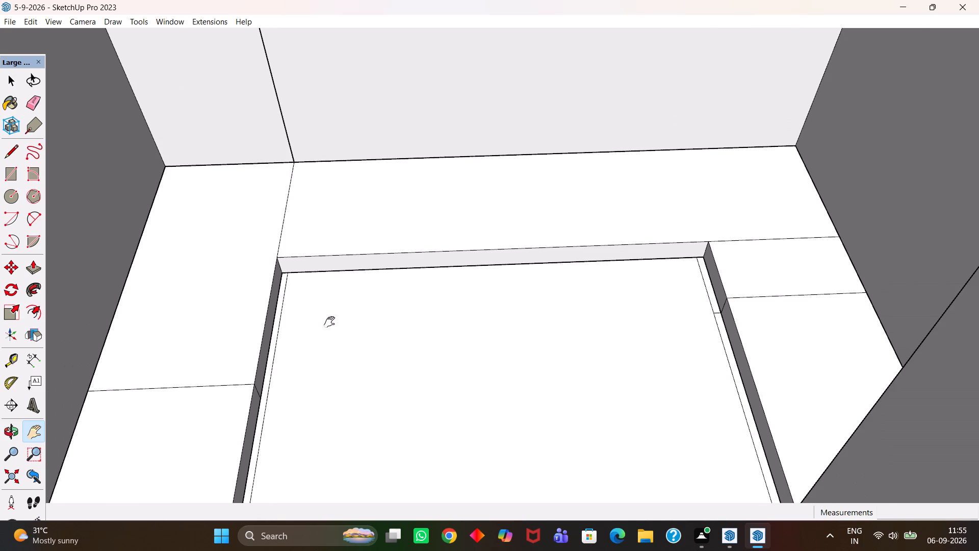
pyautogui.scroll(6, 390, 321)
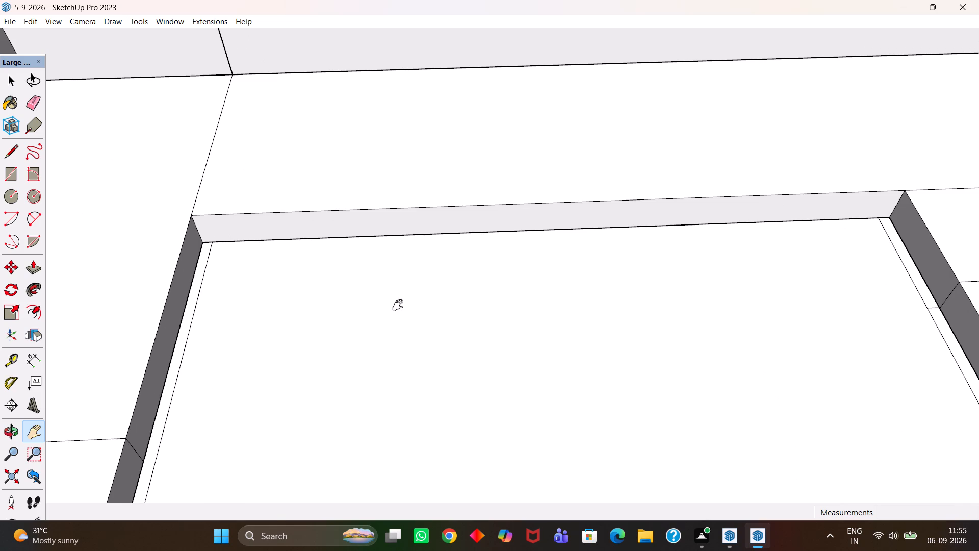
pyautogui.scroll(3, 405, 335)
pyautogui.scroll(-5, 405, 335)
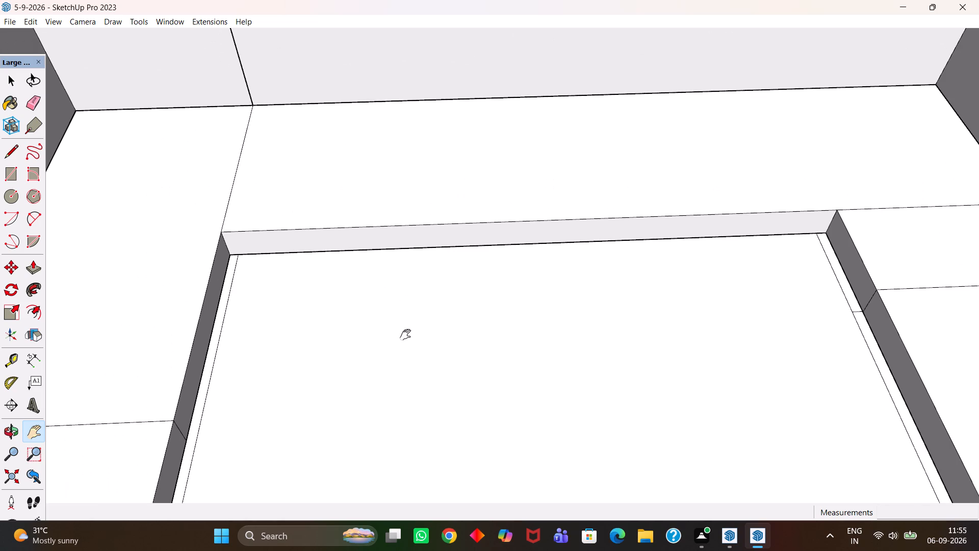
pyautogui.scroll(-4, 405, 335)
pyautogui.scroll(-17, 405, 335)
pyautogui.scroll(3, 405, 338)
# Examine the divided plinth along the window wall and both side runs from an angle facing the wardrobe.
pyautogui.moveTo(406, 341); pyautogui.dragTo(414, 346, button='middle')
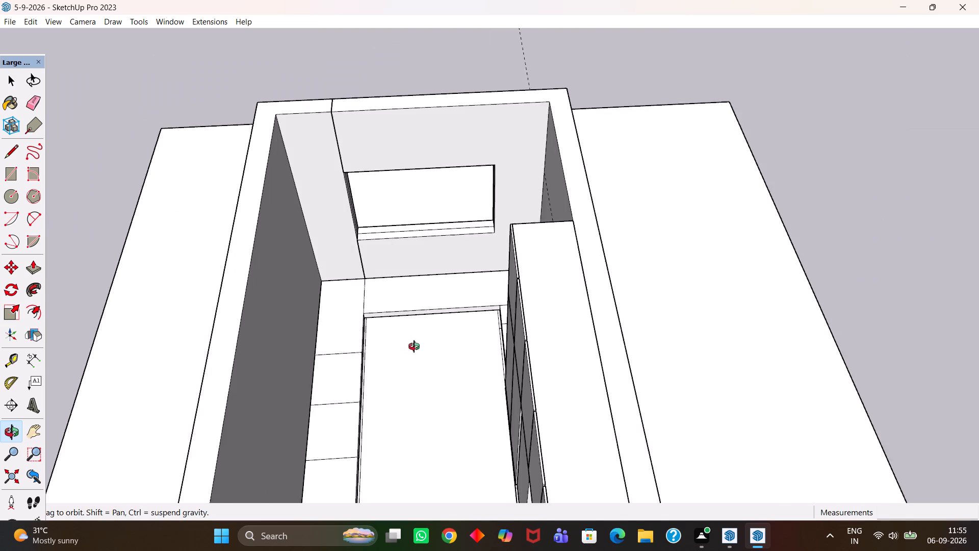
pyautogui.scroll(2, 414, 346)
pyautogui.moveTo(414, 346); pyautogui.dragTo(453, 349, button='middle')
pyautogui.press('h')
pyautogui.scroll(5, 453, 349)
pyautogui.scroll(-6, 442, 337)
pyautogui.moveTo(440, 339); pyautogui.dragTo(468, 361, button='middle')
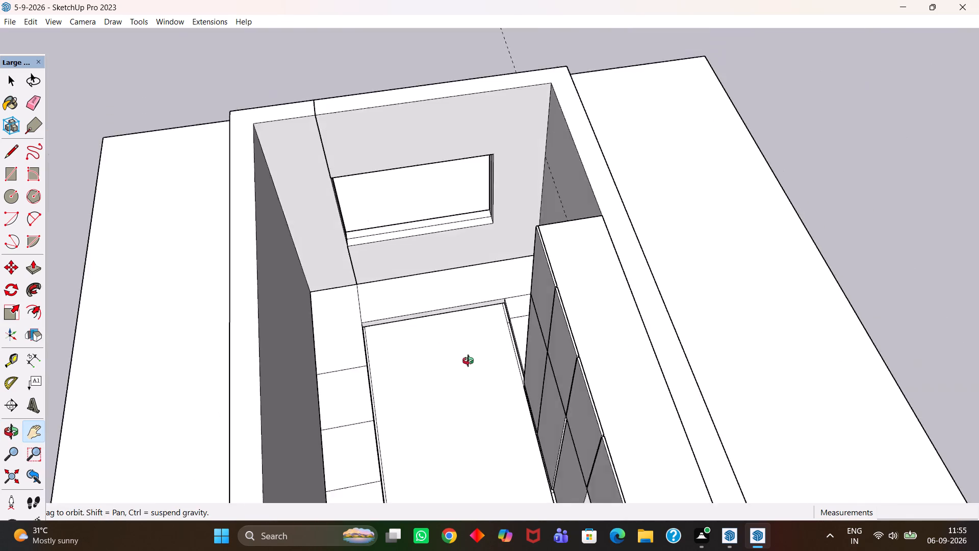
pyautogui.moveTo(468, 361); pyautogui.dragTo(554, 349, button='middle')
pyautogui.scroll(5, 468, 361)
pyautogui.scroll(5, 549, 344)
pyautogui.scroll(-6, 544, 338)
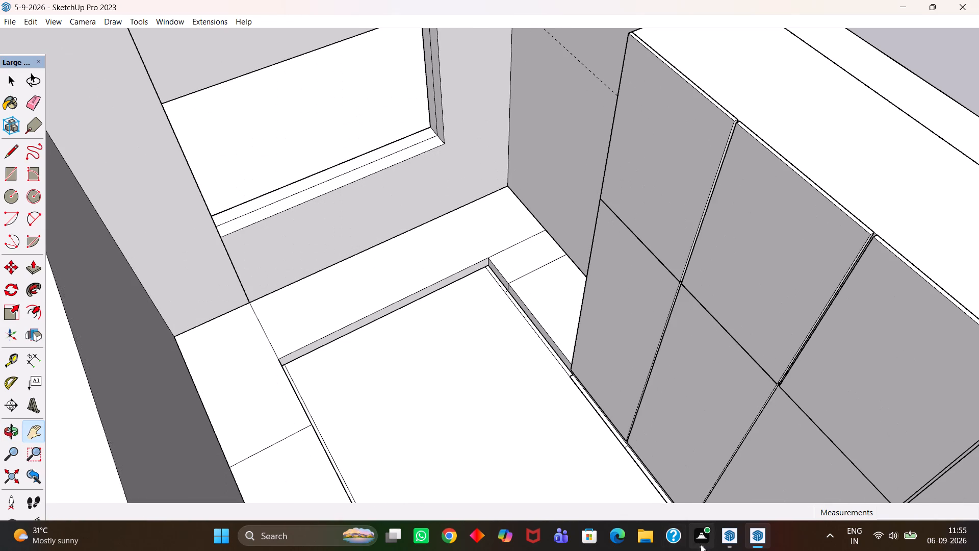
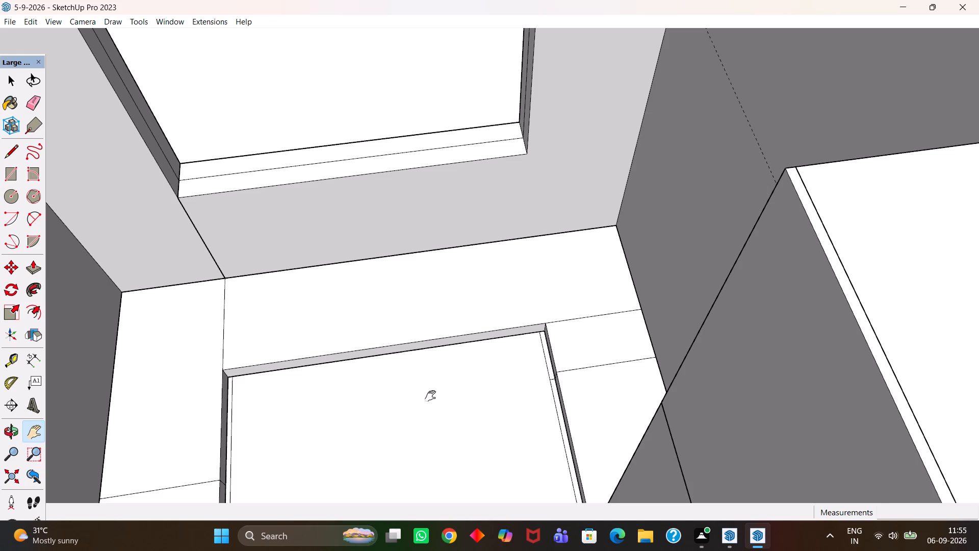
# Examine the plinth below the window and its inner corner beside the wardrobe from several close angles.
pyautogui.press('h')
pyautogui.scroll(2, 429, 394)
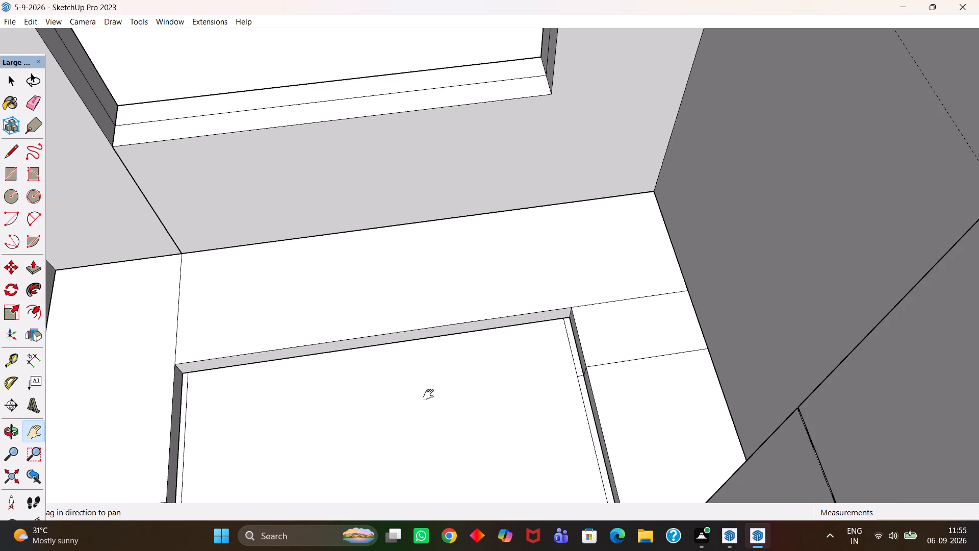
pyautogui.scroll(-6, 428, 394)
pyautogui.scroll(3, 447, 414)
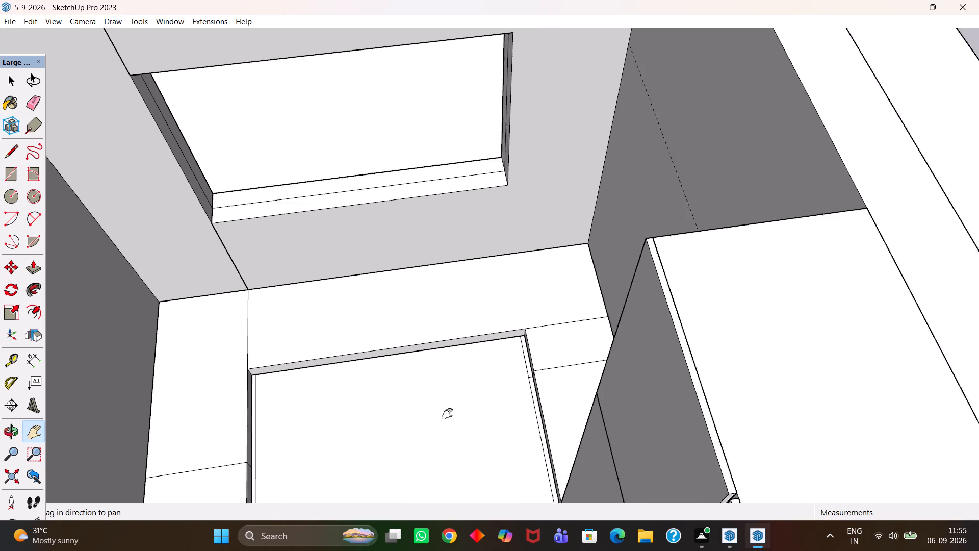
pyautogui.scroll(1, 447, 414)
pyautogui.press('h')
pyautogui.moveTo(380, 350); pyautogui.dragTo(428, 389)
pyautogui.scroll(5, 431, 390)
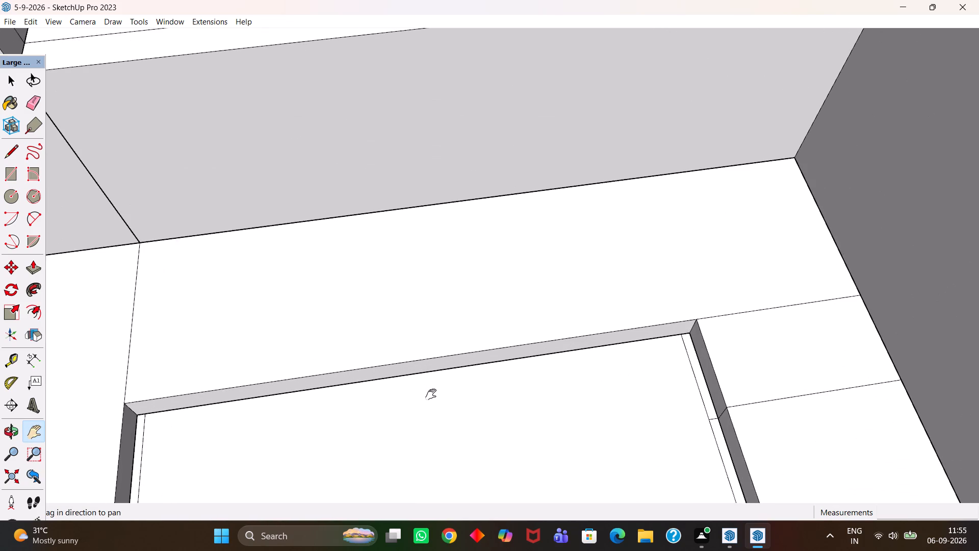
pyautogui.moveTo(469, 420); pyautogui.dragTo(384, 405, button='middle')
pyautogui.scroll(1, 428, 410)
pyautogui.scroll(-3, 348, 398)
pyautogui.press('h')
pyautogui.scroll(-7, 362, 405)
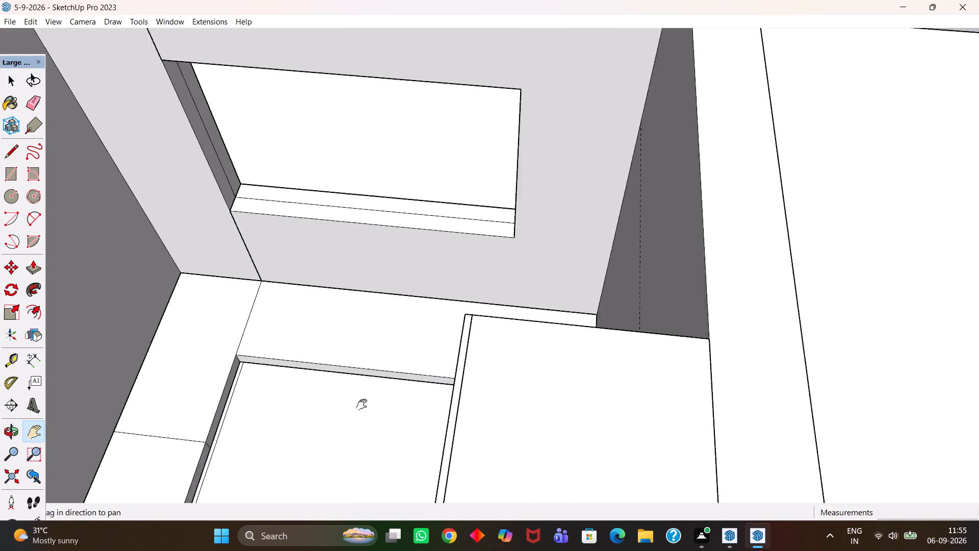
pyautogui.scroll(-2, 362, 405)
pyautogui.moveTo(342, 408); pyautogui.dragTo(421, 393, button='middle')
pyautogui.scroll(1, 345, 408)
pyautogui.moveTo(418, 380); pyautogui.dragTo(501, 454)
pyautogui.scroll(3, 500, 454)
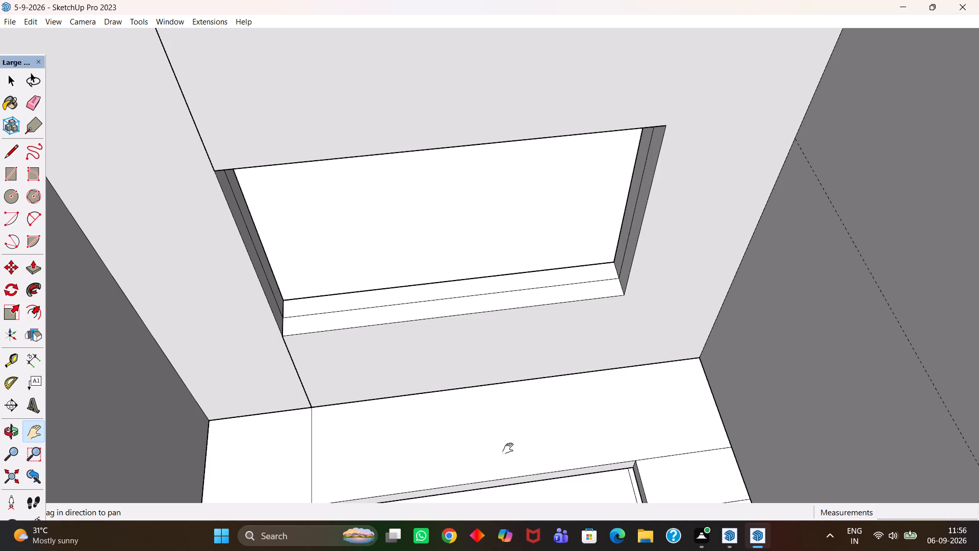
# Examine the window-wall plinth and both side runs from above the room.
pyautogui.press('h')
pyautogui.scroll(-7, 508, 445)
pyautogui.moveTo(540, 438); pyautogui.dragTo(498, 448, button='middle')
pyautogui.scroll(1, 540, 438)
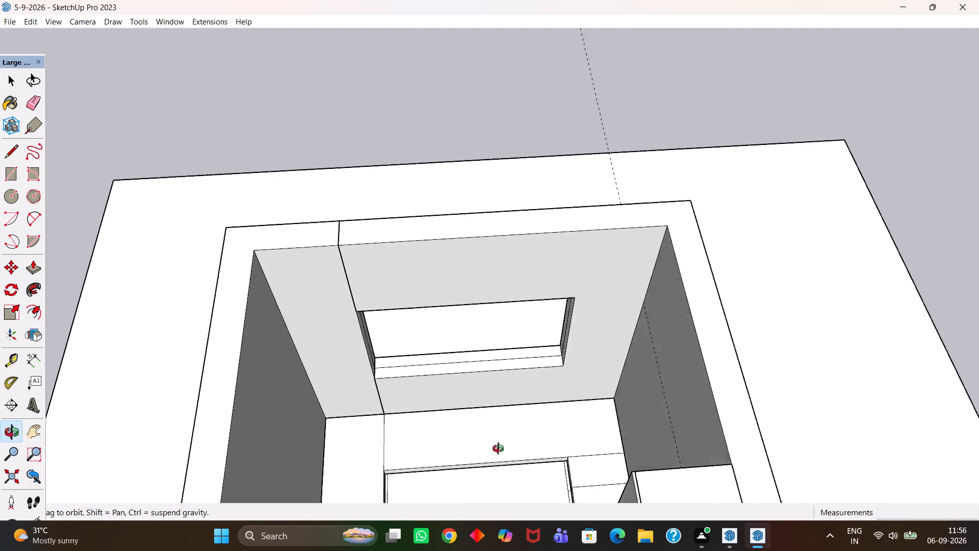
pyautogui.moveTo(498, 448); pyautogui.dragTo(462, 432, button='middle')
pyautogui.scroll(1, 499, 452)
pyautogui.scroll(3, 424, 422)
pyautogui.scroll(-4, 424, 422)
pyautogui.moveTo(417, 422); pyautogui.dragTo(446, 446, button='middle')
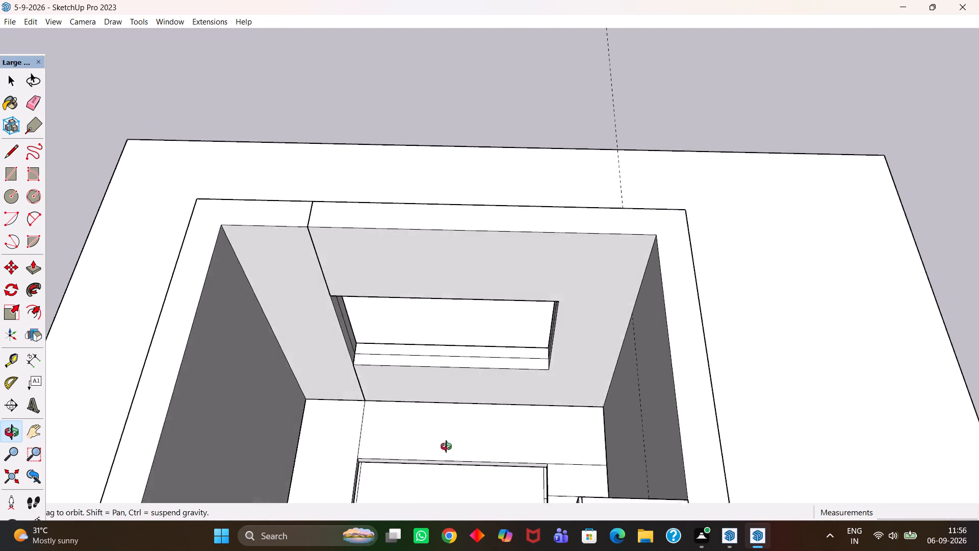
pyautogui.moveTo(446, 446); pyautogui.dragTo(466, 447, button='middle')
pyautogui.scroll(1, 449, 446)
pyautogui.press('h')
pyautogui.scroll(1, 466, 447)
pyautogui.scroll(-4, 466, 447)
pyautogui.moveTo(492, 459); pyautogui.dragTo(440, 394)
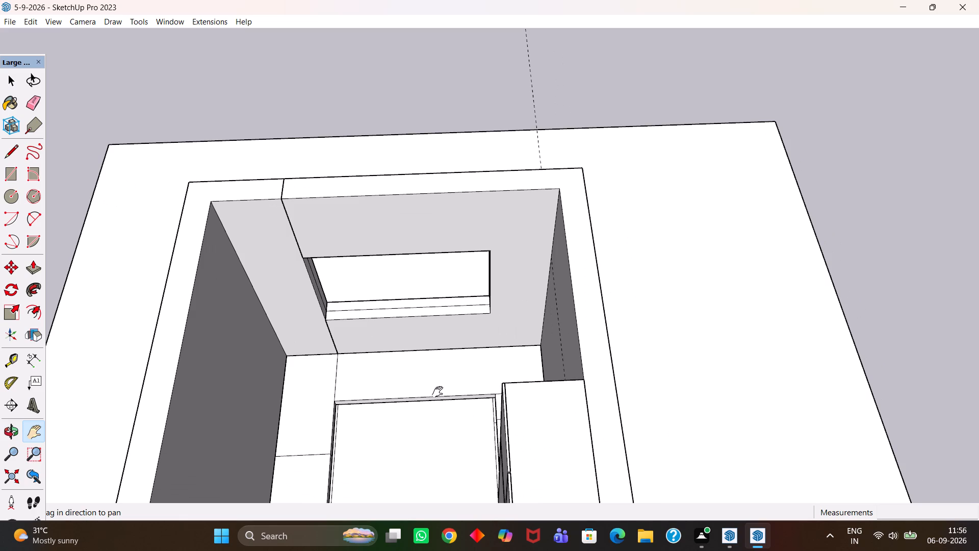
pyautogui.scroll(-3, 414, 380)
pyautogui.scroll(4, 414, 383)
pyautogui.press('h')
pyautogui.moveTo(391, 379); pyautogui.dragTo(464, 428)
pyautogui.scroll(1, 463, 428)
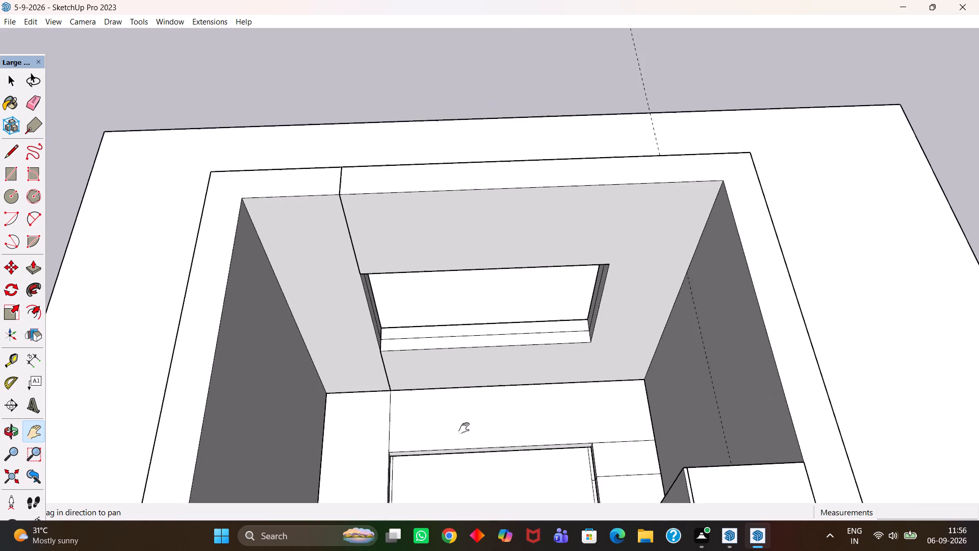
pyautogui.scroll(3, 464, 428)
pyautogui.press('h')
pyautogui.scroll(-12, 464, 428)
# Open the plinth group for editing and check the extent of its undivided top face along the window wall.
pyautogui.press('space')
pyautogui.click(487, 421)
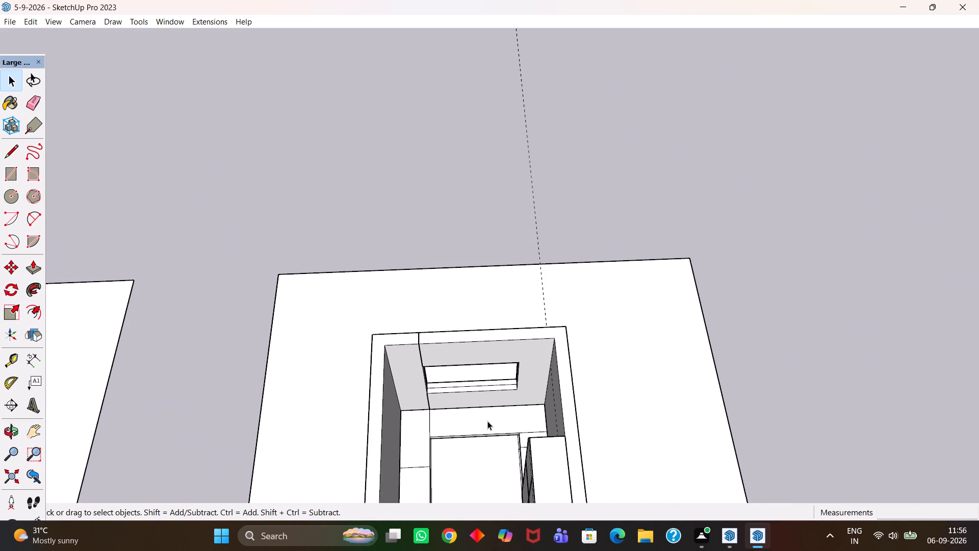
pyautogui.doubleClick(487, 421)
pyautogui.click(463, 411)
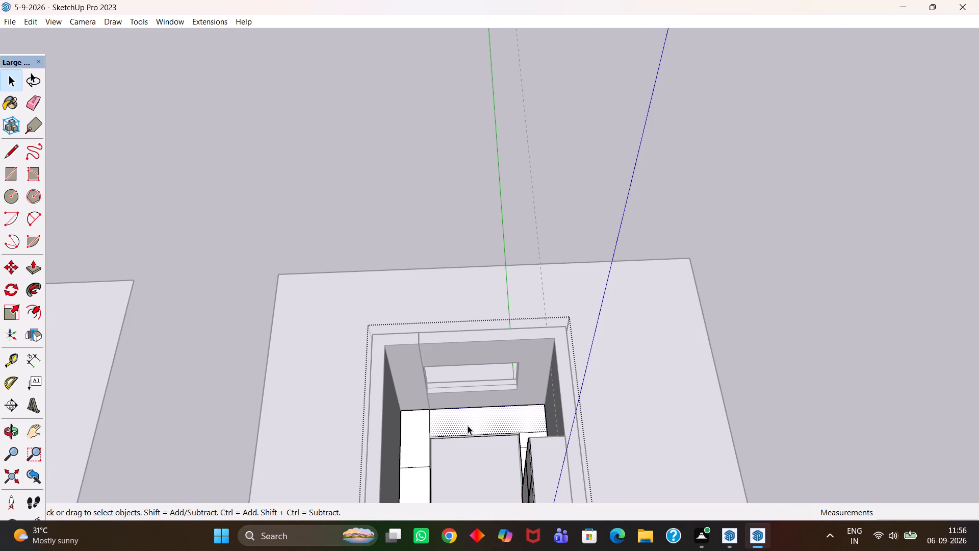
pyautogui.scroll(9, 468, 425)
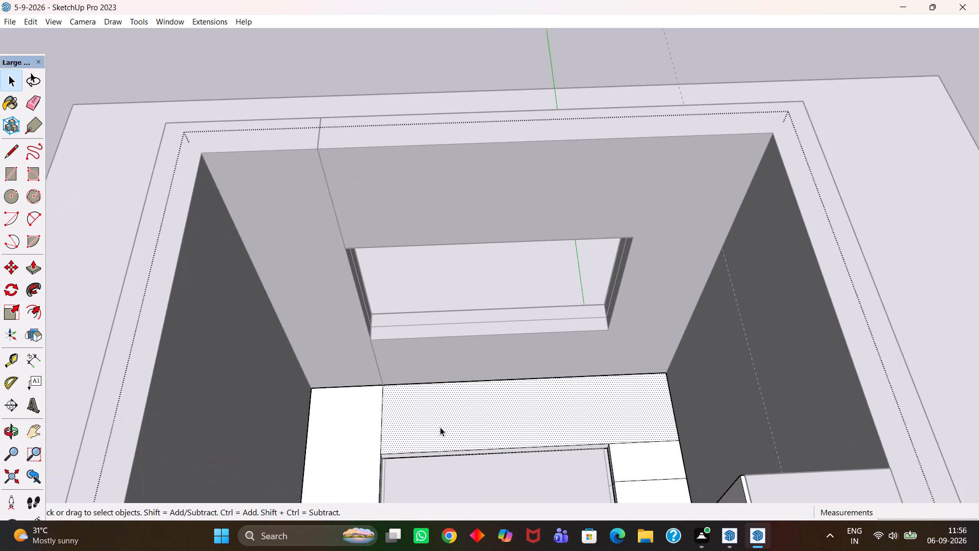
pyautogui.scroll(2, 440, 427)
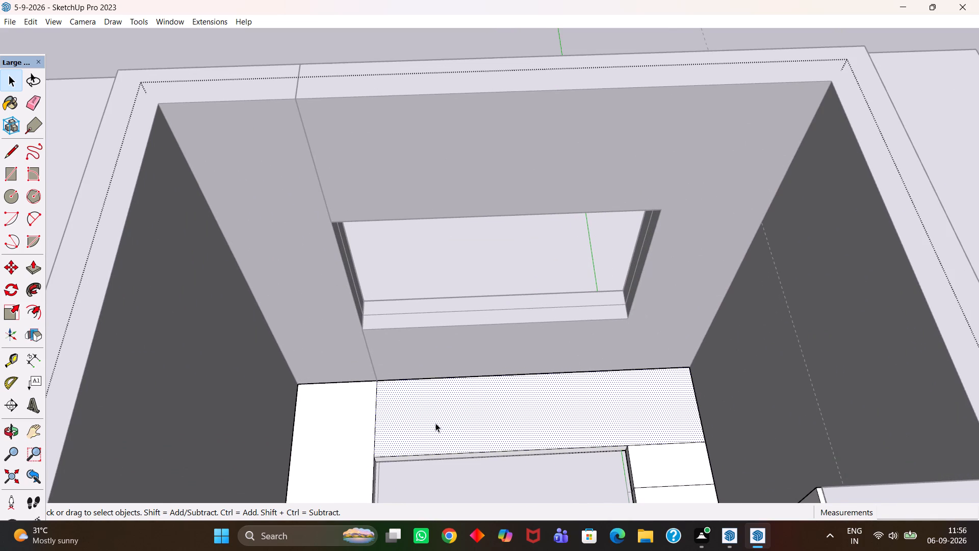
pyautogui.scroll(-12, 435, 423)
pyautogui.press('space')
pyautogui.click(451, 464)
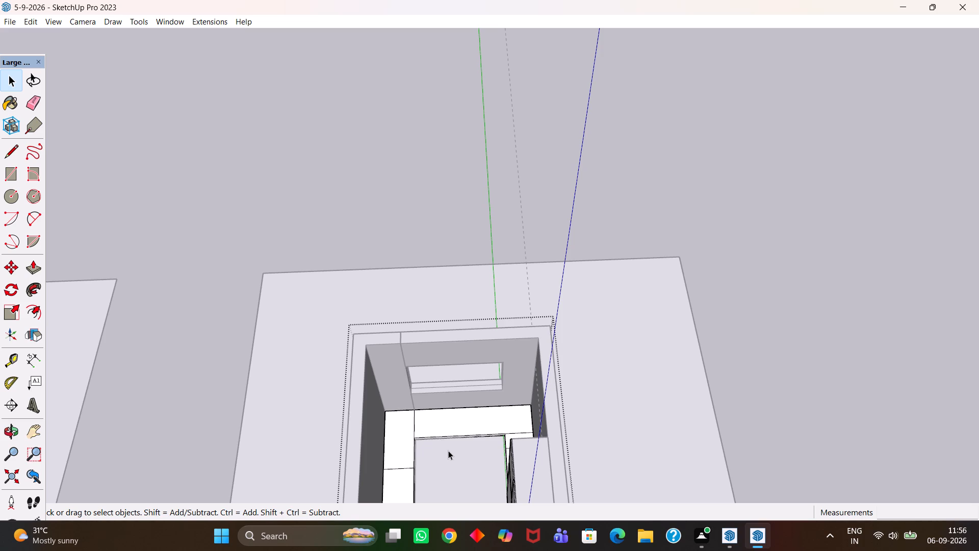
# Examine the opened plinth from above, comparing the window-wall run with the section lines on both side runs.
pyautogui.press('h')
pyautogui.scroll(9, 448, 450)
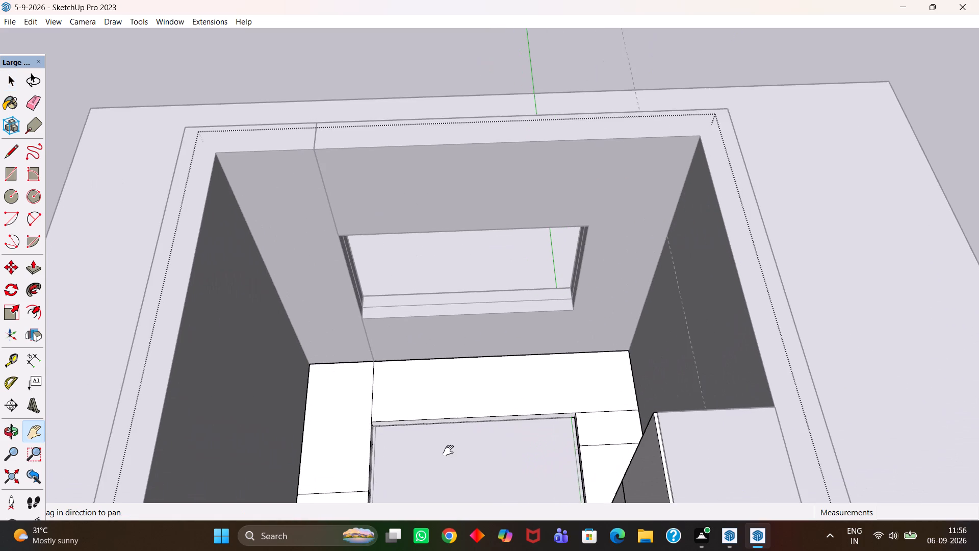
pyautogui.scroll(-6, 448, 450)
pyautogui.moveTo(455, 469); pyautogui.dragTo(454, 433, button='middle')
pyautogui.scroll(3, 454, 433)
pyautogui.press('space')
pyautogui.click(459, 457)
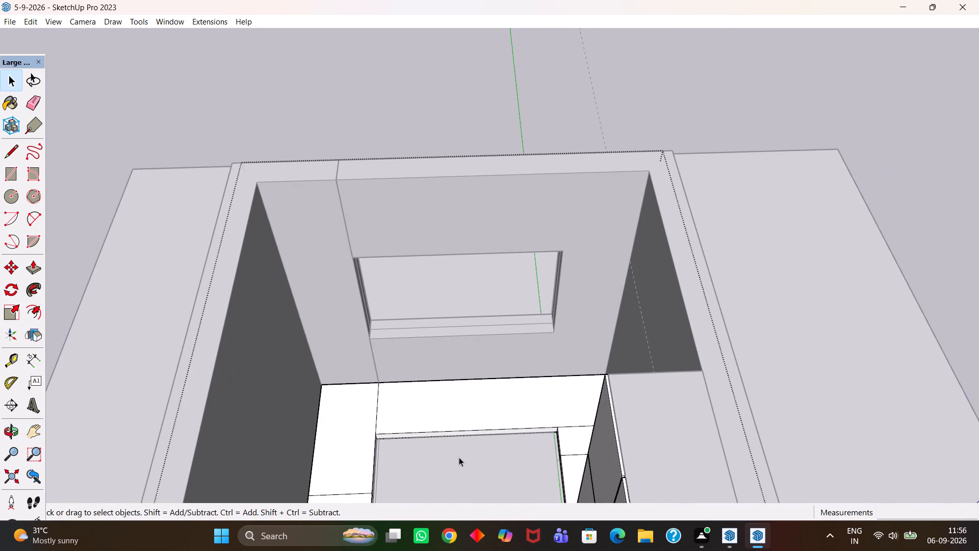
pyautogui.press('space')
pyautogui.click(453, 461)
pyautogui.scroll(-4, 416, 438)
pyautogui.press('h')
pyautogui.moveTo(420, 428); pyautogui.dragTo(425, 431, button='middle')
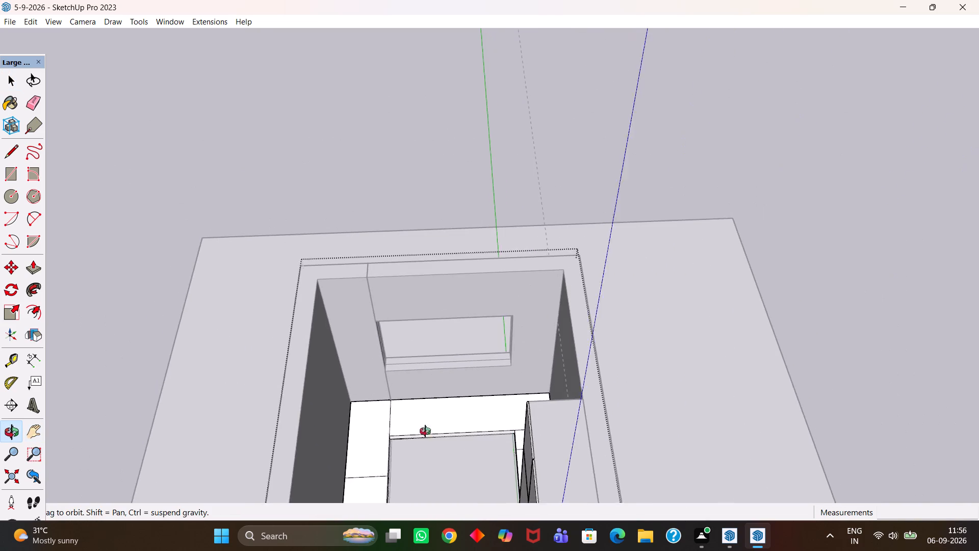
pyautogui.moveTo(425, 431); pyautogui.dragTo(440, 444, button='middle')
pyautogui.scroll(1, 440, 444)
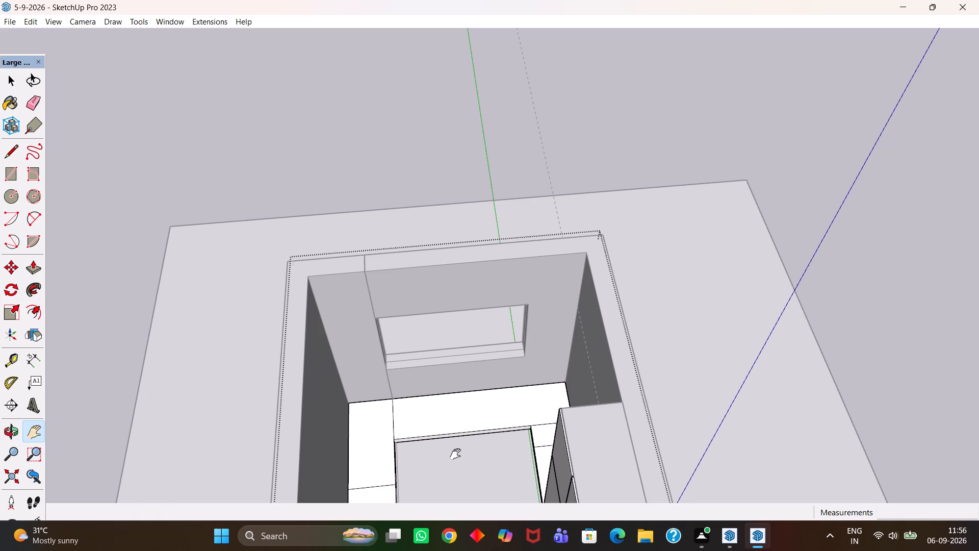
pyautogui.press('h')
pyautogui.scroll(-6, 459, 446)
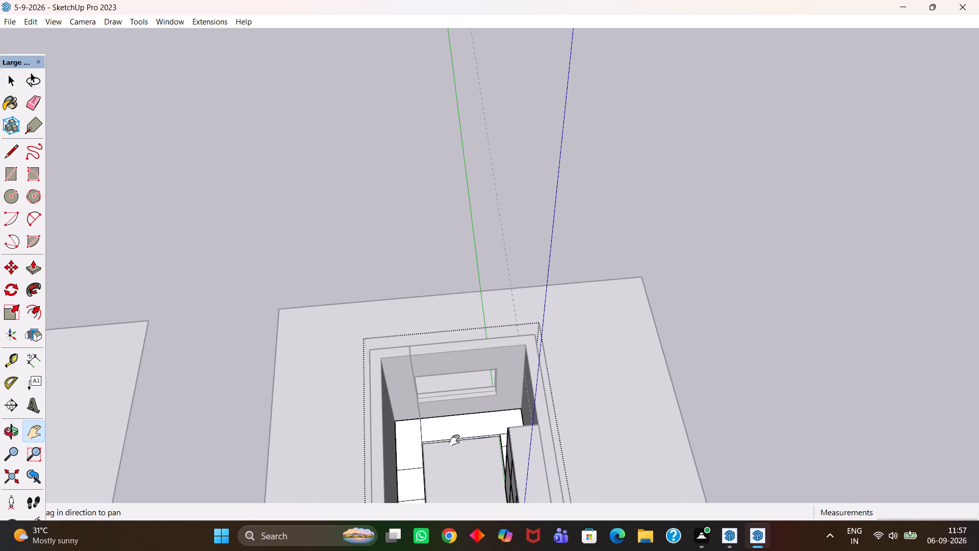
pyautogui.scroll(-4, 448, 408)
# Examine the window-wall plinth face up close, from its existing division line to the wardrobe-side corner.
pyautogui.scroll(5, 449, 414)
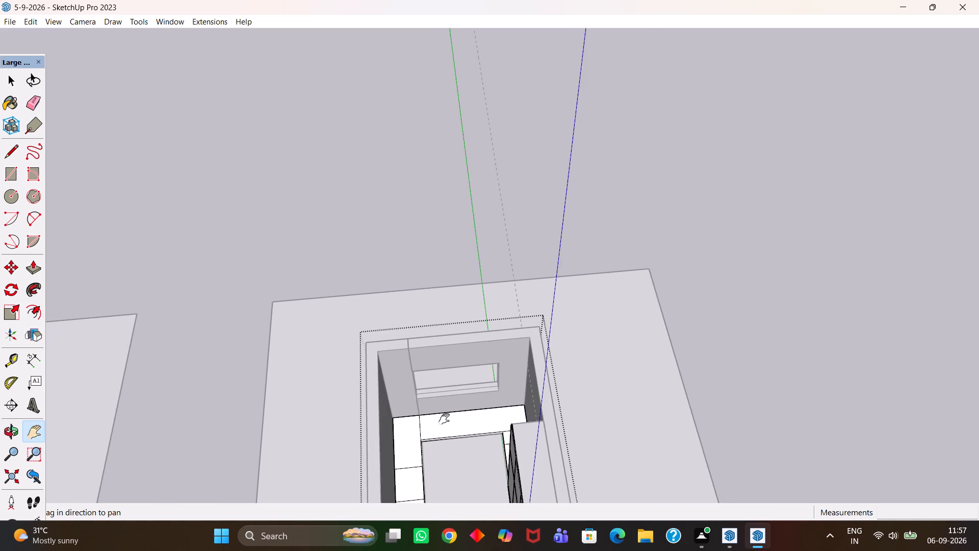
pyautogui.scroll(12, 444, 419)
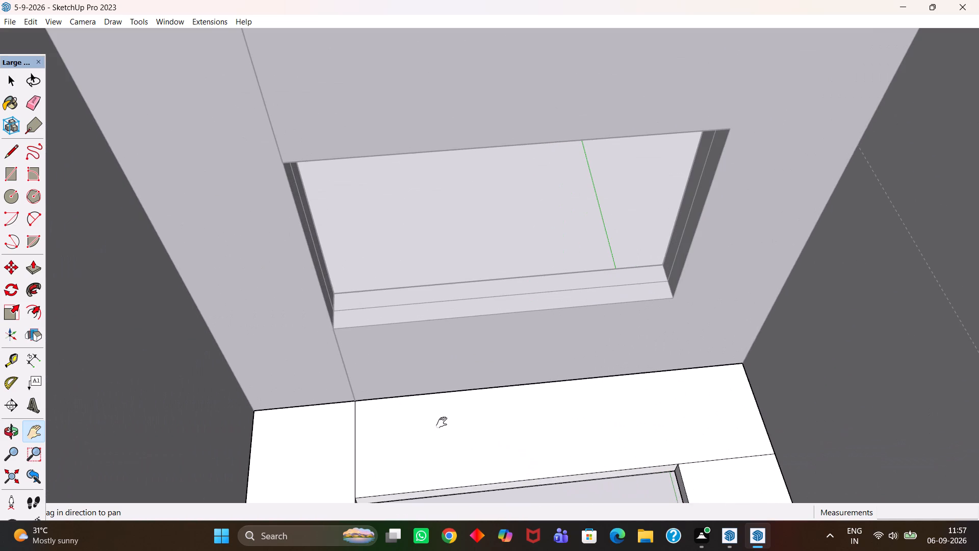
pyautogui.scroll(3, 442, 422)
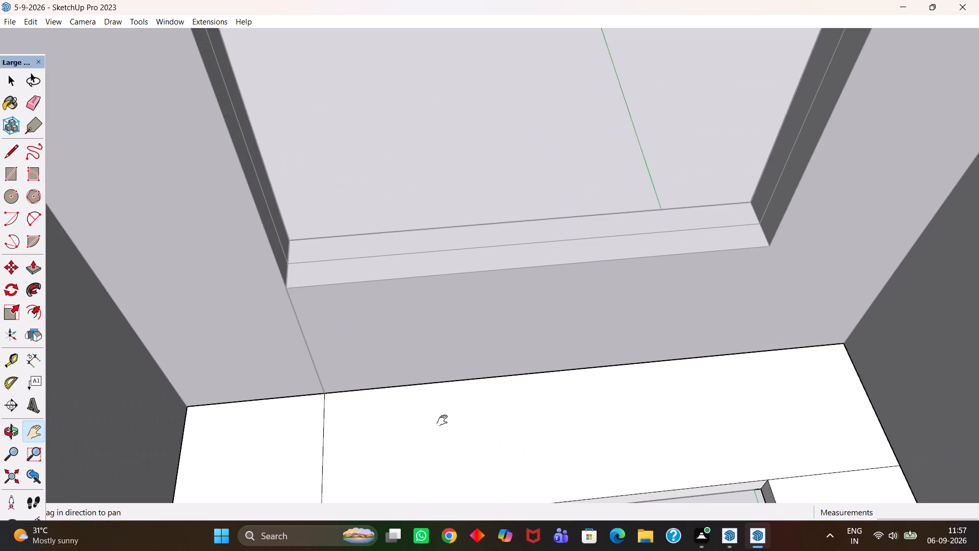
pyautogui.scroll(1, 443, 418)
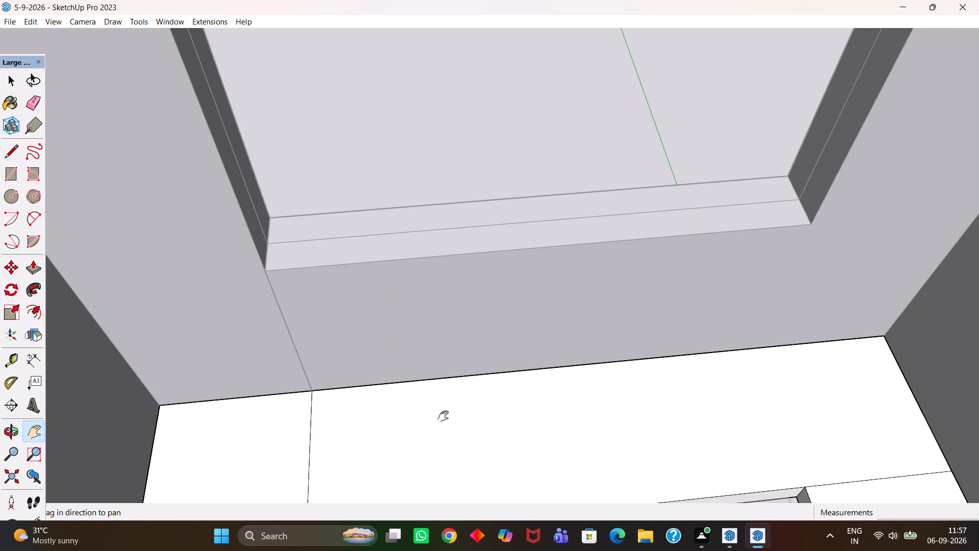
pyautogui.scroll(4, 443, 416)
pyautogui.scroll(-6, 443, 416)
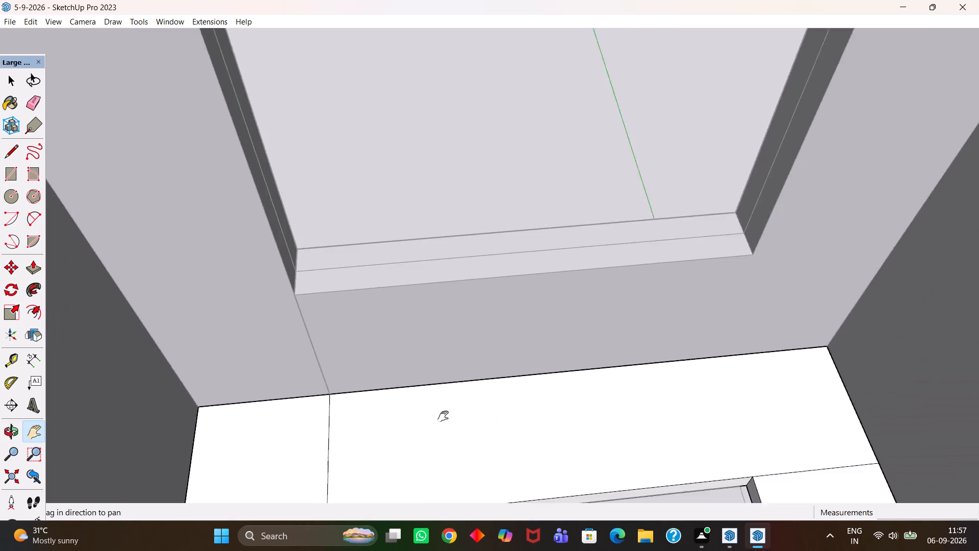
pyautogui.scroll(-7, 443, 416)
pyautogui.scroll(2, 443, 416)
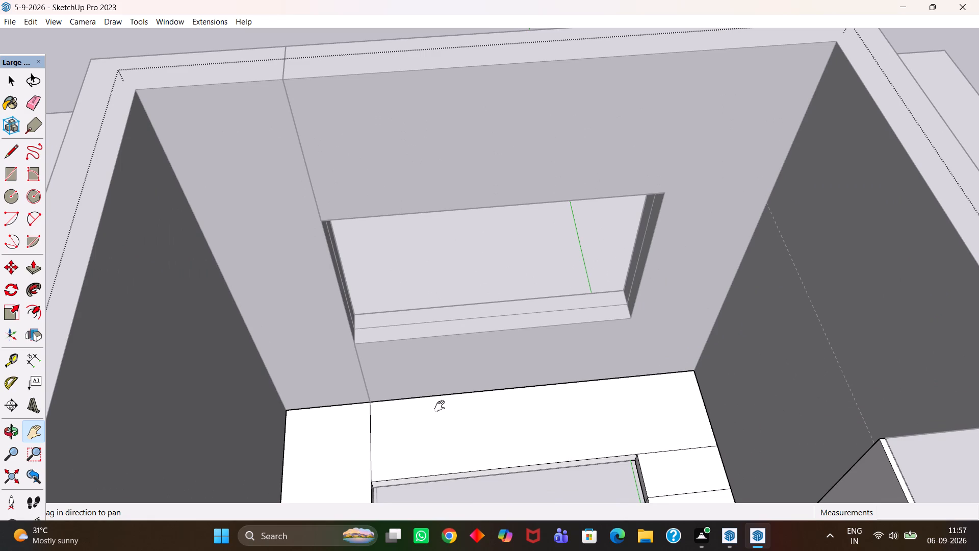
pyautogui.scroll(-8, 440, 404)
pyautogui.scroll(4, 452, 446)
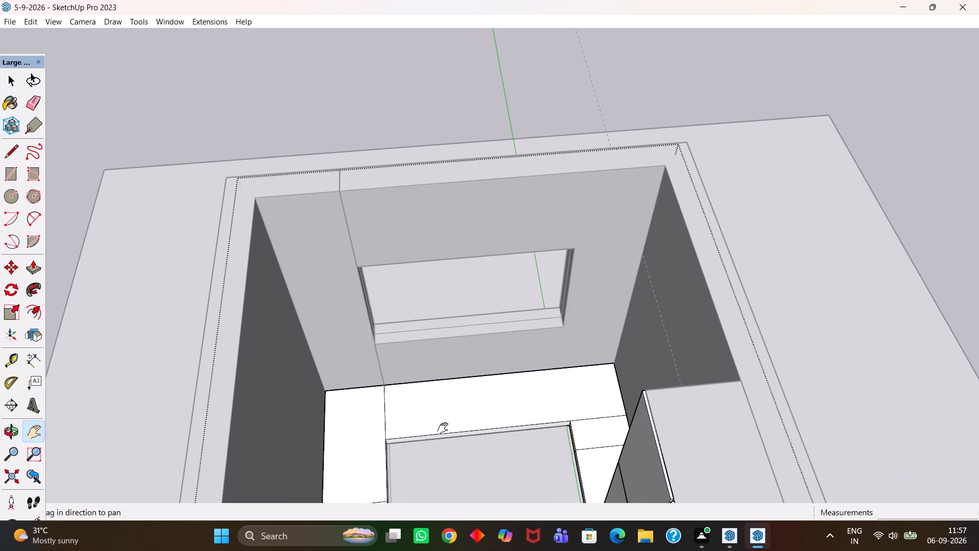
pyautogui.scroll(1, 443, 428)
pyautogui.scroll(-8, 440, 423)
pyautogui.scroll(2, 439, 421)
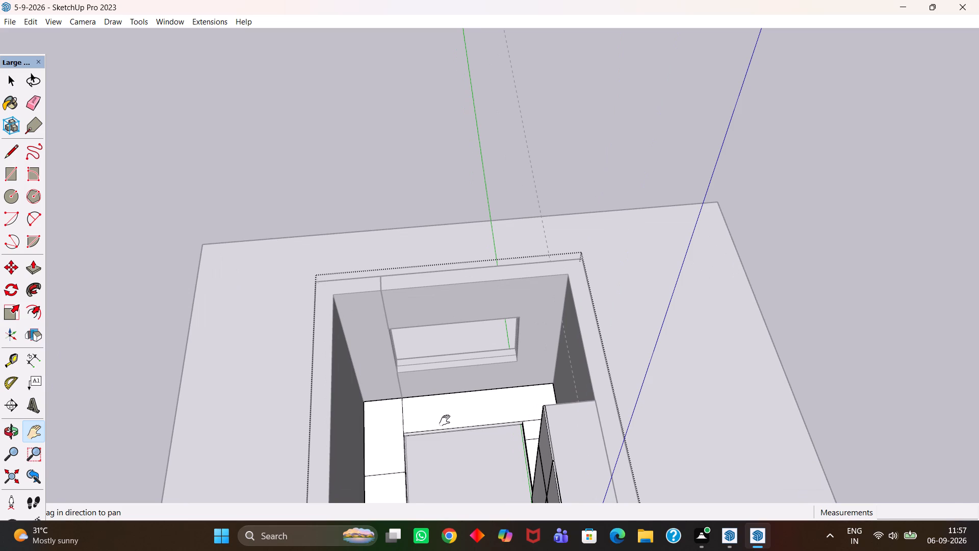
pyautogui.scroll(6, 445, 420)
pyautogui.scroll(-8, 458, 433)
# Place a guide about 1' 11" from the plinth's wardrobe-side wall edge, in line with the inner corner of the window-wall run.
pyautogui.press('h')
pyautogui.moveTo(463, 441); pyautogui.dragTo(439, 436, button='middle')
pyautogui.scroll(8, 437, 436)
pyautogui.scroll(-5, 440, 436)
pyautogui.press('m')
pyautogui.moveTo(457, 431); pyautogui.dragTo(474, 448, button='middle')
pyautogui.scroll(1, 473, 446)
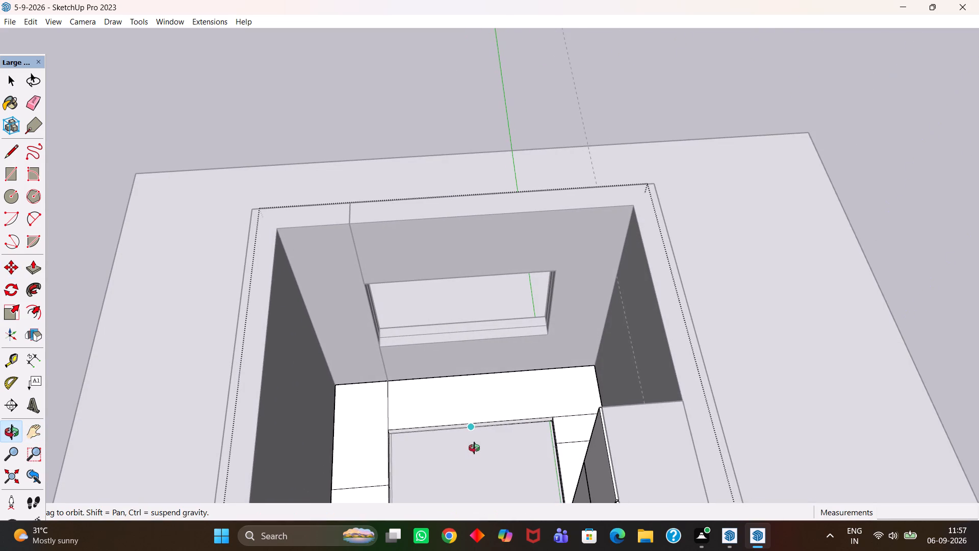
pyautogui.moveTo(474, 448); pyautogui.dragTo(475, 450, button='middle')
pyautogui.scroll(7, 477, 451)
pyautogui.press('t')
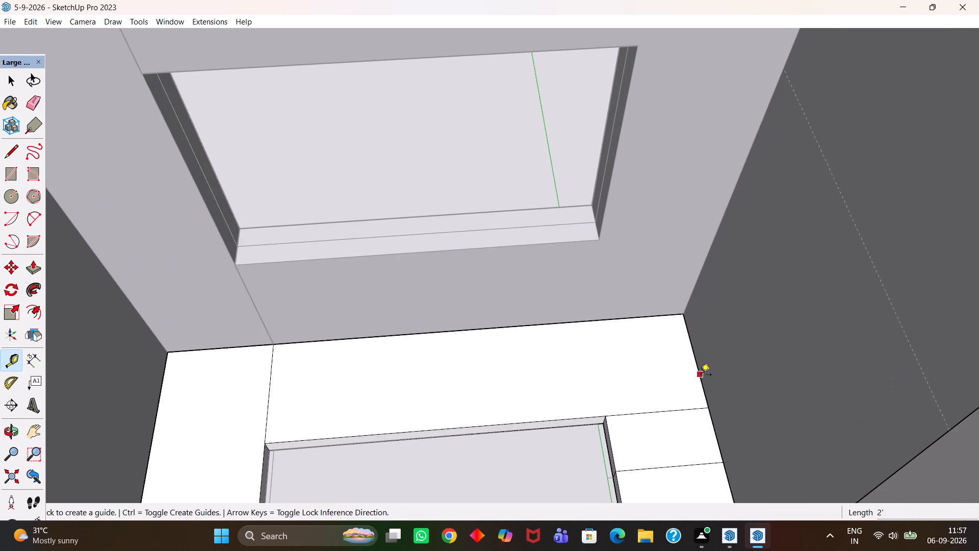
pyautogui.click(701, 375)
pyautogui.click(607, 431)
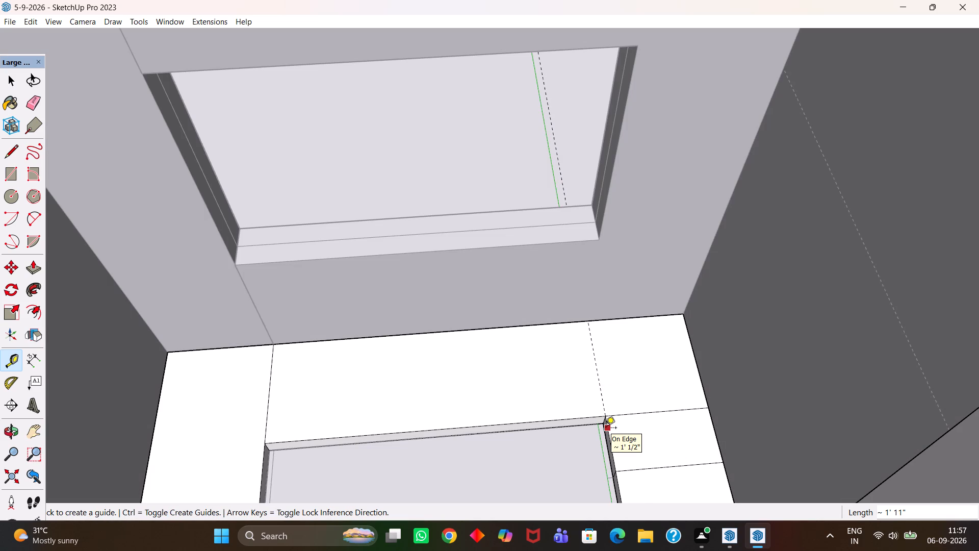
# Draw a 2' line along the guide from the plinth's wardrobe-side inner corner to the window wall.
pyautogui.scroll(2, 594, 439)
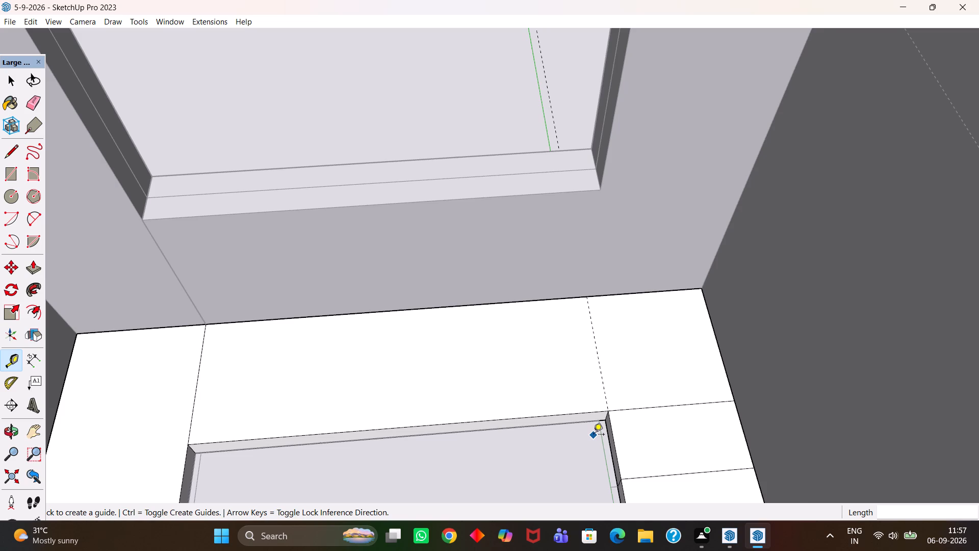
pyautogui.scroll(2, 594, 435)
pyautogui.scroll(-3, 572, 436)
pyautogui.press('space')
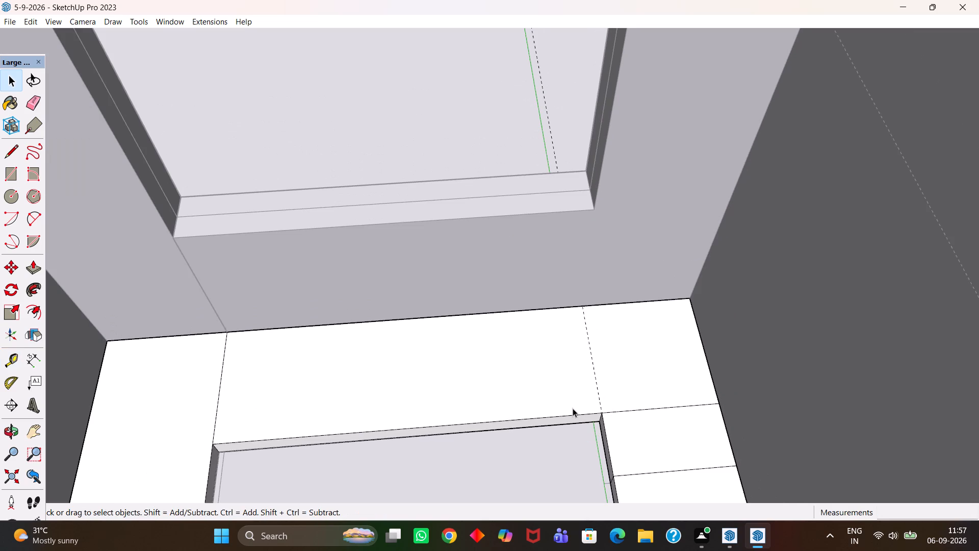
pyautogui.press('l')
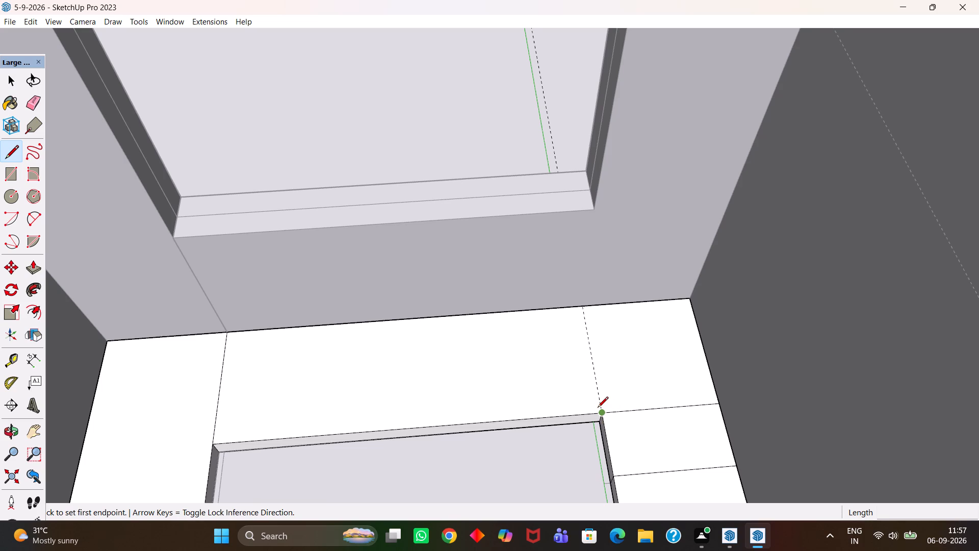
pyautogui.click(602, 411)
pyautogui.click(579, 306)
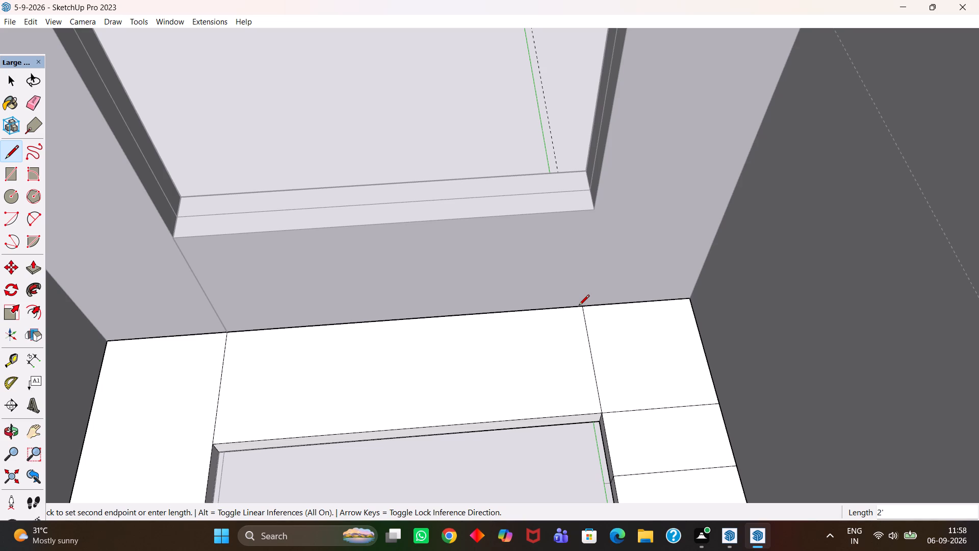
# Place a guide across the window-wall plinth run about 3' 1/2" from the wardrobe-side corner line, at the inner edge's midpoint.
pyautogui.scroll(3, 582, 311)
pyautogui.scroll(-7, 577, 311)
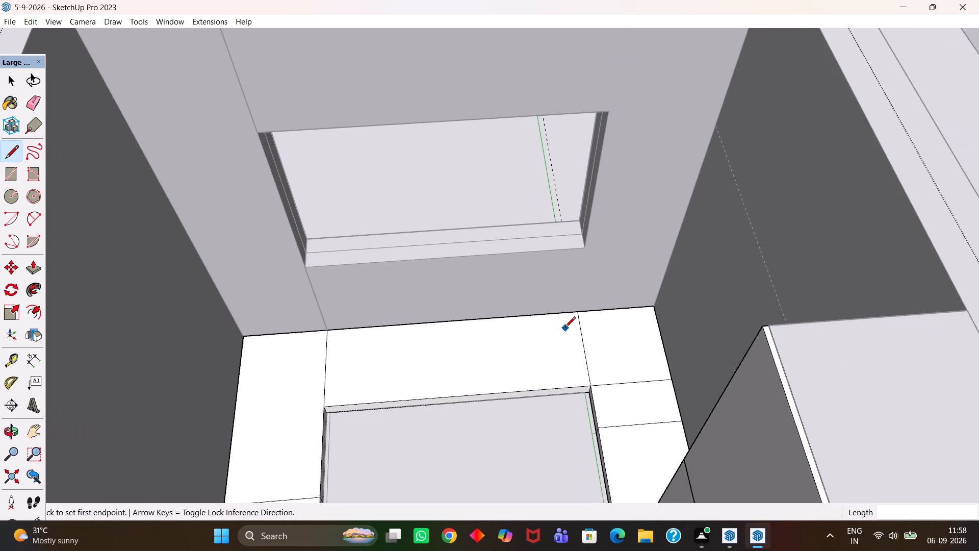
pyautogui.scroll(3, 565, 328)
pyautogui.press('t')
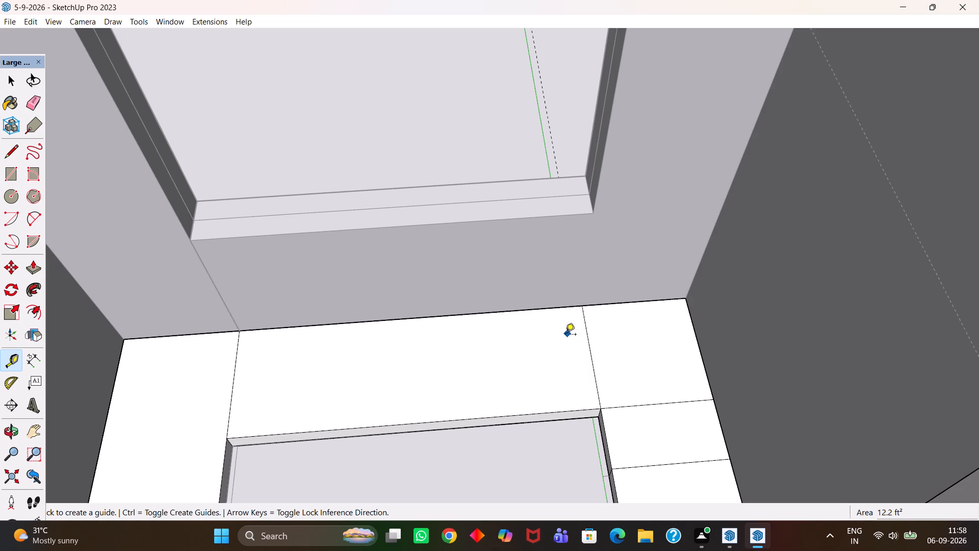
pyautogui.press('h')
pyautogui.scroll(-5, 560, 343)
pyautogui.scroll(2, 553, 357)
pyautogui.press('t')
pyautogui.scroll(4, 552, 358)
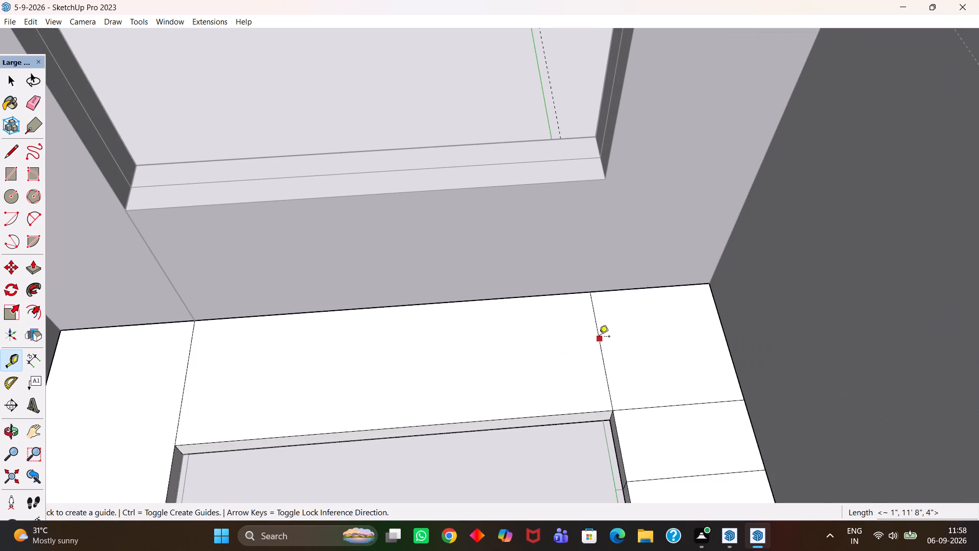
pyautogui.click(599, 334)
pyautogui.scroll(-4, 435, 356)
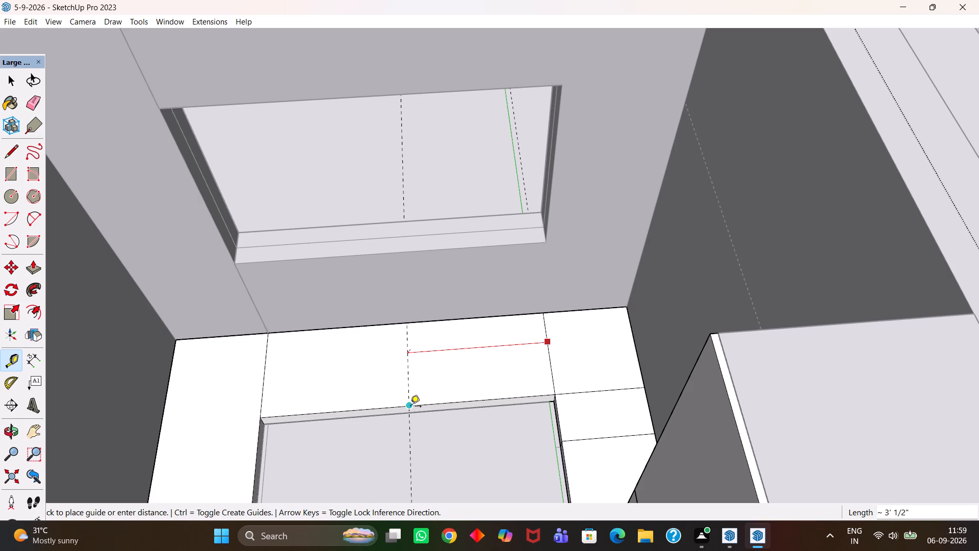
pyautogui.click(410, 407)
# Draw a 2' line along the guide from the inner edge of the window-wall plinth run to the window wall.
pyautogui.scroll(-5, 409, 358)
pyautogui.scroll(9, 405, 383)
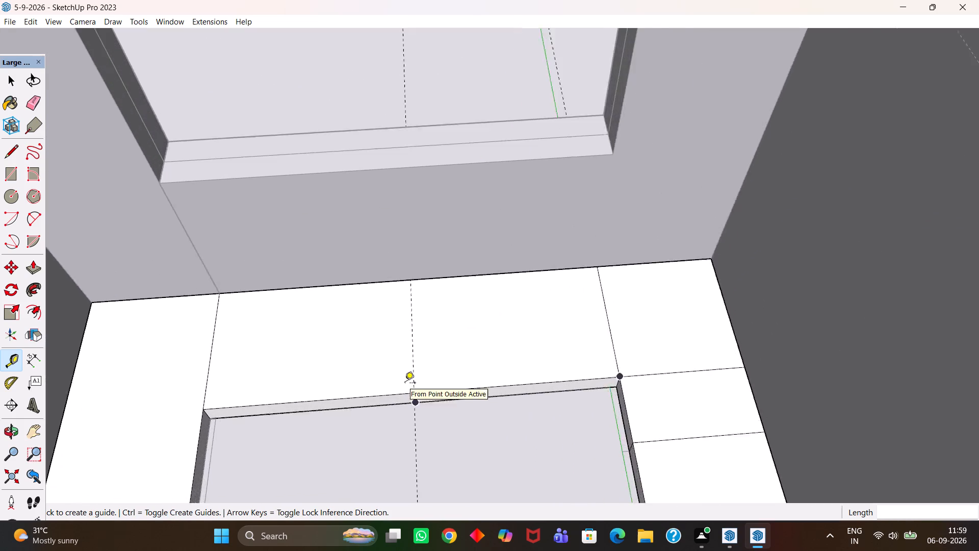
pyautogui.scroll(1, 405, 384)
pyautogui.press('l')
pyautogui.press('Return')
pyautogui.scroll(3, 405, 384)
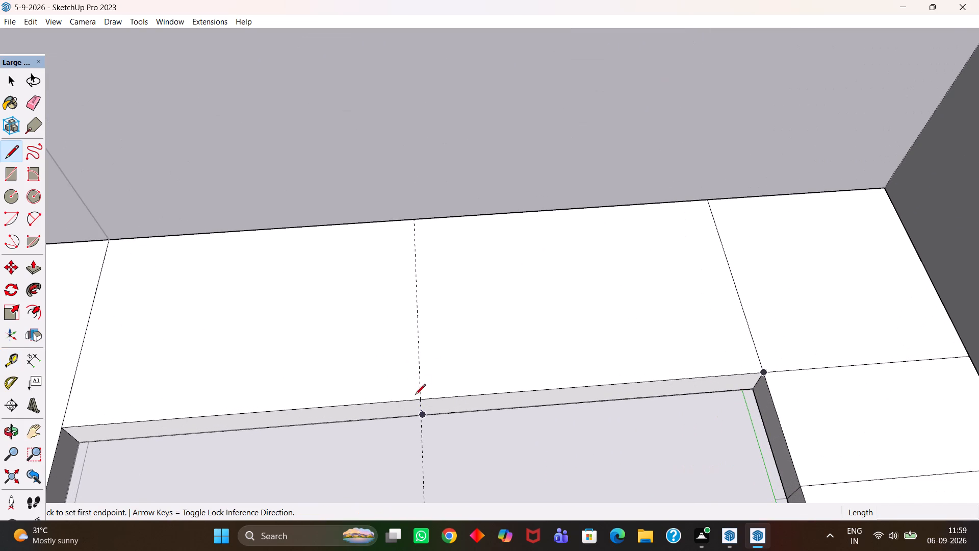
pyautogui.click(420, 401)
pyautogui.click(411, 223)
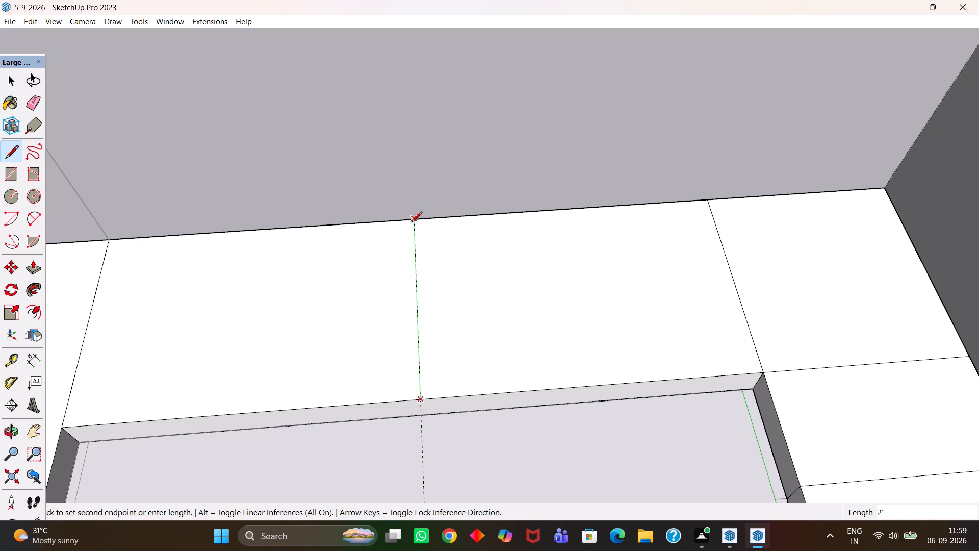
# Continue the new division with a 4" line down the inner vertical face of the window-wall plinth run.
pyautogui.scroll(3, 414, 410)
pyautogui.moveTo(432, 422); pyautogui.dragTo(399, 351, button='middle')
pyautogui.scroll(1, 417, 407)
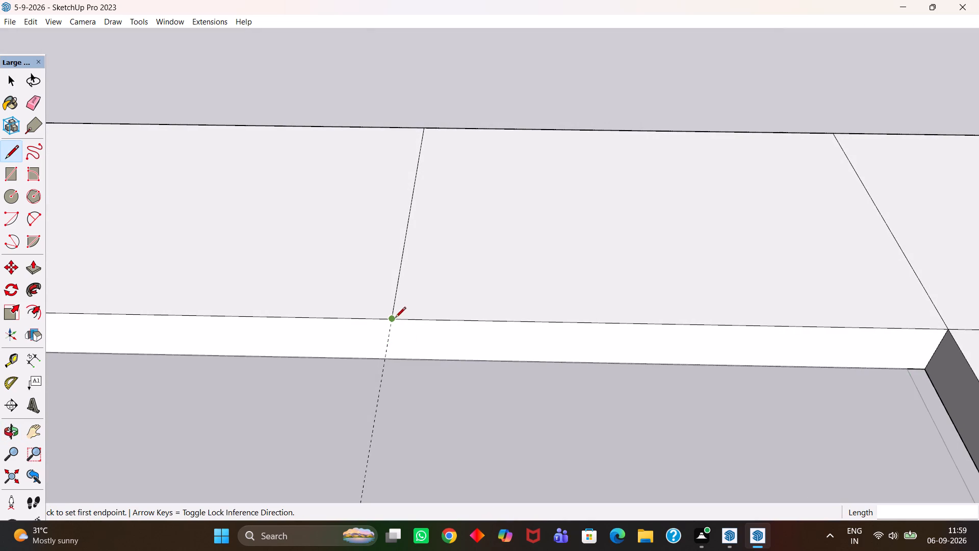
pyautogui.click(395, 321)
pyautogui.click(397, 361)
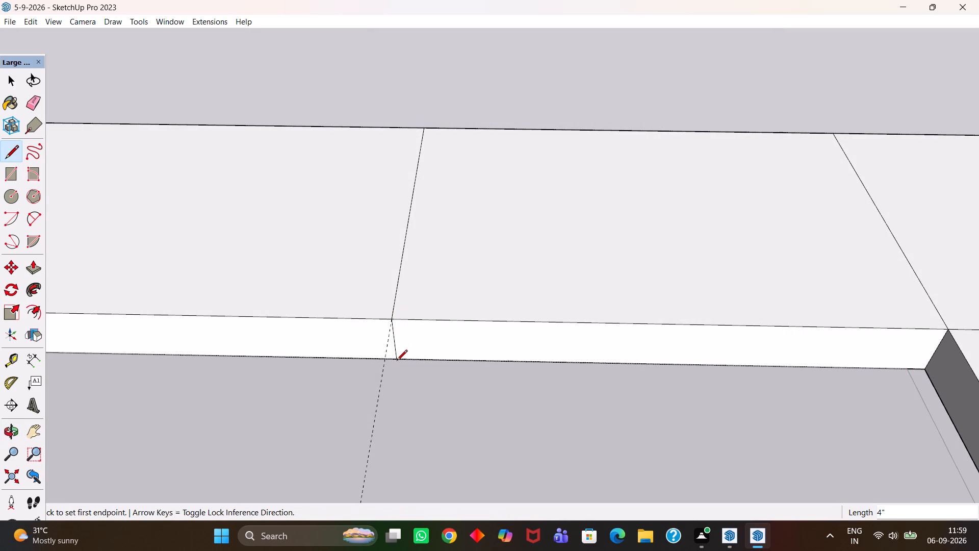
# Erase the guide at the middle of the window-wall plinth run.
pyautogui.press('h')
pyautogui.scroll(-3, 397, 361)
pyautogui.moveTo(385, 358); pyautogui.dragTo(424, 402, button='middle')
pyautogui.scroll(1, 420, 394)
pyautogui.press('e')
pyautogui.moveTo(426, 446); pyautogui.dragTo(395, 453)
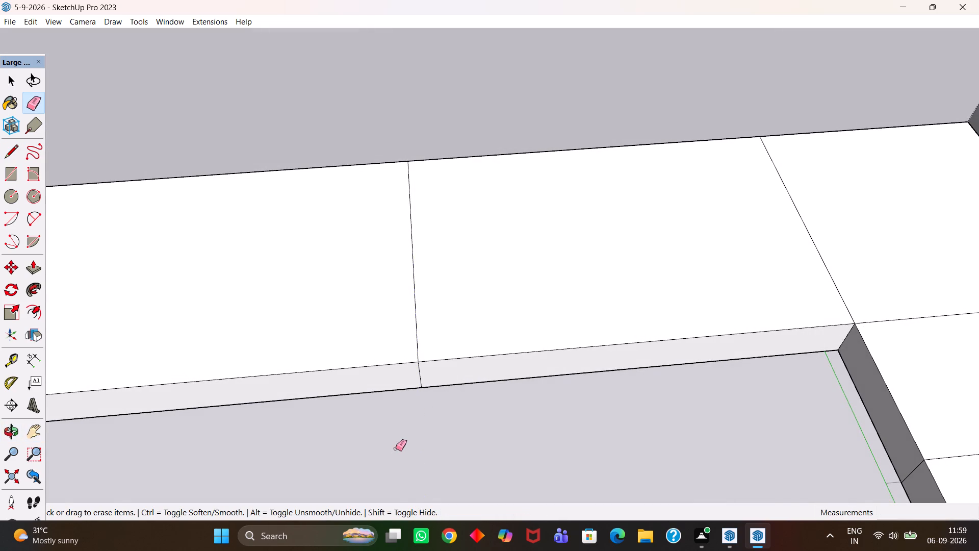
# Examine the divided plinth from above, following the run opposite the wardrobe from the window-wall corner to its free end.
pyautogui.scroll(-5, 396, 448)
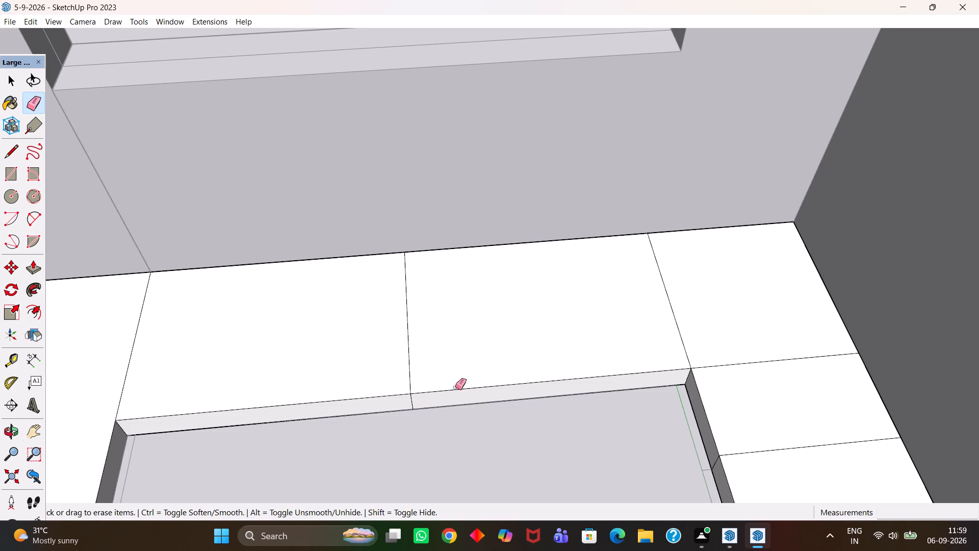
pyautogui.press('h')
pyautogui.scroll(-12, 455, 387)
pyautogui.moveTo(452, 371); pyautogui.dragTo(281, 448, button='middle')
pyautogui.scroll(1, 452, 371)
pyautogui.moveTo(253, 416); pyautogui.dragTo(474, 407)
pyautogui.moveTo(518, 440); pyautogui.dragTo(508, 444, button='middle')
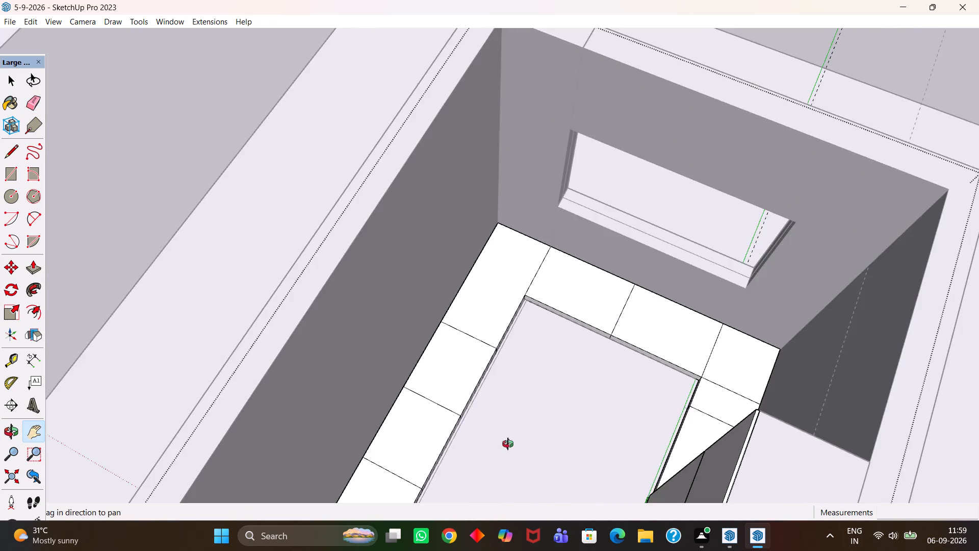
pyautogui.moveTo(508, 444); pyautogui.dragTo(269, 423, button='middle')
pyautogui.moveTo(266, 395); pyautogui.dragTo(506, 406)
pyautogui.scroll(-4, 418, 405)
pyautogui.scroll(2, 422, 412)
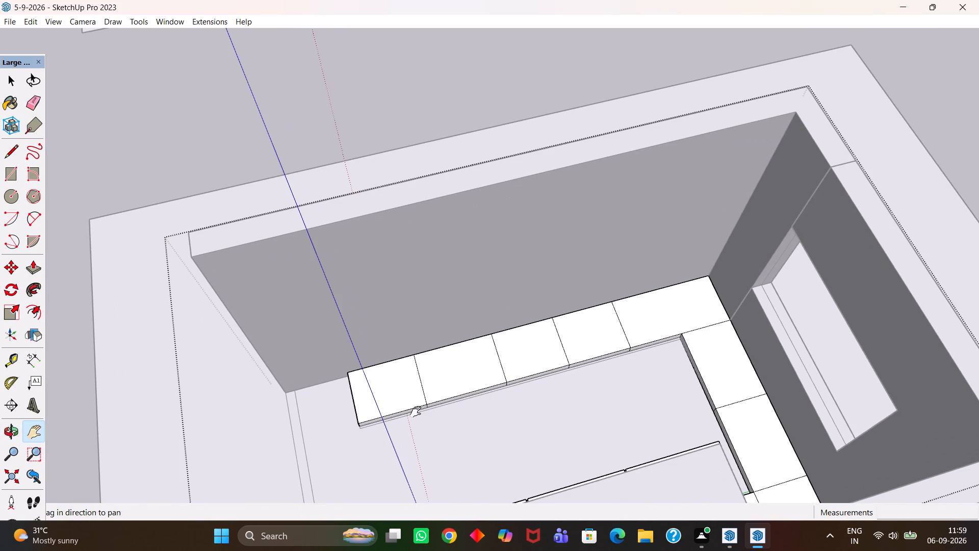
pyautogui.scroll(1, 411, 411)
pyautogui.press('h')
pyautogui.scroll(-4, 419, 404)
pyautogui.scroll(5, 447, 405)
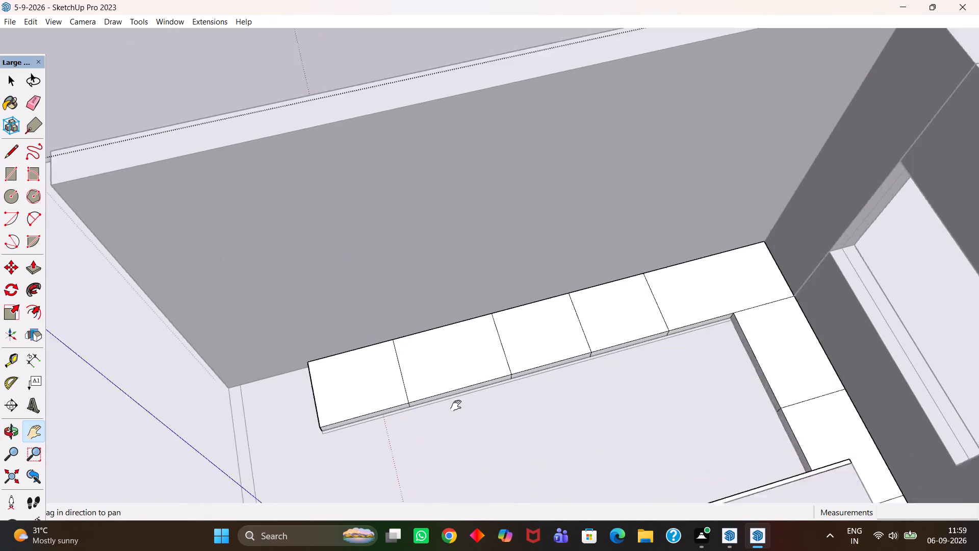
pyautogui.scroll(1, 456, 406)
pyautogui.scroll(-5, 460, 405)
pyautogui.press('h')
pyautogui.moveTo(447, 428); pyautogui.dragTo(441, 369, button='middle')
pyautogui.scroll(1, 339, 373)
pyautogui.moveTo(343, 381); pyautogui.dragTo(513, 449)
pyautogui.scroll(3, 513, 467)
pyautogui.middleClick(513, 467)
pyautogui.moveTo(527, 453); pyautogui.dragTo(574, 465, button='middle')
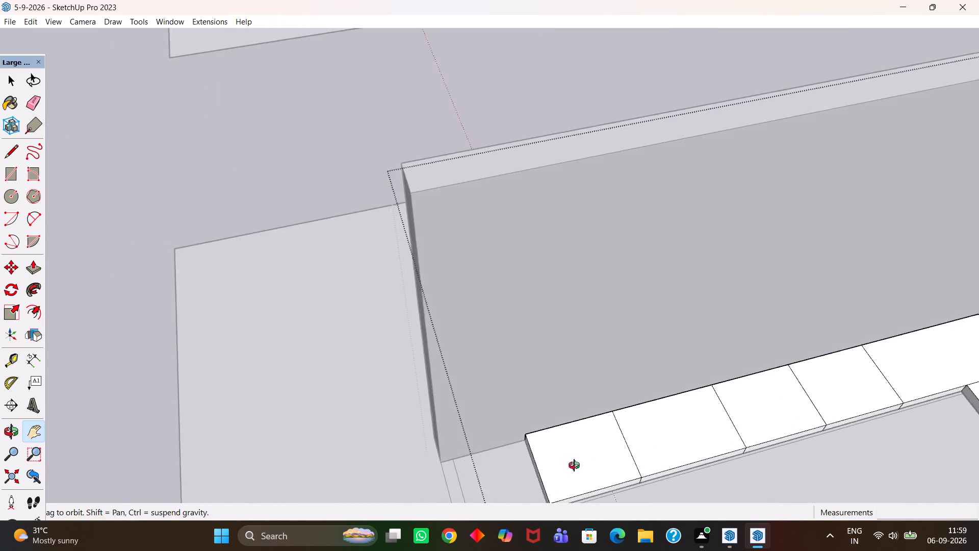
pyautogui.moveTo(574, 465); pyautogui.dragTo(625, 465, button='middle')
pyautogui.scroll(1, 633, 464)
pyautogui.moveTo(719, 445); pyautogui.dragTo(538, 453)
pyautogui.scroll(2, 496, 423)
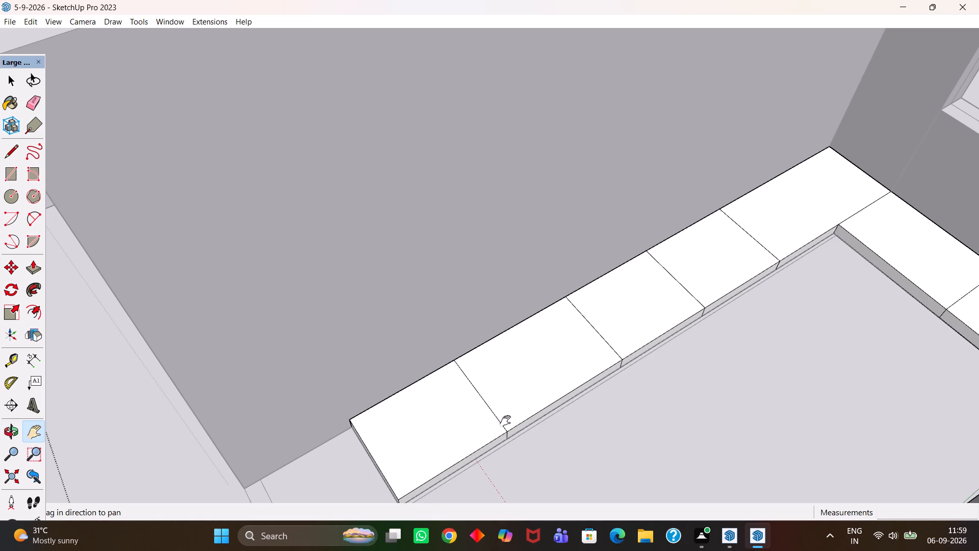
pyautogui.scroll(3, 502, 410)
pyautogui.scroll(-7, 502, 410)
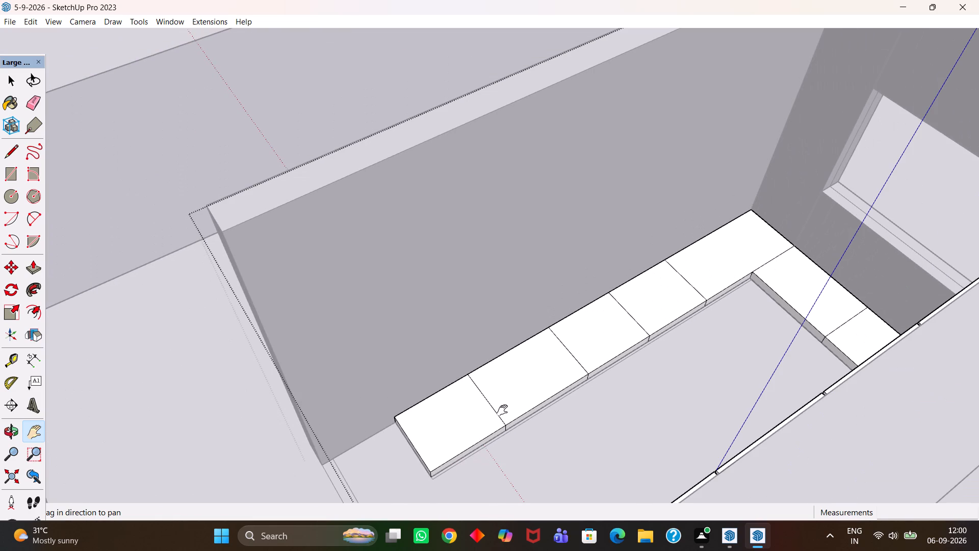
pyautogui.scroll(4, 502, 410)
pyautogui.scroll(-5, 502, 410)
pyautogui.scroll(1, 580, 415)
pyautogui.moveTo(580, 415); pyautogui.dragTo(433, 414, button='middle')
pyautogui.scroll(2, 433, 415)
pyautogui.moveTo(425, 390); pyautogui.dragTo(408, 436)
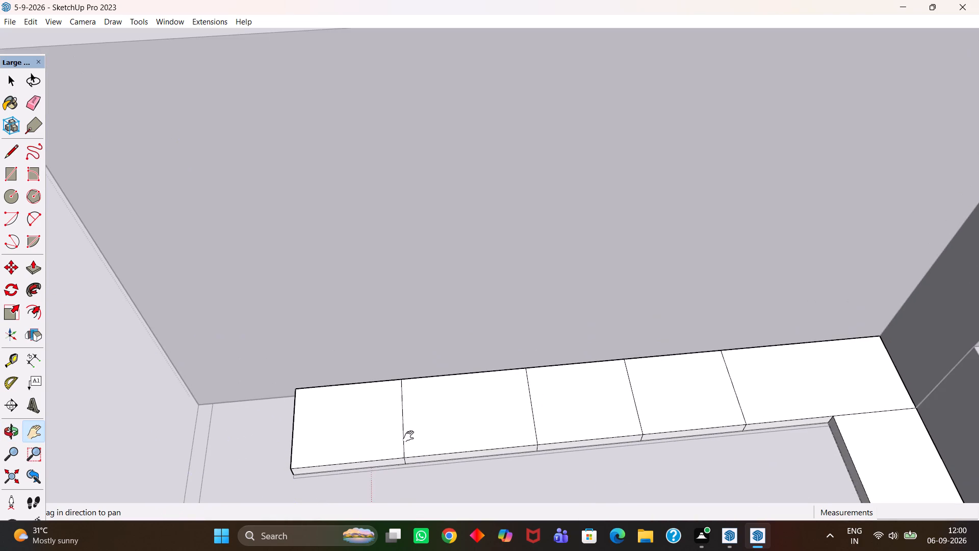
pyautogui.scroll(4, 362, 429)
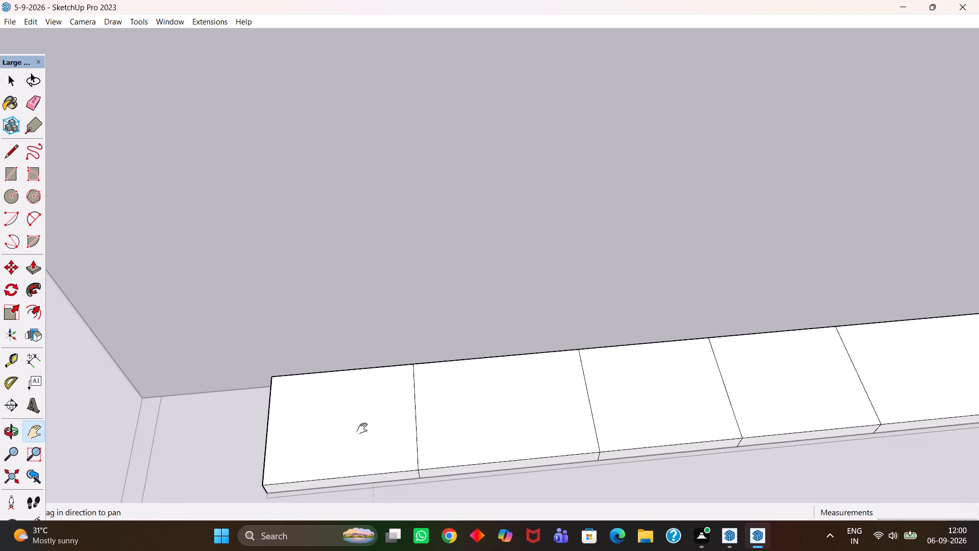
pyautogui.scroll(-7, 362, 429)
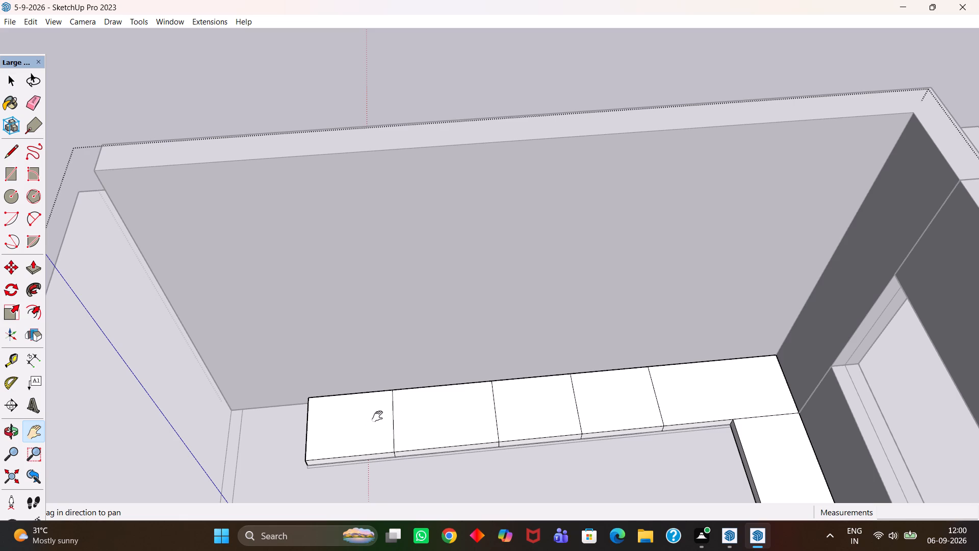
pyautogui.scroll(1, 377, 416)
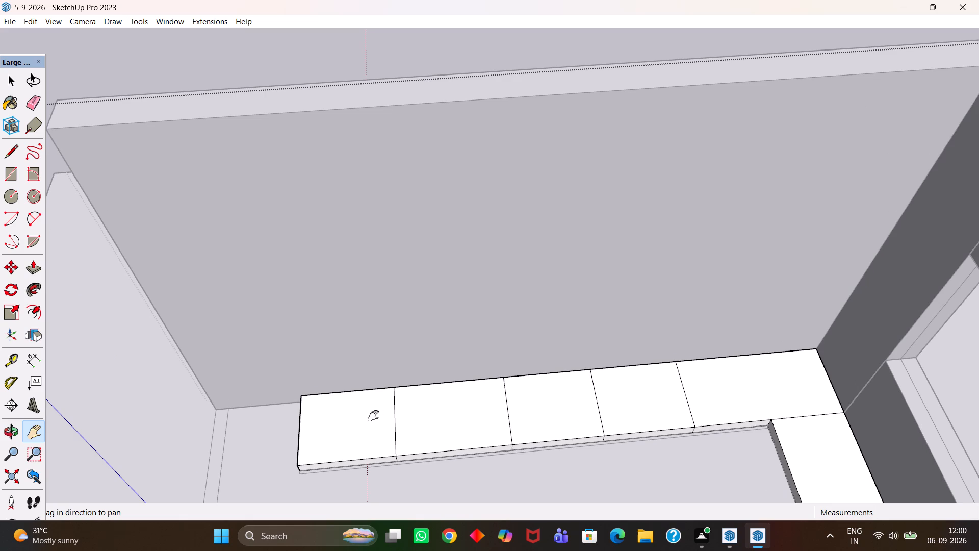
pyautogui.scroll(3, 374, 412)
pyautogui.scroll(-3, 373, 412)
pyautogui.scroll(2, 371, 413)
pyautogui.moveTo(351, 417); pyautogui.dragTo(381, 407, button='middle')
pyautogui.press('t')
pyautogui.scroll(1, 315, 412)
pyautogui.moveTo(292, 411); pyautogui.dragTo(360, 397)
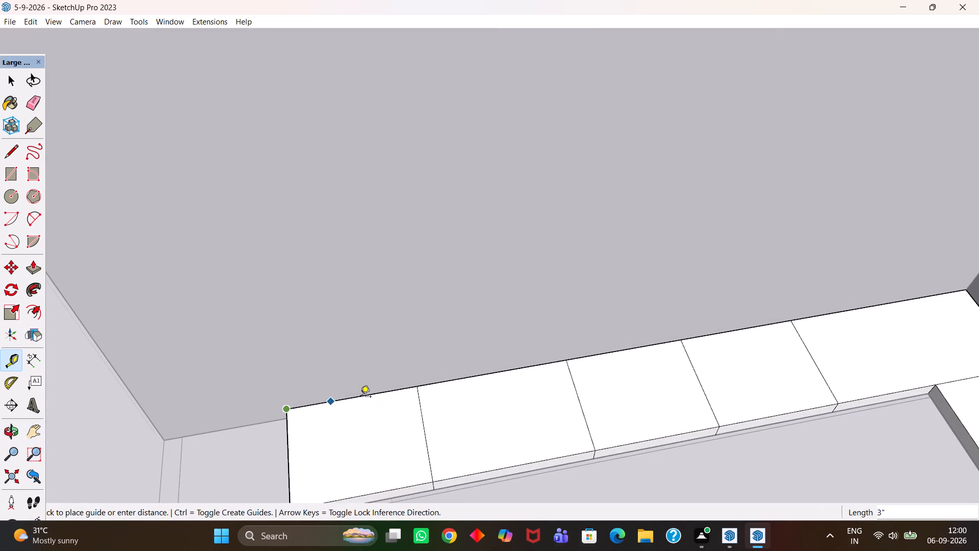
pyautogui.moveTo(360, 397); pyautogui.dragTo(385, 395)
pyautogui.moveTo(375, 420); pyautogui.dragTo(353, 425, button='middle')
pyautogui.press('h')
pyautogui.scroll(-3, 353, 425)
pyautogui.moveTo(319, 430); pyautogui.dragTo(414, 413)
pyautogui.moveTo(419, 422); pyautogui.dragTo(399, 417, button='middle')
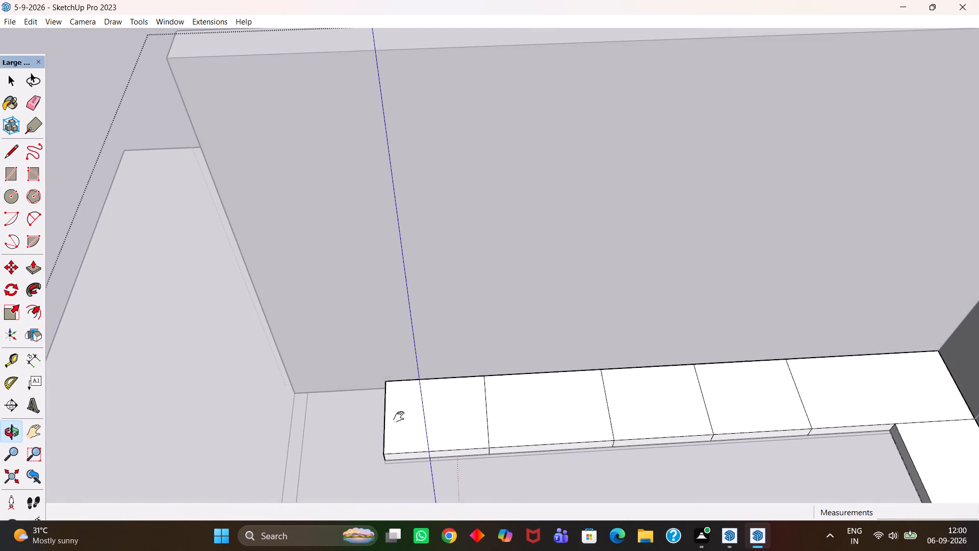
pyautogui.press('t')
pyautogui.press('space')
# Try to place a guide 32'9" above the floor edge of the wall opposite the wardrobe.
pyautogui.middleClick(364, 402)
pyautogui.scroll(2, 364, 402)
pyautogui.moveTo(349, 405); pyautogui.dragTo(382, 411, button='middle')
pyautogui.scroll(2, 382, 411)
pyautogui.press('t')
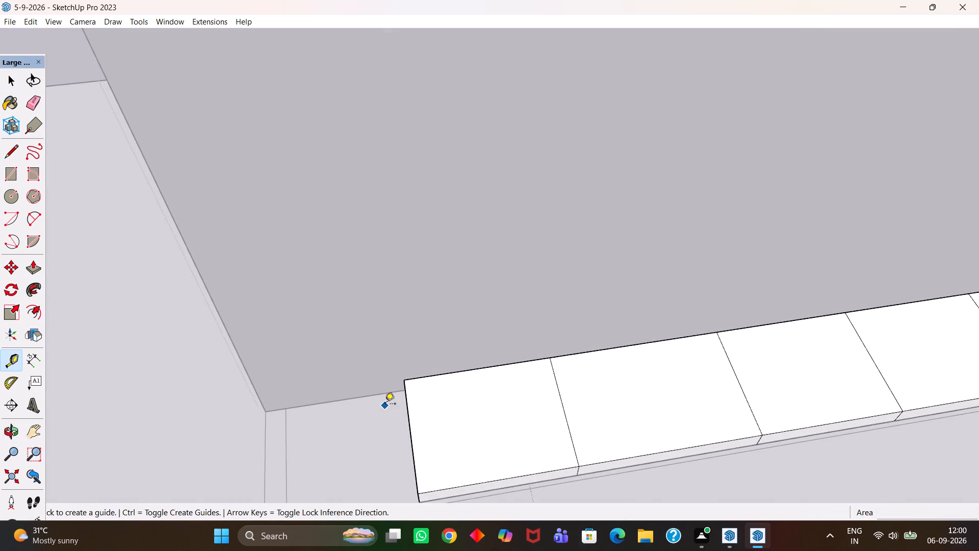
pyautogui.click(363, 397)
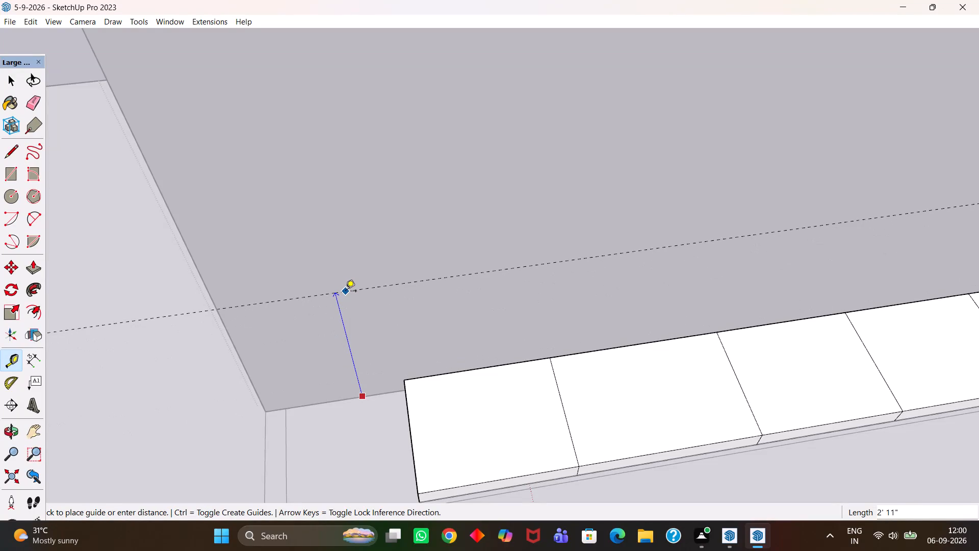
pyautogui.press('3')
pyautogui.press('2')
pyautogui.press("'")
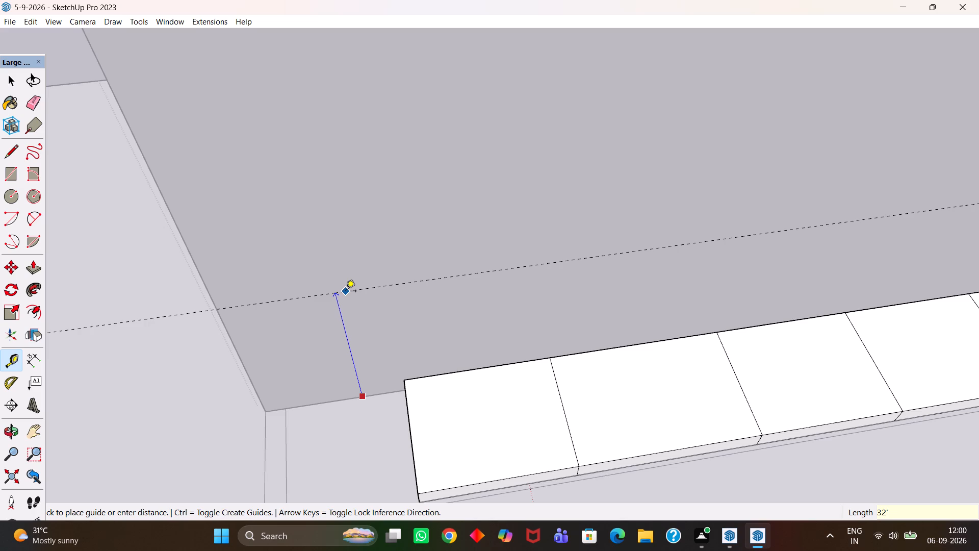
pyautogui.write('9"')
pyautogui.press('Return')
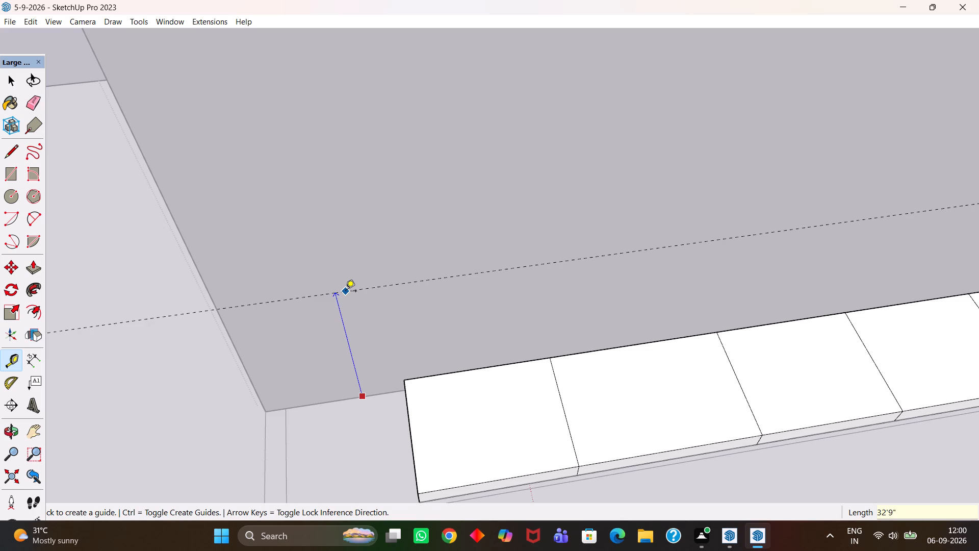
# Place a horizontal guide 2'9" above the floor edge of the wall opposite the wardrobe.
pyautogui.click(315, 402)
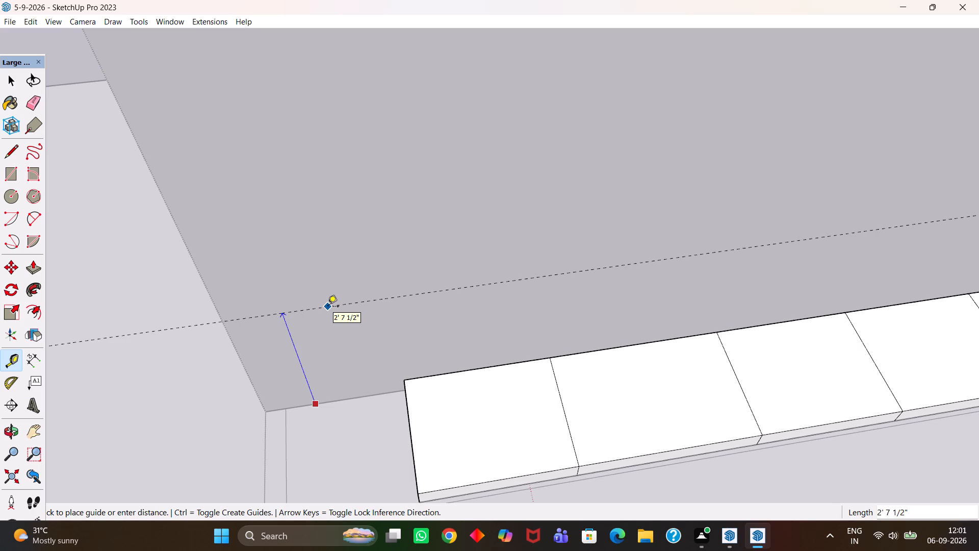
pyautogui.write('2\'9"')
pyautogui.press('Return')
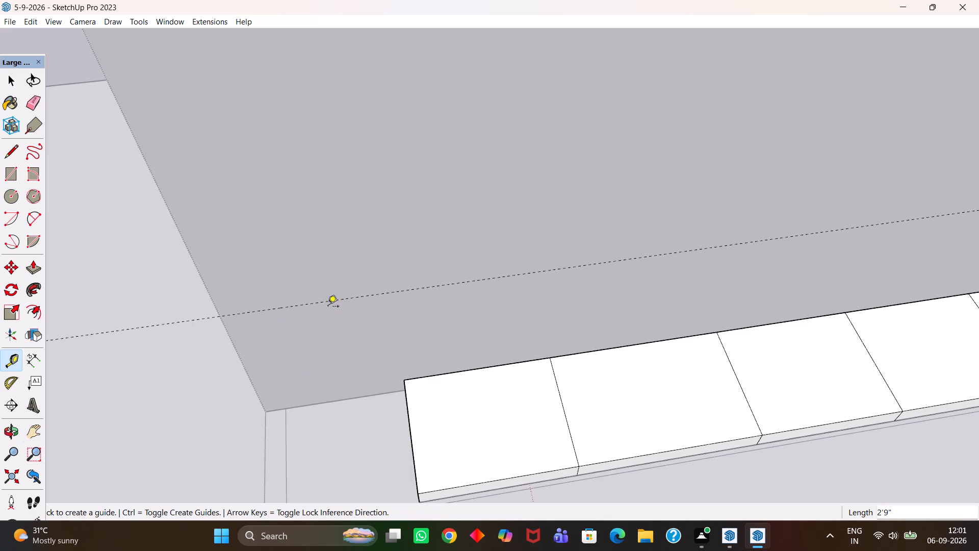
# Push/pull the plinth section at the free end of the run opposite the wardrobe up 2'5" to the horizontal guide.
pyautogui.press('h')
pyautogui.scroll(-2, 355, 304)
pyautogui.moveTo(435, 361); pyautogui.dragTo(426, 366, button='middle')
pyautogui.scroll(1, 428, 361)
pyautogui.press('h')
pyautogui.scroll(2, 434, 367)
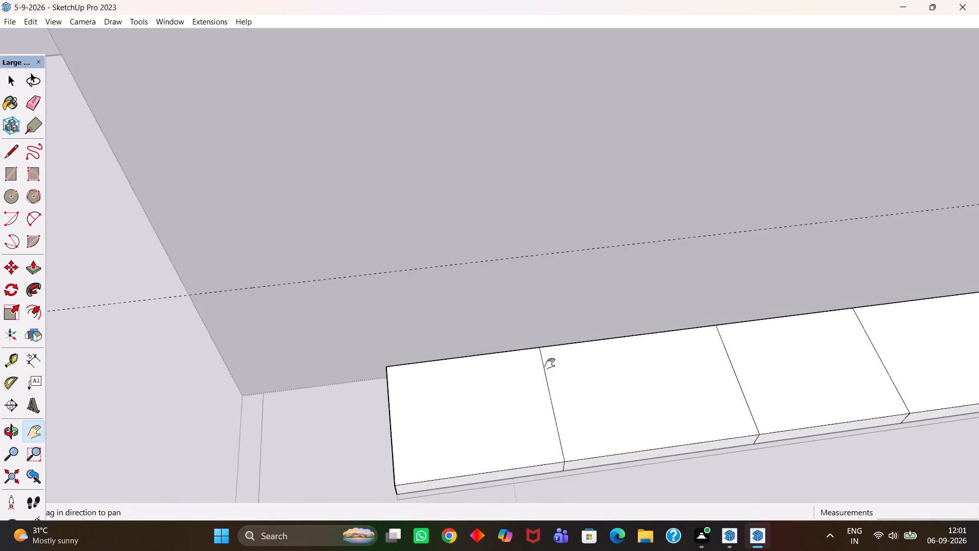
pyautogui.moveTo(553, 365); pyautogui.dragTo(353, 386)
pyautogui.scroll(-4, 364, 378)
pyautogui.moveTo(435, 364); pyautogui.dragTo(431, 365, button='middle')
pyautogui.scroll(2, 435, 365)
pyautogui.scroll(-3, 430, 365)
pyautogui.press('h')
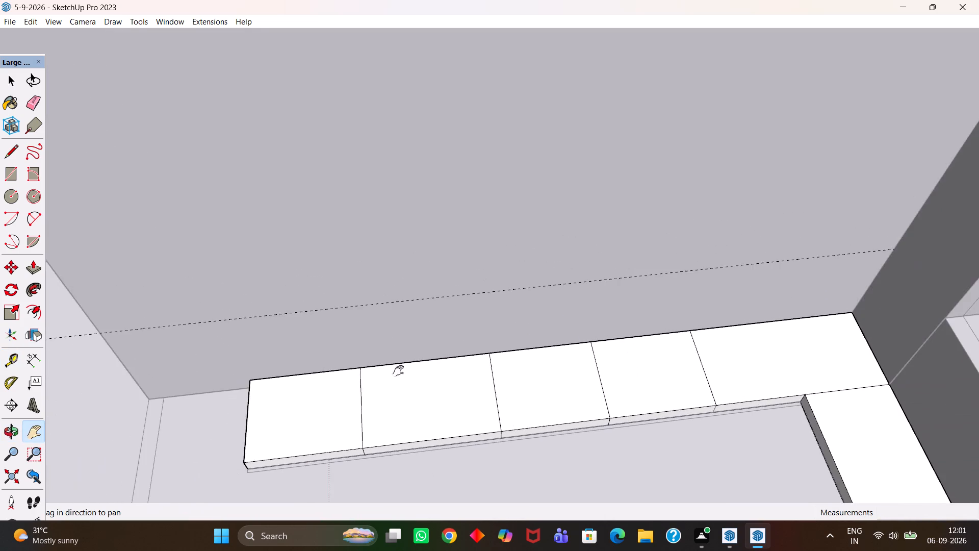
pyautogui.moveTo(361, 371); pyautogui.dragTo(454, 365)
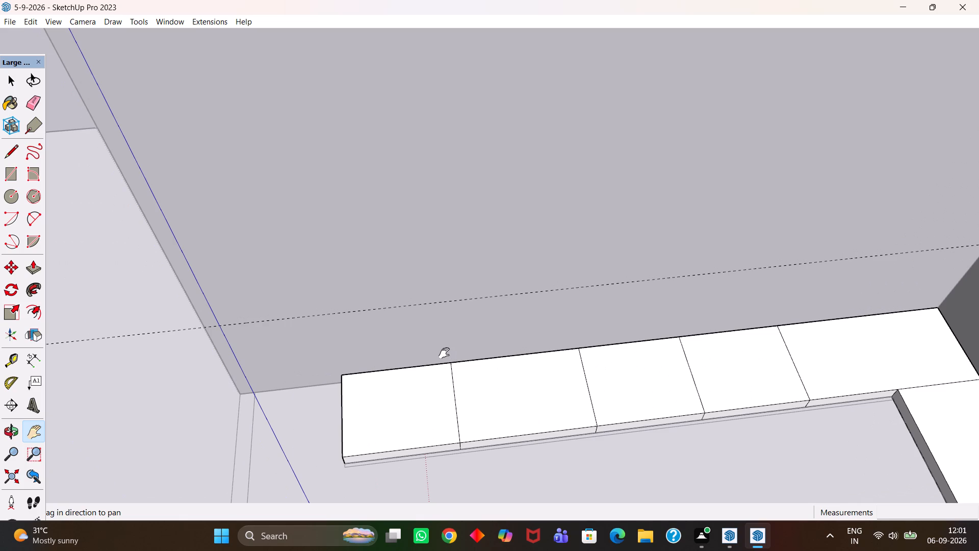
pyautogui.scroll(3, 413, 386)
pyautogui.scroll(-3, 413, 386)
pyautogui.press('space')
pyautogui.click(415, 409)
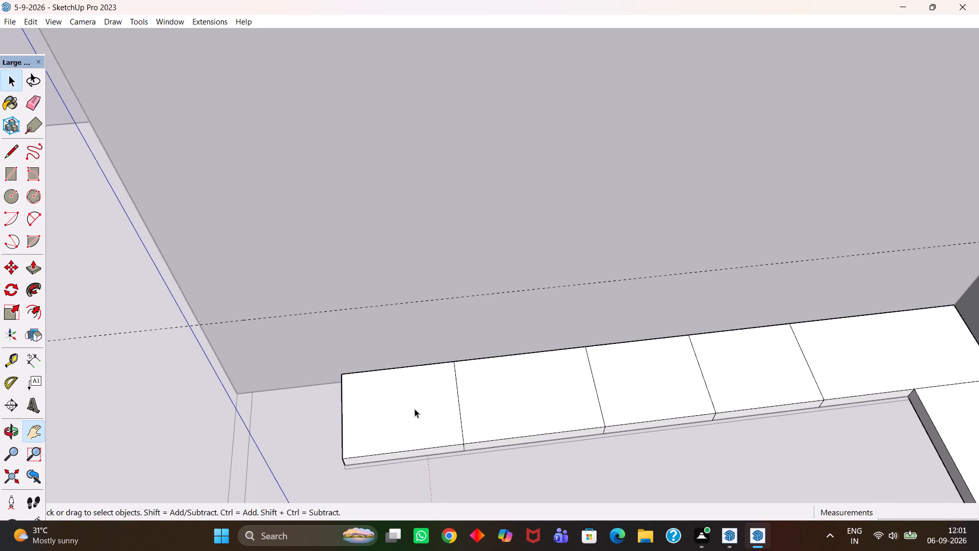
pyautogui.press('p')
pyautogui.click(417, 413)
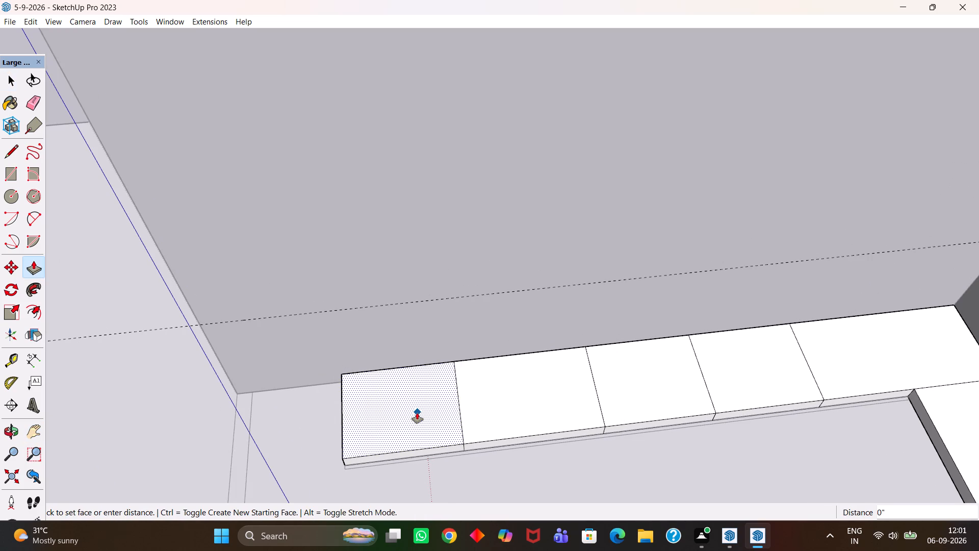
pyautogui.click(474, 293)
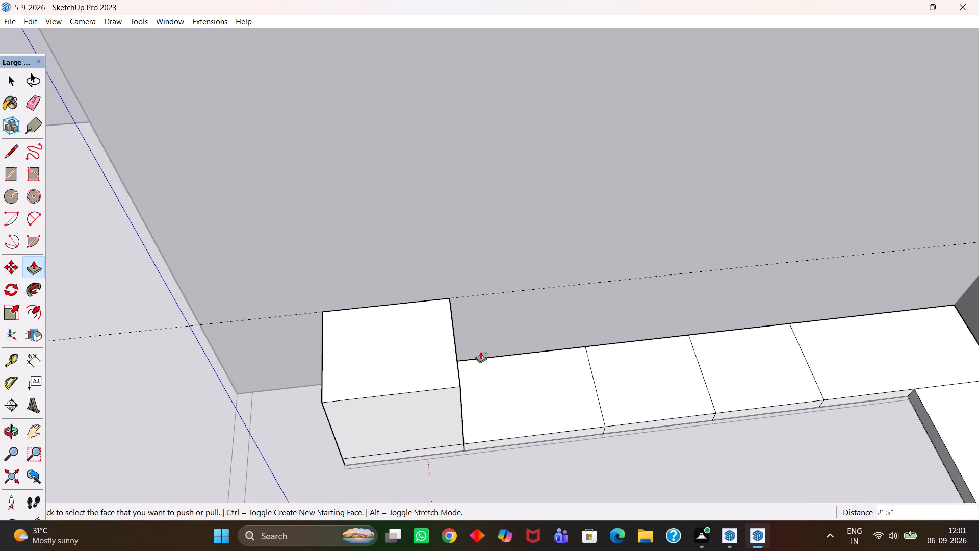
# Raise the second plinth section from the free end by 2'5", level with the raised end section.
pyautogui.moveTo(484, 419); pyautogui.dragTo(540, 371, button='middle')
pyautogui.scroll(2, 445, 372)
pyautogui.moveTo(446, 373); pyautogui.dragTo(544, 387, button='middle')
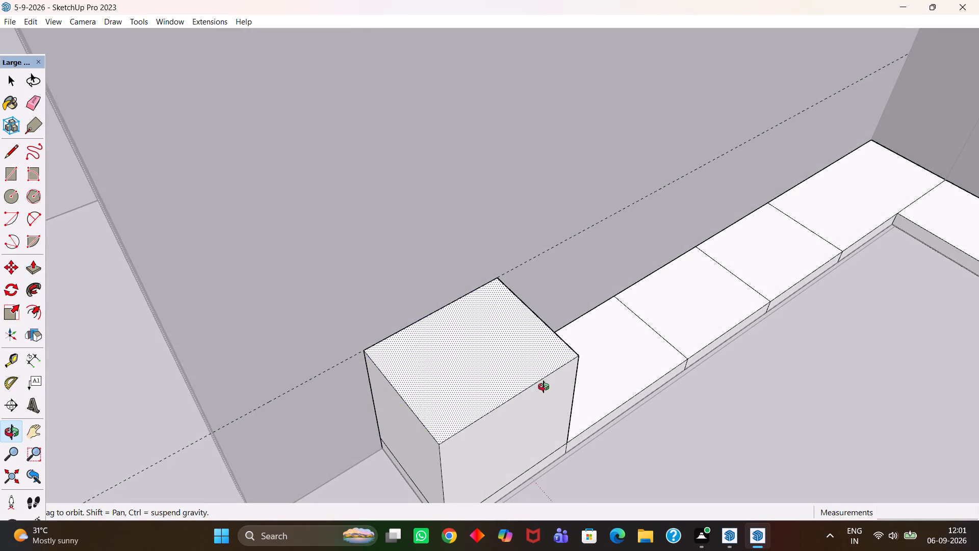
pyautogui.moveTo(544, 387); pyautogui.dragTo(540, 380, button='middle')
pyautogui.scroll(1, 540, 380)
pyautogui.press('h')
pyautogui.moveTo(575, 405); pyautogui.dragTo(461, 423, button='middle')
pyautogui.scroll(1, 536, 409)
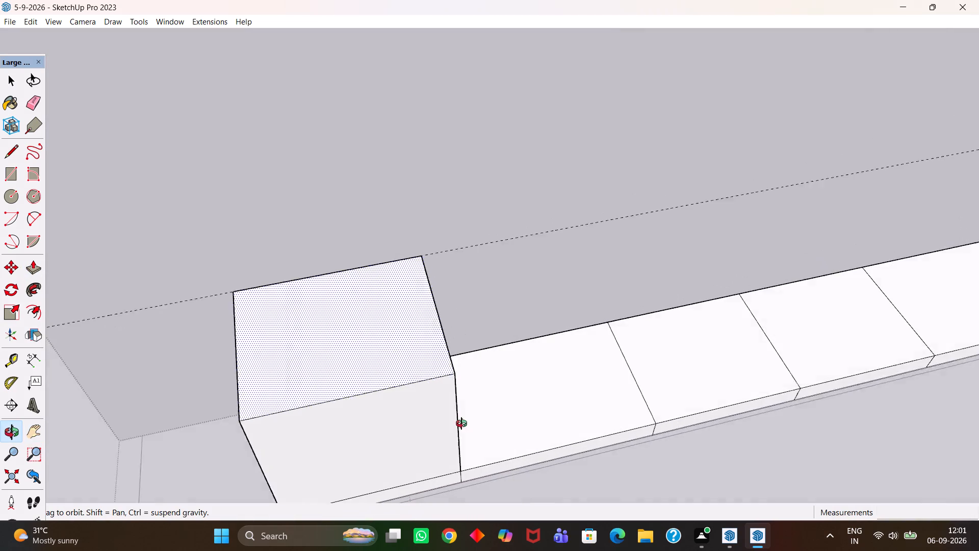
pyautogui.moveTo(461, 423); pyautogui.dragTo(445, 433, button='middle')
pyautogui.press('space')
pyautogui.click(481, 433)
pyautogui.press('p')
pyautogui.click(483, 433)
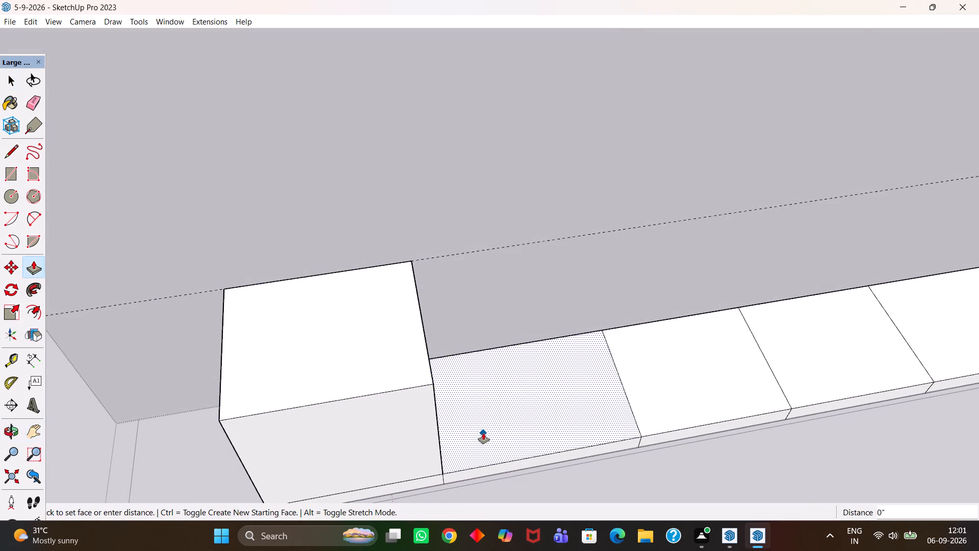
pyautogui.click(392, 390)
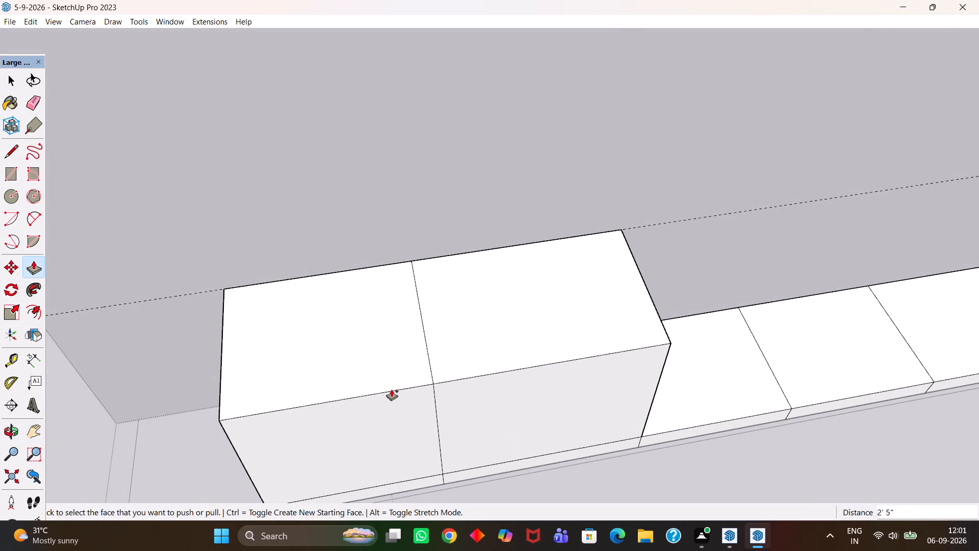
# Raise the remaining three sections of the run opposite the wardrobe by 2'5", up to the window-wall corner.
pyautogui.press('h')
pyautogui.moveTo(630, 365); pyautogui.dragTo(368, 435)
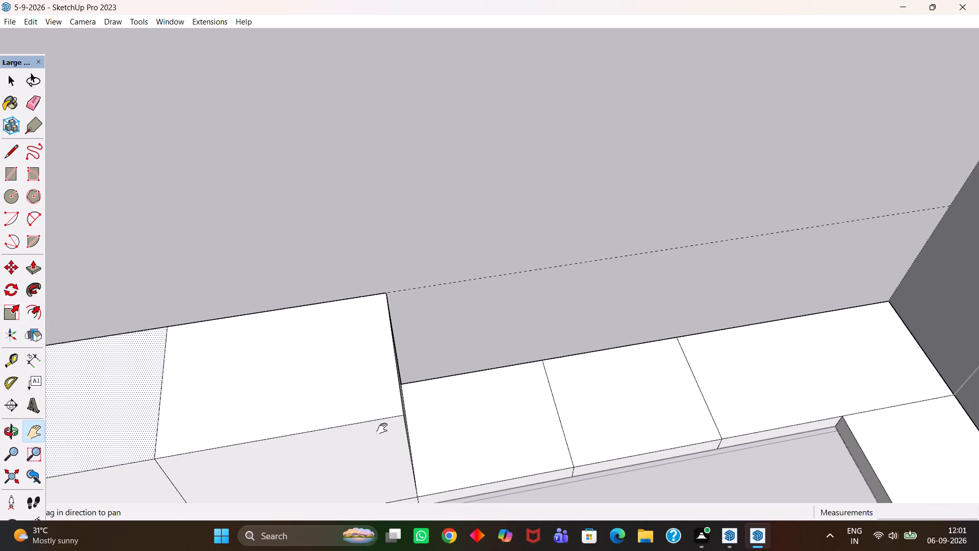
pyautogui.press('space')
pyautogui.click(452, 447)
pyautogui.press('p')
pyautogui.click(453, 447)
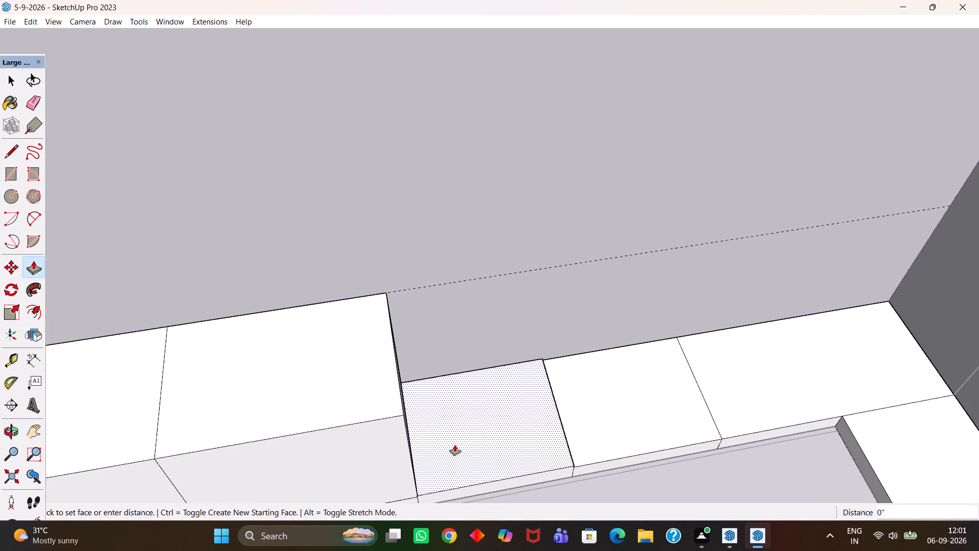
pyautogui.click(381, 420)
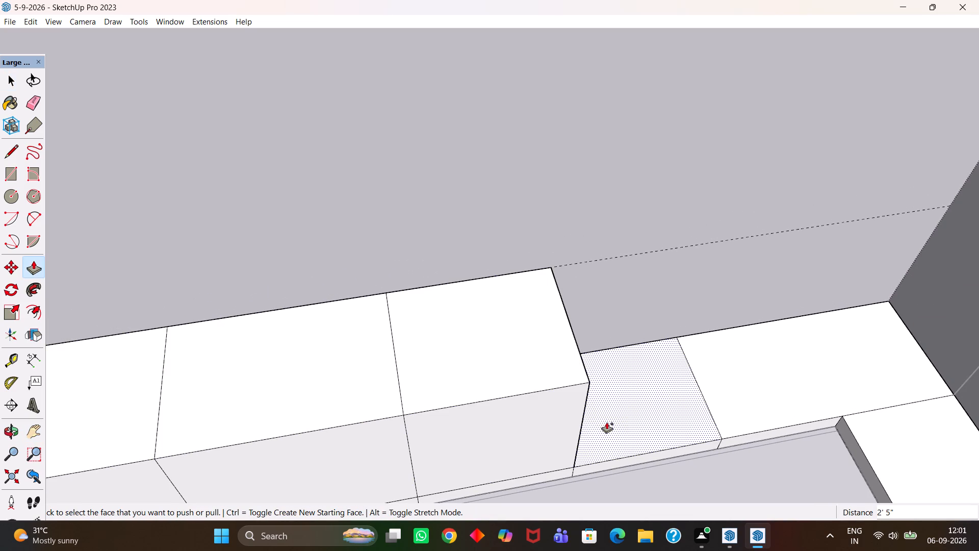
pyautogui.click(618, 422)
pyautogui.click(532, 393)
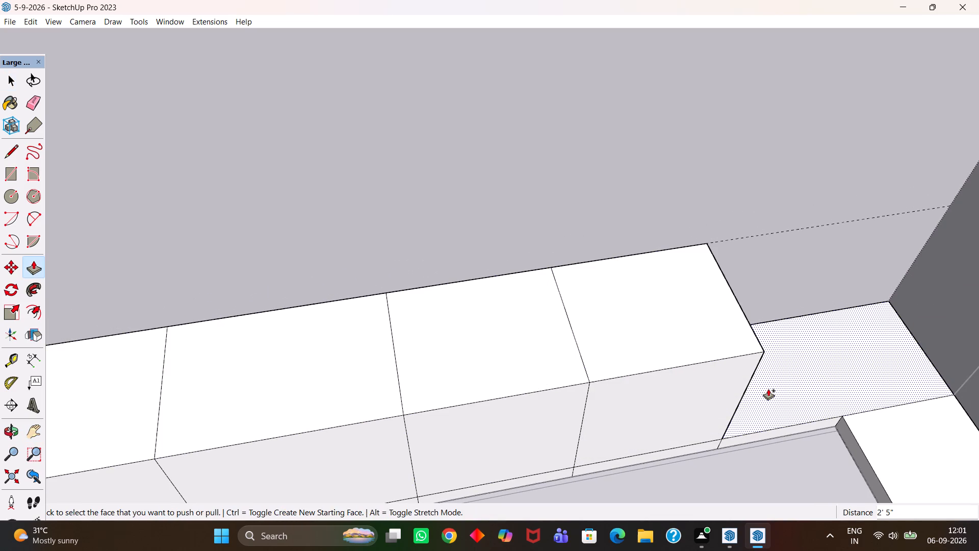
pyautogui.click(770, 389)
pyautogui.click(722, 355)
pyautogui.scroll(-4, 653, 353)
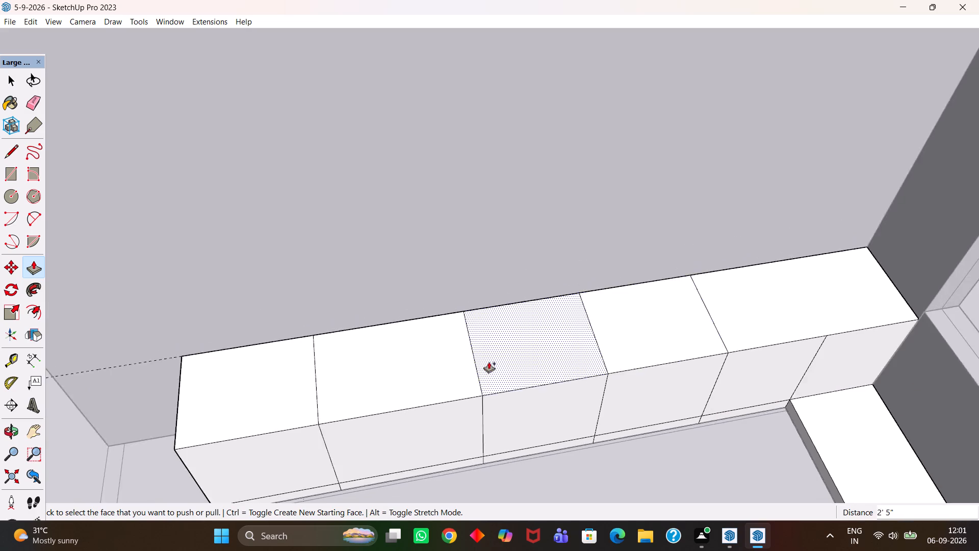
# Raise the first window-wall plinth section, adjoining the finished run, by 2'5" to match its top.
pyautogui.moveTo(489, 362); pyautogui.dragTo(710, 389, button='middle')
pyautogui.scroll(3, 709, 389)
pyautogui.press('h')
pyautogui.moveTo(818, 305); pyautogui.dragTo(365, 480)
pyautogui.moveTo(365, 458); pyautogui.dragTo(520, 452, button='middle')
pyautogui.scroll(2, 520, 444)
pyautogui.moveTo(535, 346); pyautogui.dragTo(472, 389)
pyautogui.scroll(-2, 418, 396)
pyautogui.middleClick(373, 404)
pyautogui.scroll(2, 376, 404)
pyautogui.press('space')
pyautogui.click(385, 413)
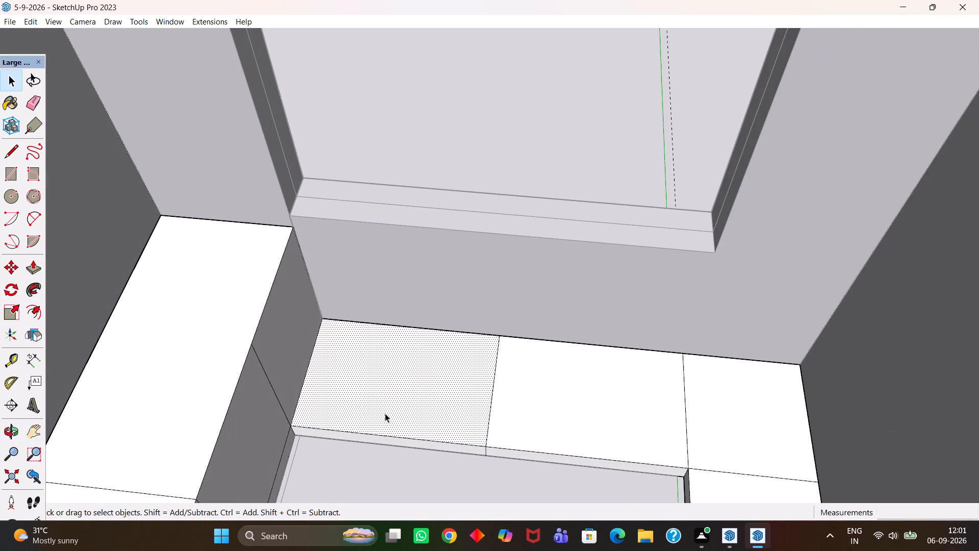
pyautogui.scroll(-3, 385, 413)
pyautogui.press('p')
pyautogui.click(385, 413)
pyautogui.click(285, 368)
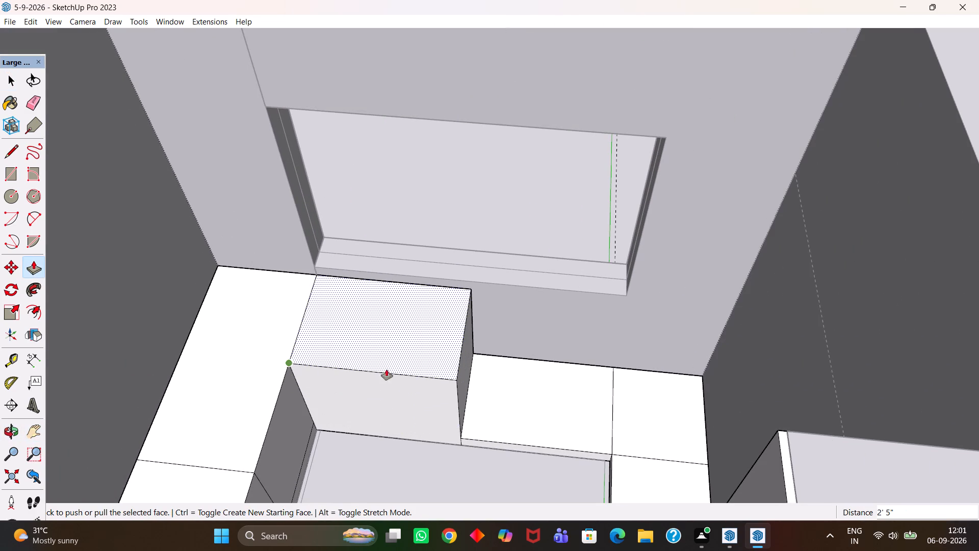
# Raise the second plinth section below the window by 2'5", level with the adjoining block.
pyautogui.press('space')
pyautogui.click(503, 413)
pyautogui.press('p')
pyautogui.click(502, 413)
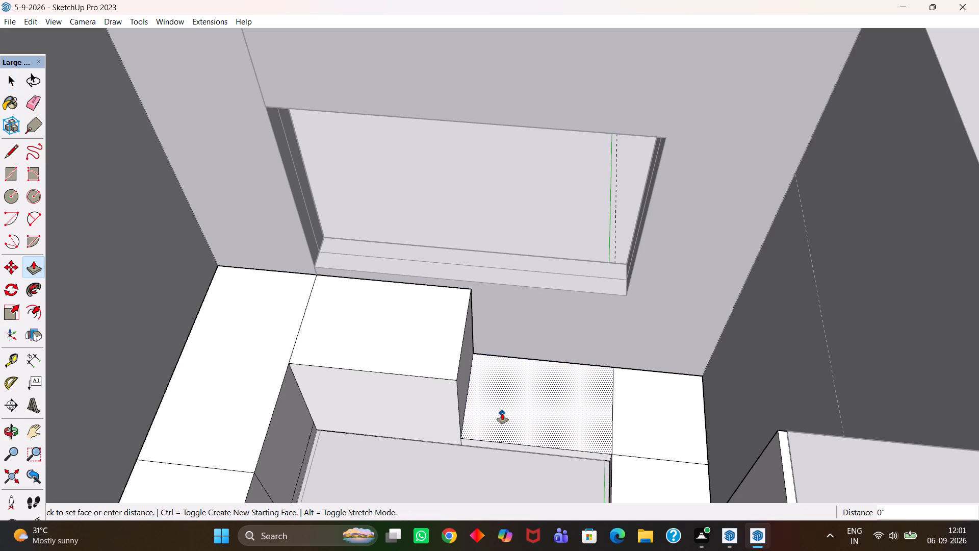
pyautogui.click(447, 372)
pyautogui.middleClick(536, 407)
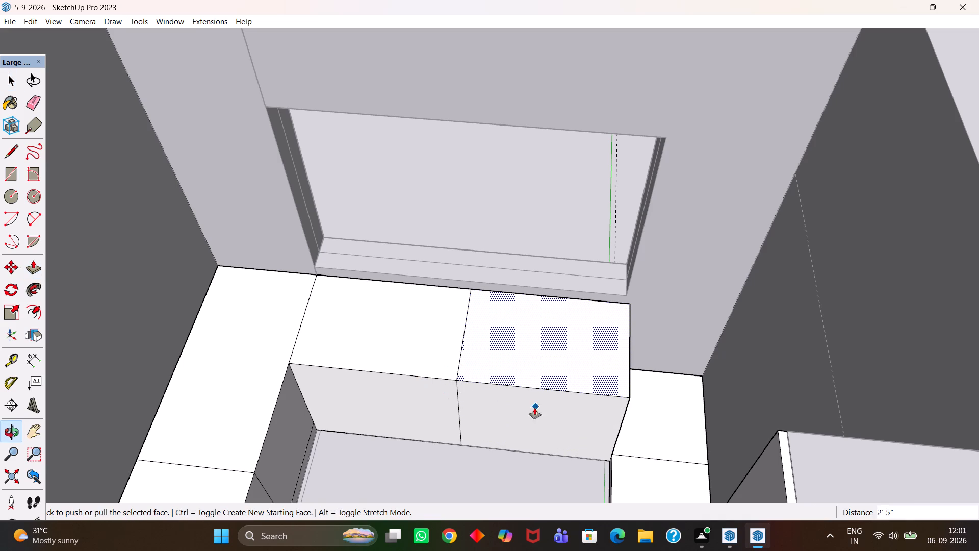
# Raise the plinth section in the window wall's corner on the wardrobe side to the height of the adjoining block.
pyautogui.scroll(4, 499, 416)
pyautogui.scroll(-4, 456, 416)
pyautogui.moveTo(431, 412); pyautogui.dragTo(513, 435, button='middle')
pyautogui.press('h')
pyautogui.scroll(2, 513, 435)
pyautogui.moveTo(711, 399); pyautogui.dragTo(536, 368)
pyautogui.moveTo(327, 355); pyautogui.dragTo(460, 391, button='middle')
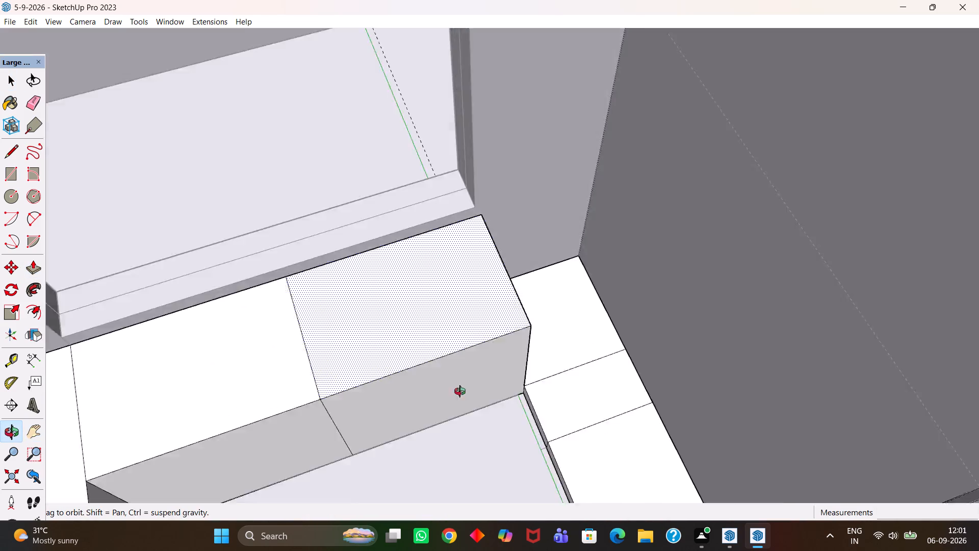
pyautogui.moveTo(460, 391); pyautogui.dragTo(492, 383, button='middle')
pyautogui.scroll(3, 492, 383)
pyautogui.moveTo(565, 361); pyautogui.dragTo(399, 381)
pyautogui.scroll(4, 387, 381)
pyautogui.moveTo(443, 404); pyautogui.dragTo(369, 382, button='middle')
pyautogui.scroll(1, 376, 380)
pyautogui.scroll(-3, 370, 386)
pyautogui.press('space')
pyautogui.click(434, 336)
pyautogui.scroll(-3, 434, 336)
pyautogui.press('p')
pyautogui.click(435, 336)
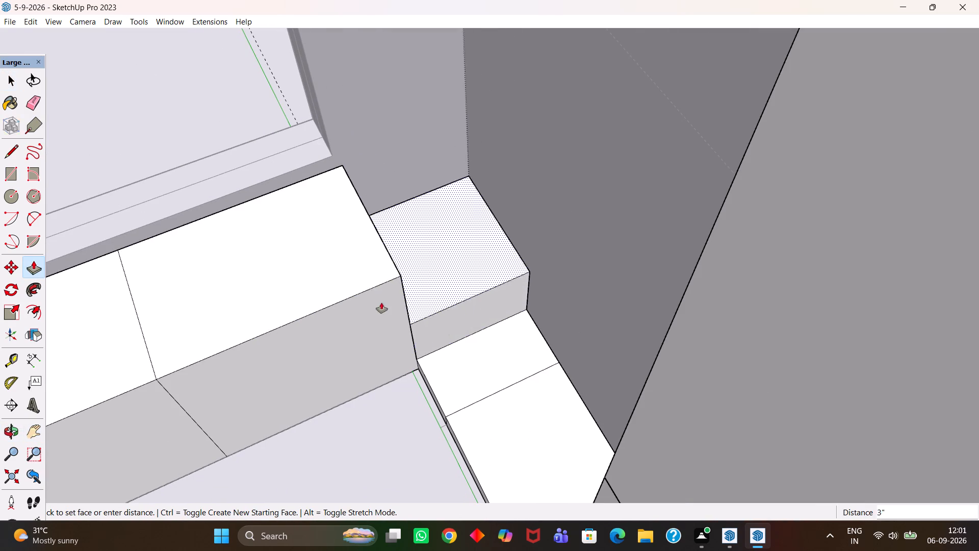
pyautogui.click(372, 277)
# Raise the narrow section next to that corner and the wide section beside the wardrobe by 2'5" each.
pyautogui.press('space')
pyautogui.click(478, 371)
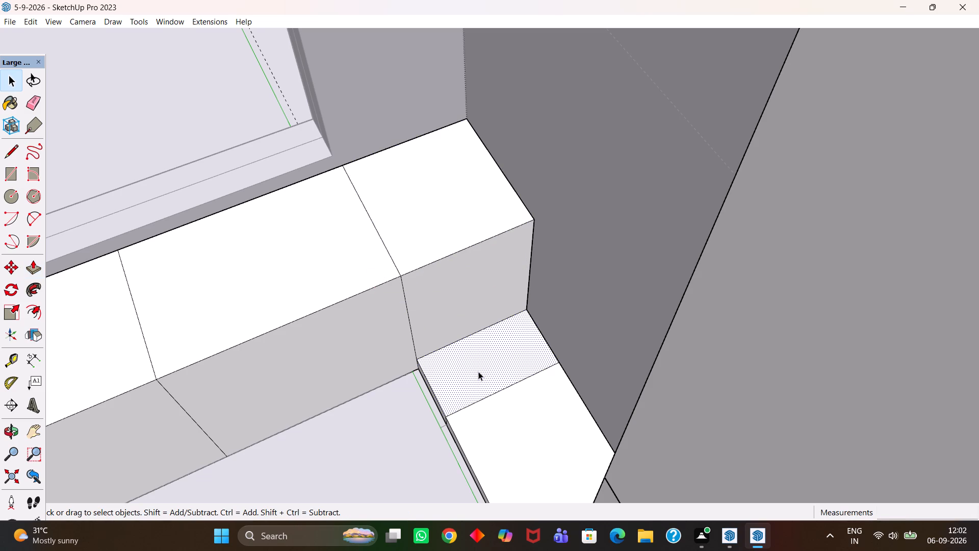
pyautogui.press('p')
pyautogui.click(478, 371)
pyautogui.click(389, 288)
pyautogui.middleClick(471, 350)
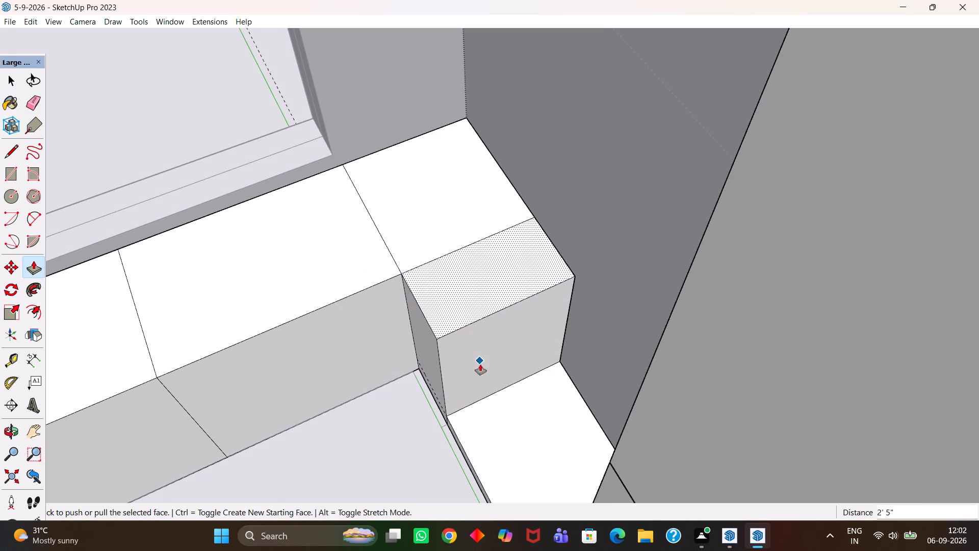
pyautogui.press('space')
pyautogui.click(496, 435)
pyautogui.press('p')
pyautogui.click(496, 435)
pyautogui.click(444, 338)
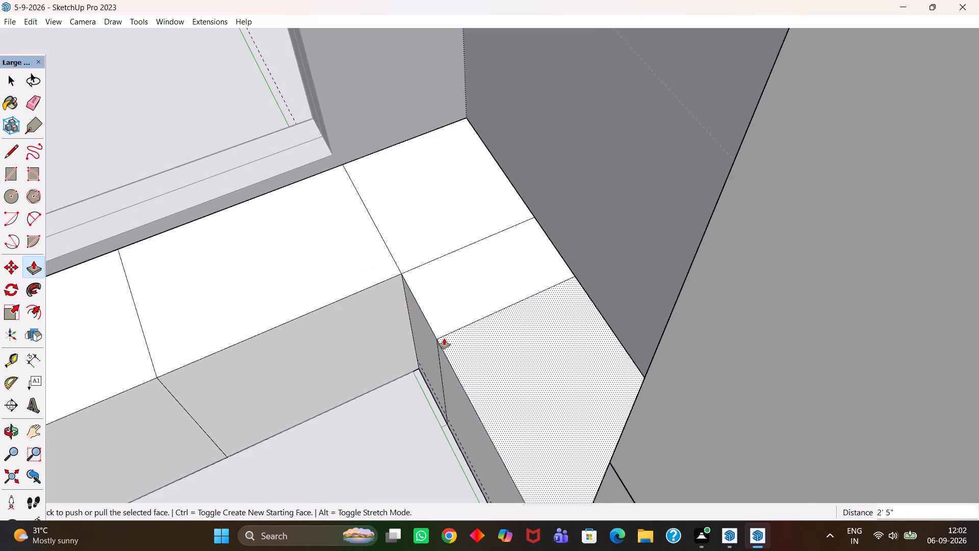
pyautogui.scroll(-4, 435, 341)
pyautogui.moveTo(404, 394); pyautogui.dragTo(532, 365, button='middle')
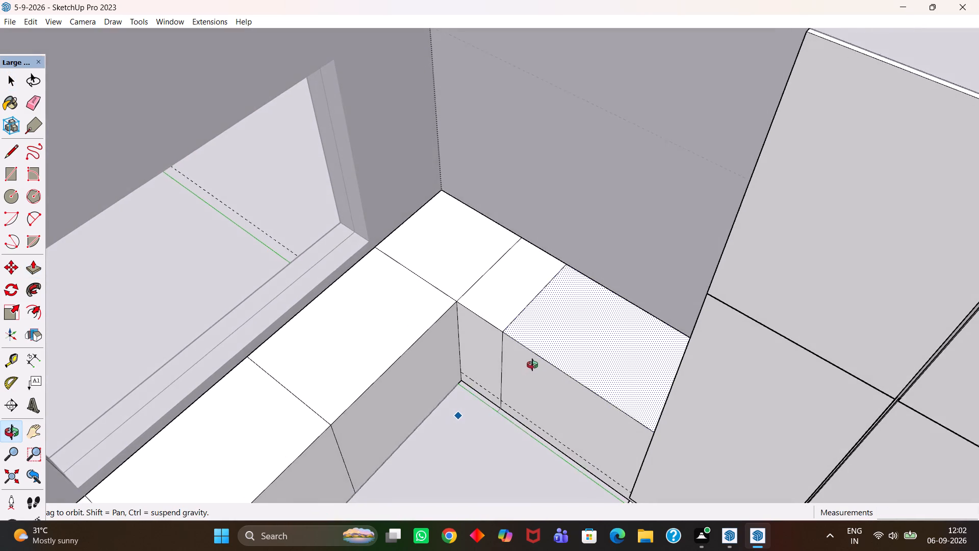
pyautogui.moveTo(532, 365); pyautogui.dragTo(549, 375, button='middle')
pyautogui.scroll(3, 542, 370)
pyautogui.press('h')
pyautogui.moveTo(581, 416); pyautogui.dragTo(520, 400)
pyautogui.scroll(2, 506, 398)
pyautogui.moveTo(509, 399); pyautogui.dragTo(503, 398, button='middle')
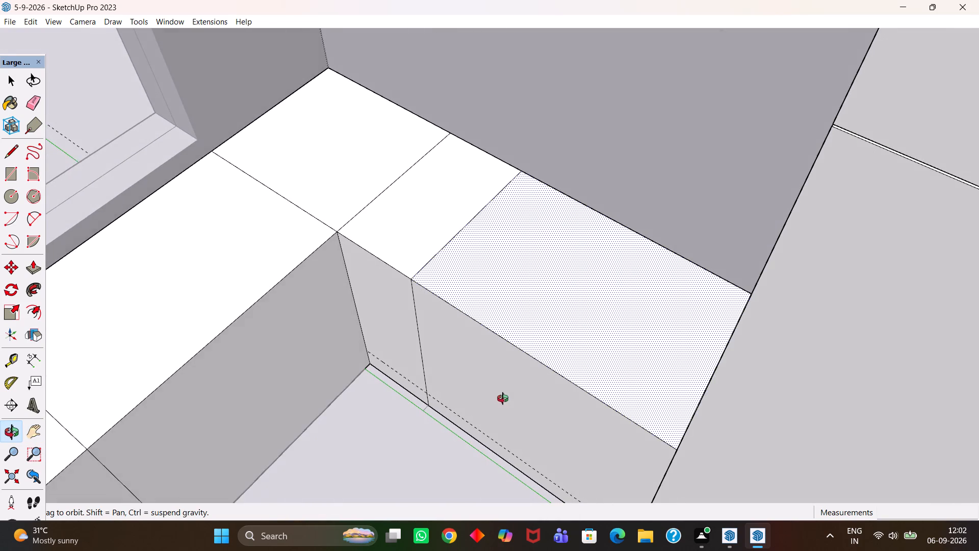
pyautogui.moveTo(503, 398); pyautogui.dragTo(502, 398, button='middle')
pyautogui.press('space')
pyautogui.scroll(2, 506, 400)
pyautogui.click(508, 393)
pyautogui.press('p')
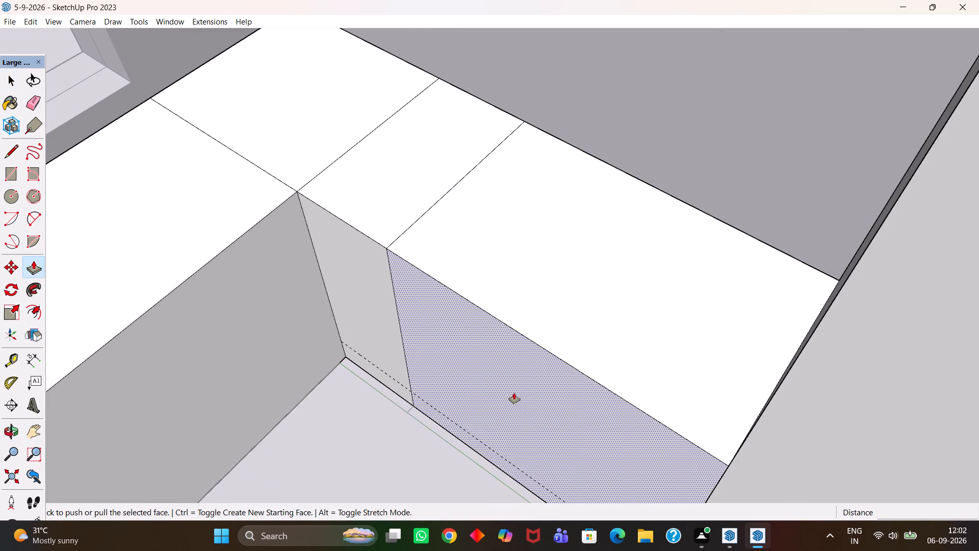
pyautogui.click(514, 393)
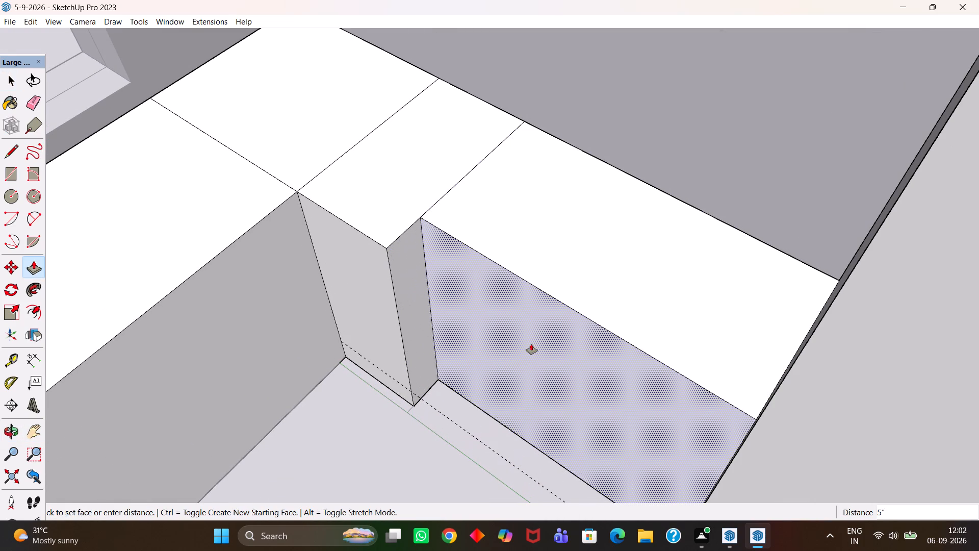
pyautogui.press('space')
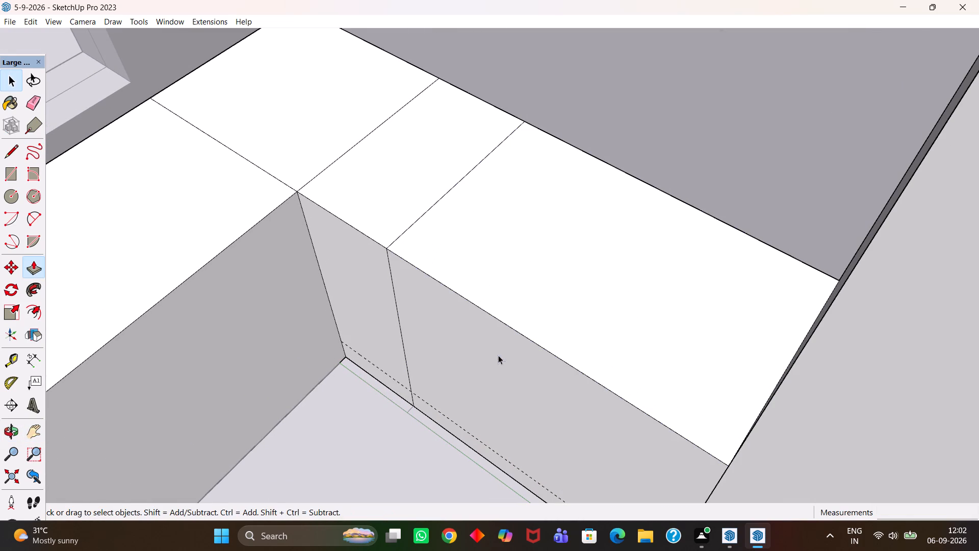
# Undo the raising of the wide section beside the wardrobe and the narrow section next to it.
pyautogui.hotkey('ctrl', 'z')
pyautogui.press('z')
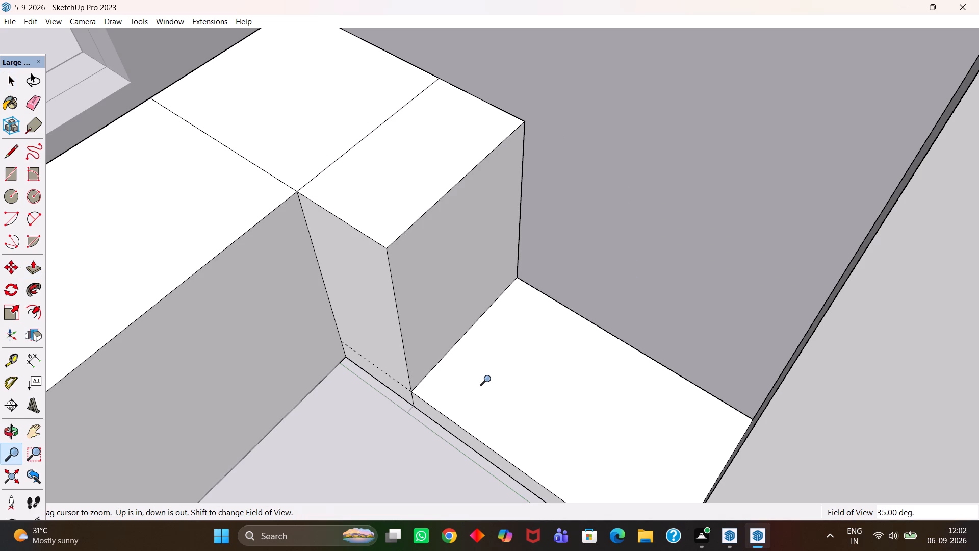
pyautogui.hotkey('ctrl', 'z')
# Raise the narrow section and the wide section beside the wardrobe by 2'5" each, keeping the plinth's edge line on their fronts.
pyautogui.press('space')
pyautogui.click(417, 355)
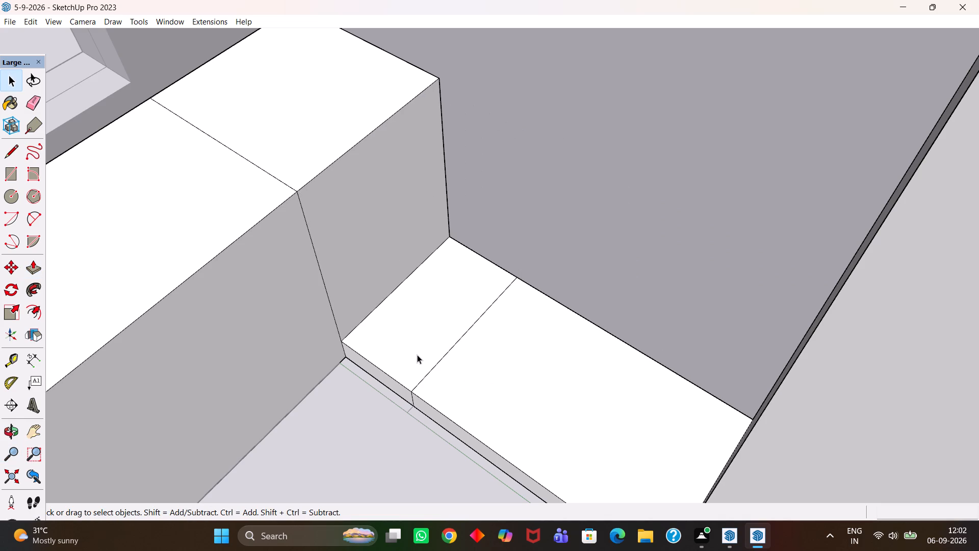
pyautogui.press('p')
pyautogui.click(417, 355)
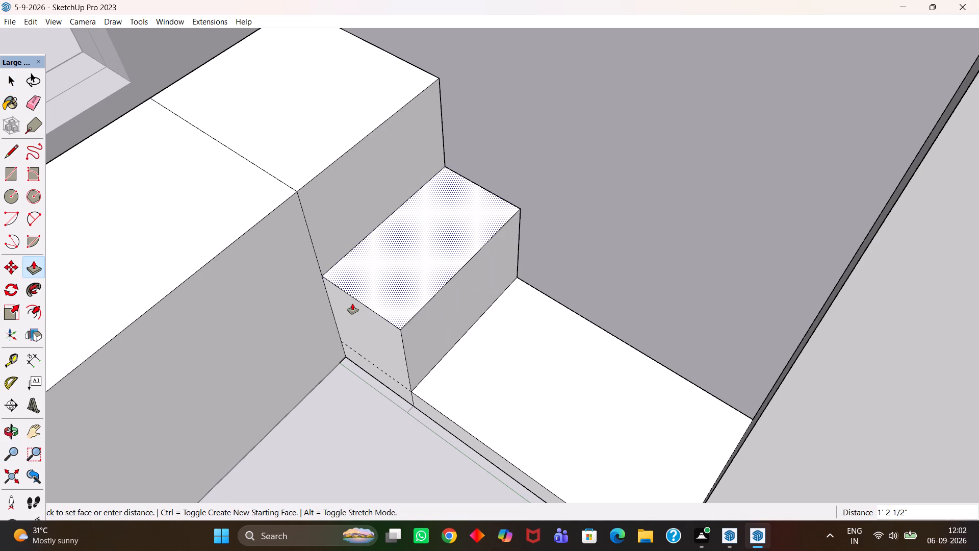
pyautogui.click(293, 193)
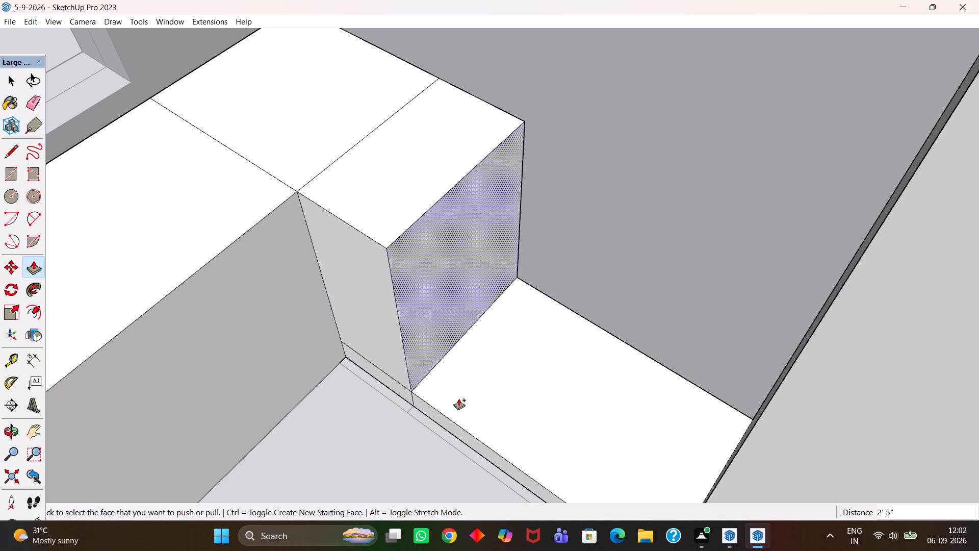
pyautogui.click(458, 394)
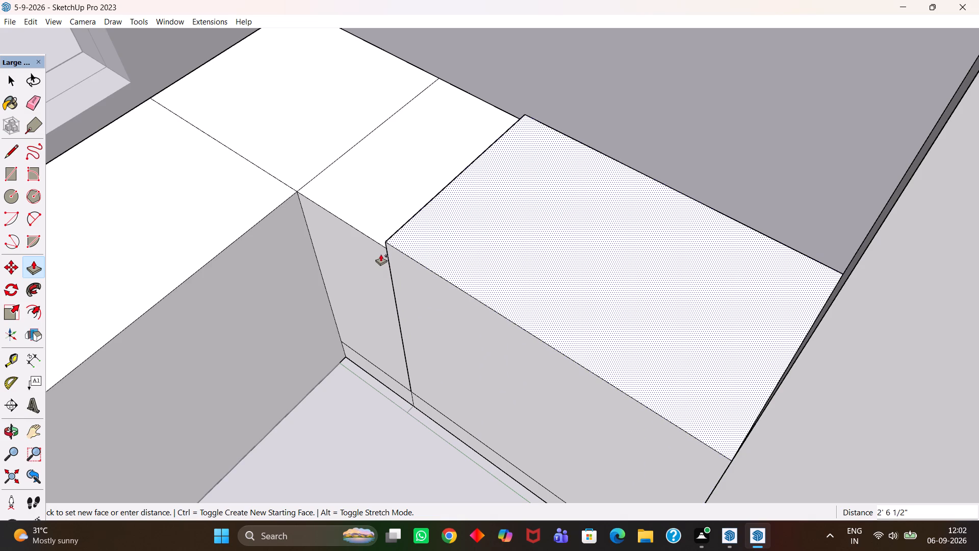
pyautogui.click(379, 247)
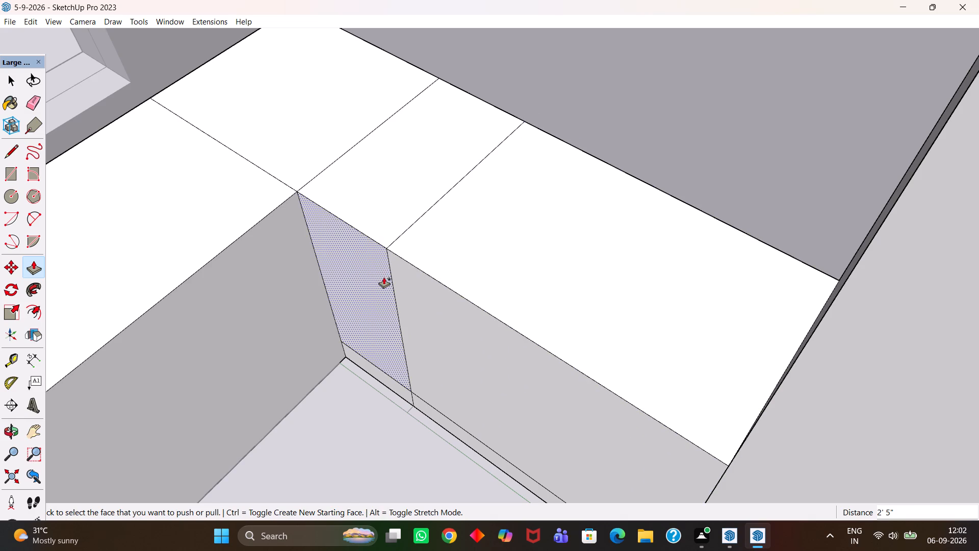
# Place a horizontal guide 1' 2 1/2" below the top front edge of the wide base section beside the wardrobe.
pyautogui.moveTo(430, 371); pyautogui.dragTo(489, 390, button='middle')
pyautogui.press('h')
pyautogui.scroll(2, 489, 390)
pyautogui.moveTo(560, 399); pyautogui.dragTo(400, 343)
pyautogui.scroll(-3, 394, 346)
pyautogui.moveTo(359, 348); pyautogui.dragTo(453, 356, button='middle')
pyautogui.scroll(3, 453, 356)
pyautogui.scroll(-4, 453, 356)
pyautogui.moveTo(443, 384); pyautogui.dragTo(455, 383, button='middle')
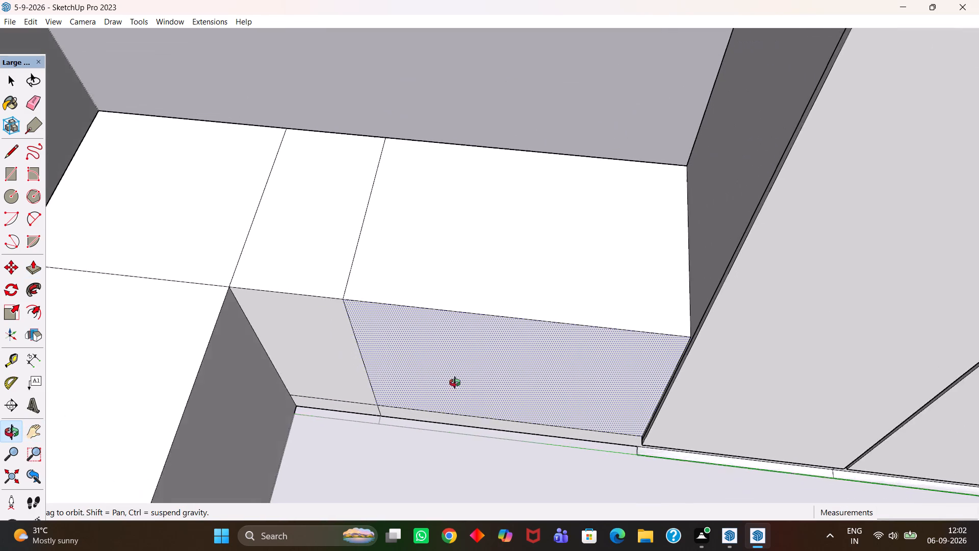
pyautogui.moveTo(455, 383); pyautogui.dragTo(461, 377, button='middle')
pyautogui.scroll(2, 461, 378)
pyautogui.scroll(-4, 461, 377)
pyautogui.scroll(1, 457, 379)
pyautogui.moveTo(457, 379); pyautogui.dragTo(494, 365, button='middle')
pyautogui.scroll(1, 494, 365)
pyautogui.moveTo(483, 366); pyautogui.dragTo(477, 362, button='middle')
pyautogui.press('t')
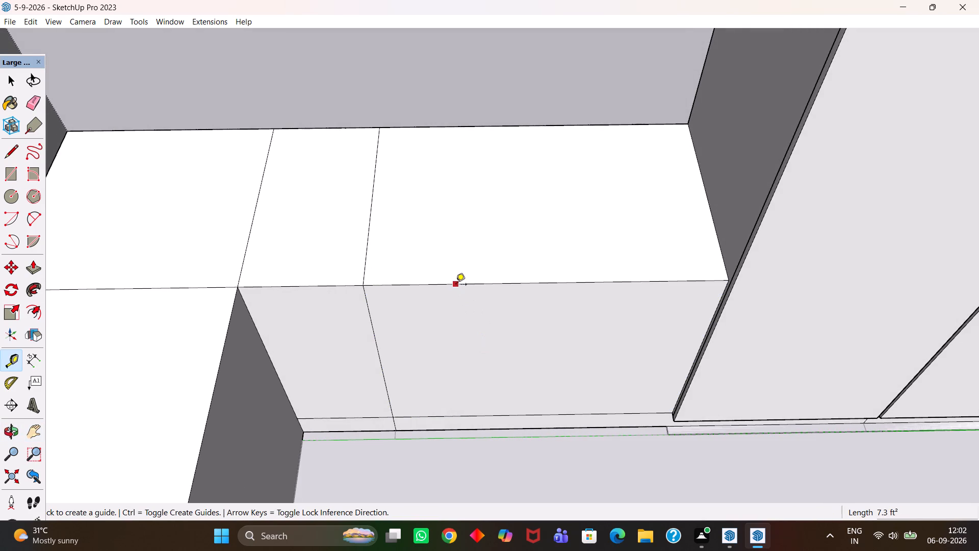
pyautogui.click(456, 285)
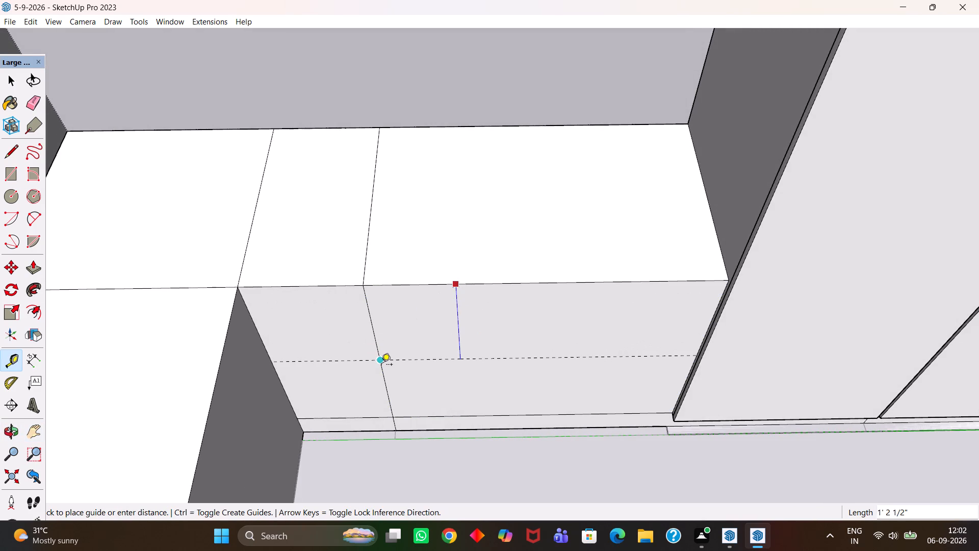
pyautogui.click(381, 365)
# Draw a line along the guide across the wide section's front, from its edge at the narrow section to the wardrobe.
pyautogui.moveTo(384, 378); pyautogui.dragTo(415, 367, button='middle')
pyautogui.scroll(2, 415, 367)
pyautogui.press('l')
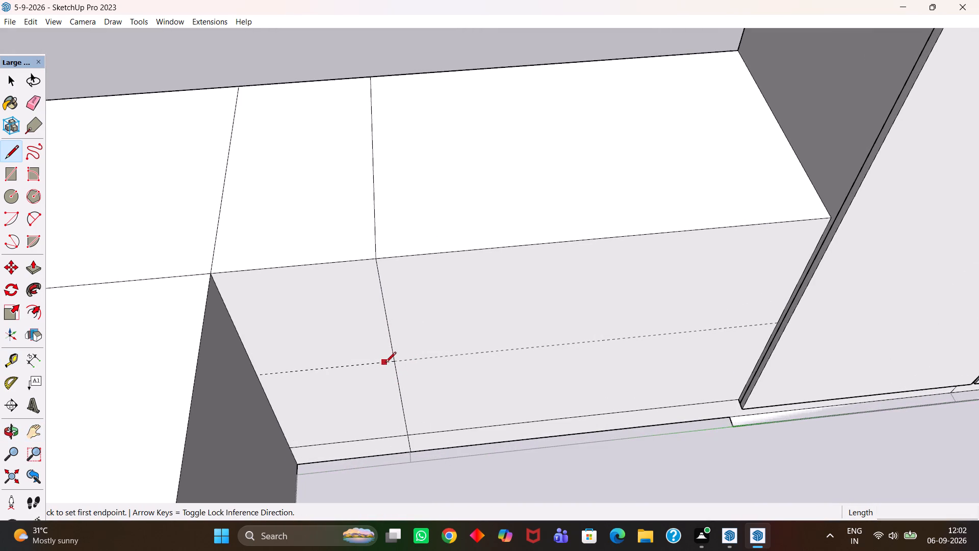
pyautogui.click(394, 362)
pyautogui.click(772, 324)
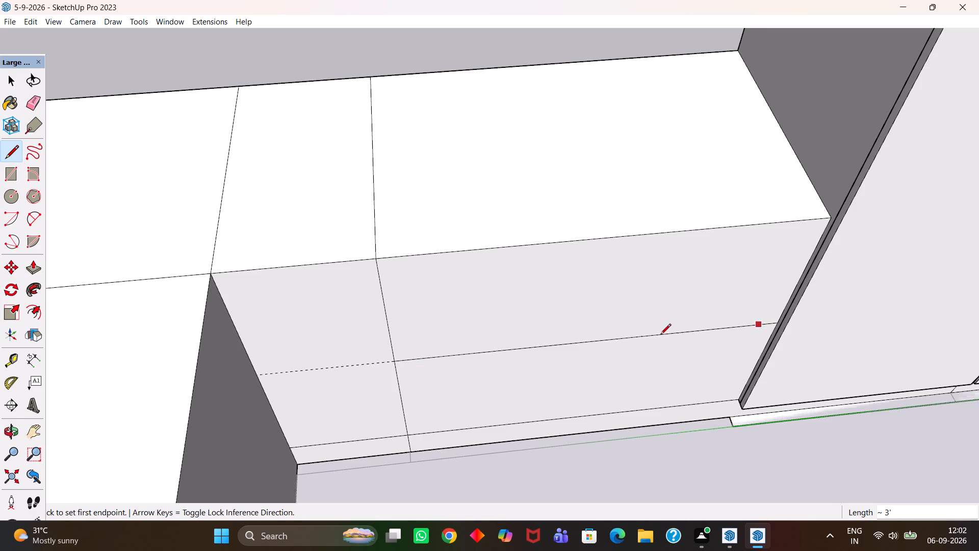
# Copy the wide section's lower front face out in front of the unit and extrude the copy 18 mm.
pyautogui.press('h')
pyautogui.moveTo(557, 383); pyautogui.dragTo(422, 364)
pyautogui.scroll(-1, 393, 363)
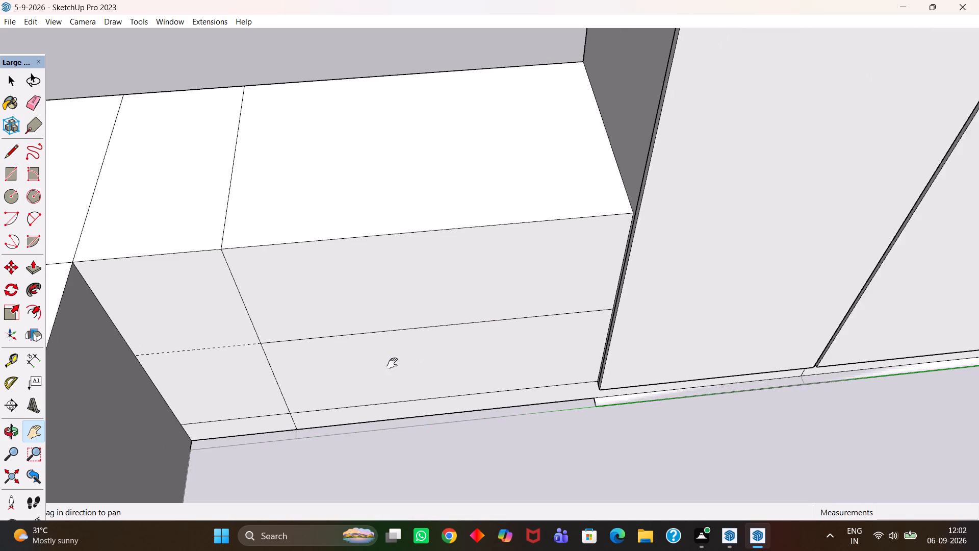
pyautogui.scroll(3, 392, 363)
pyautogui.press('space')
pyautogui.click(404, 379)
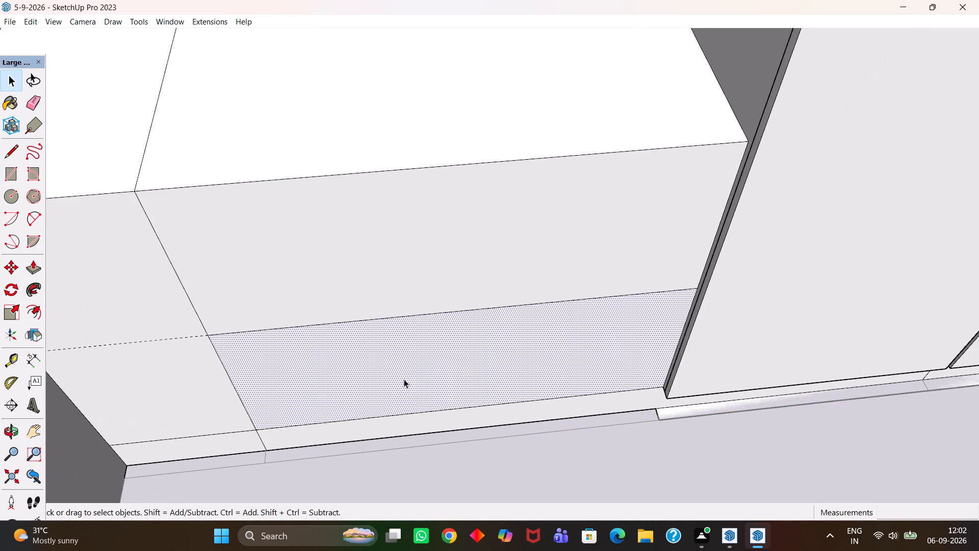
pyautogui.scroll(-3, 404, 379)
pyautogui.press('m')
pyautogui.click(404, 379)
pyautogui.click(434, 458)
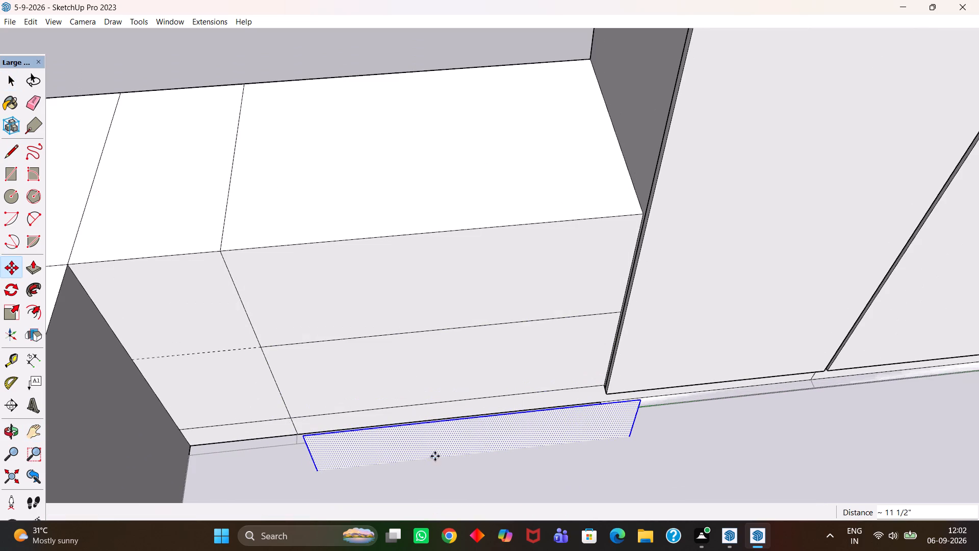
pyautogui.press('p')
pyautogui.click(434, 447)
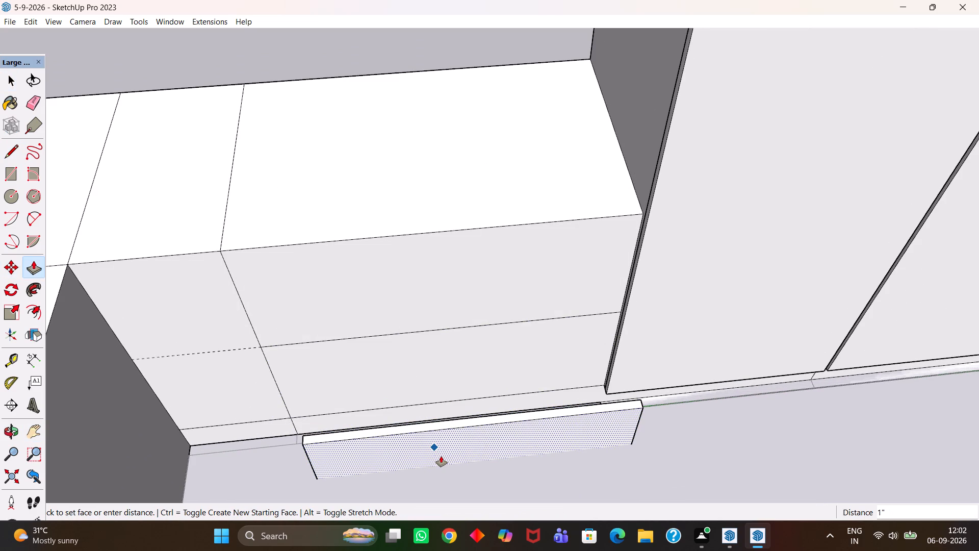
pyautogui.write('18mm')
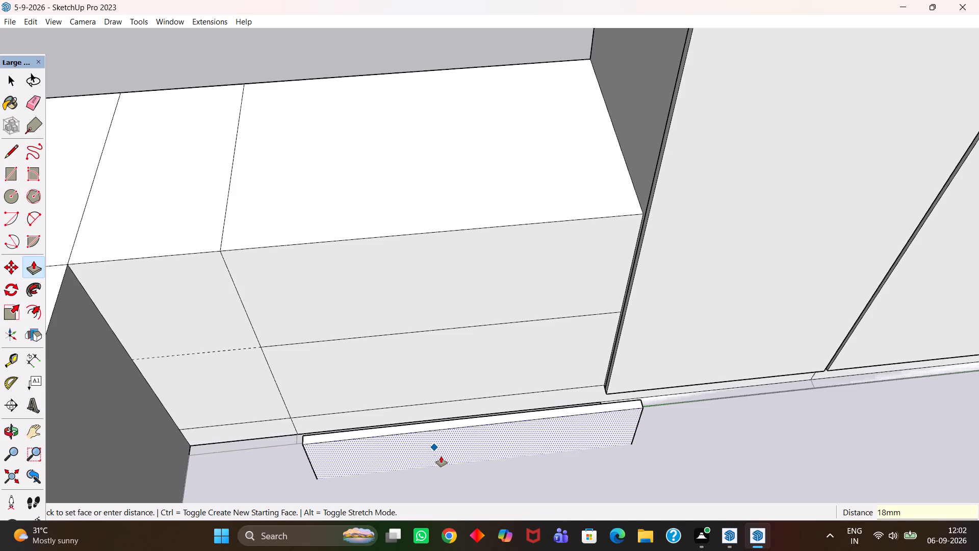
pyautogui.press('Return')
# Make the whole 18 mm front panel a group.
pyautogui.press('h')
pyautogui.scroll(-1, 441, 457)
pyautogui.scroll(4, 441, 457)
pyautogui.moveTo(386, 440); pyautogui.dragTo(596, 412)
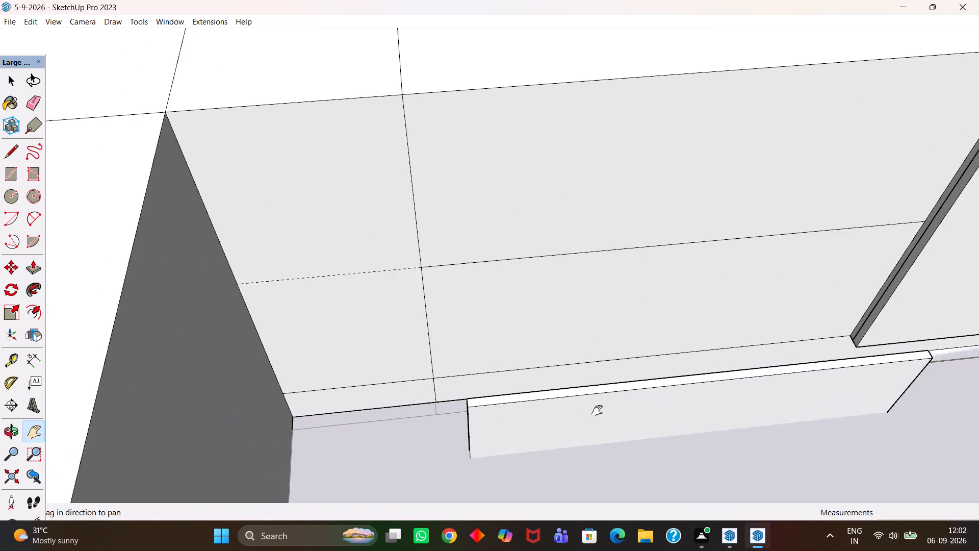
pyautogui.scroll(-4, 598, 412)
pyautogui.scroll(1, 500, 434)
pyautogui.moveTo(504, 439); pyautogui.dragTo(528, 450, button='middle')
pyautogui.scroll(5, 528, 450)
pyautogui.press('space')
pyautogui.tripleClick(557, 411)
pyautogui.click(557, 411)
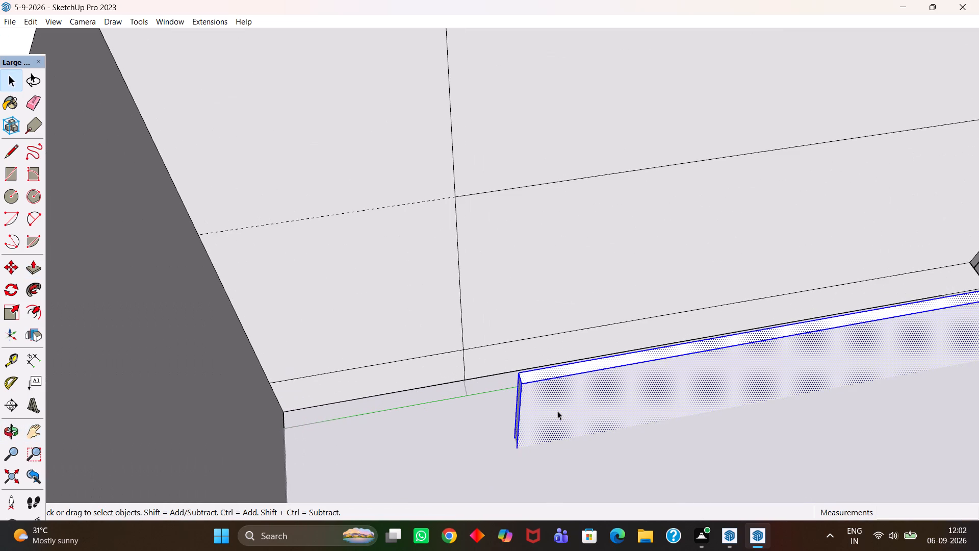
pyautogui.rightClick(557, 410)
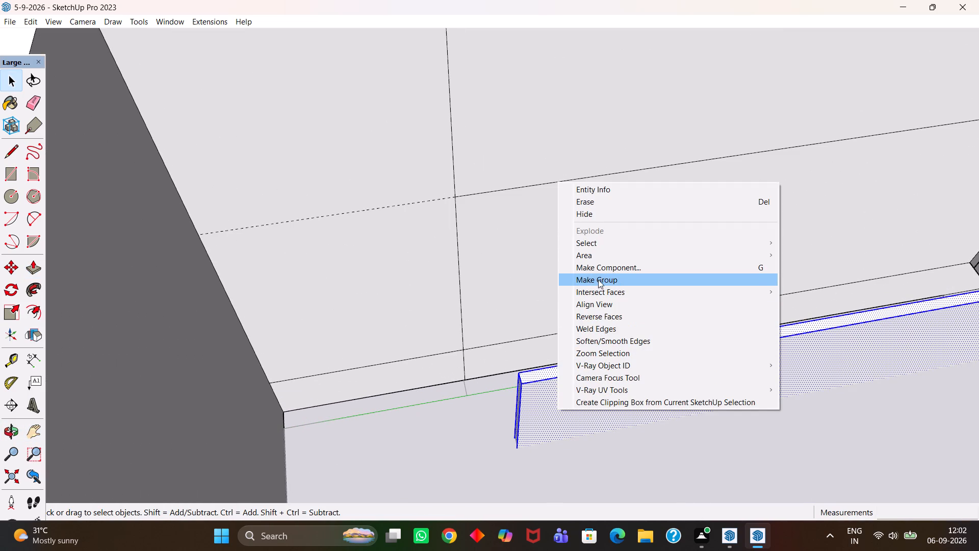
pyautogui.click(598, 280)
# Move the grouped panel by its bottom back corner onto the plinth line corner, covering the wide section's lower front half.
pyautogui.scroll(-2, 551, 401)
pyautogui.moveTo(531, 455); pyautogui.dragTo(542, 445, button='middle')
pyautogui.scroll(3, 542, 445)
pyautogui.press('m')
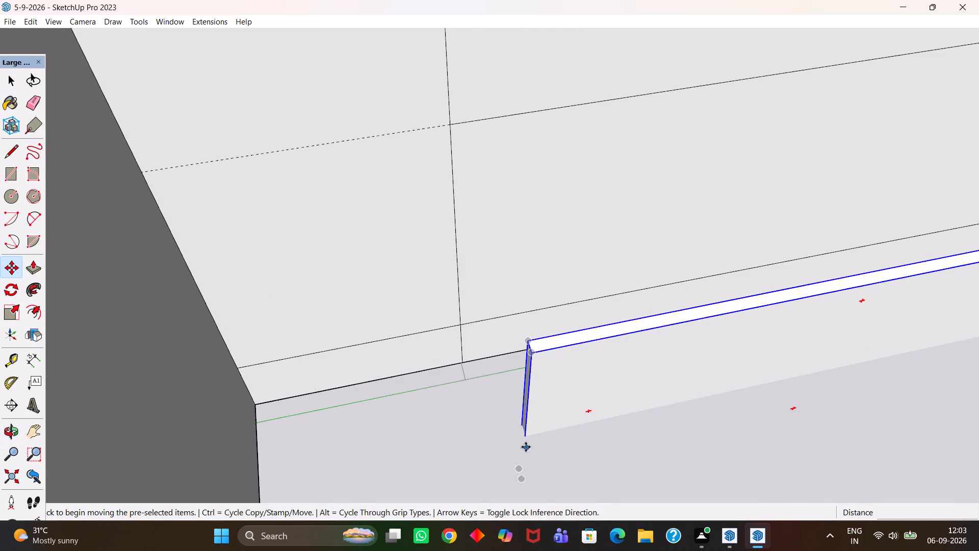
pyautogui.click(519, 471)
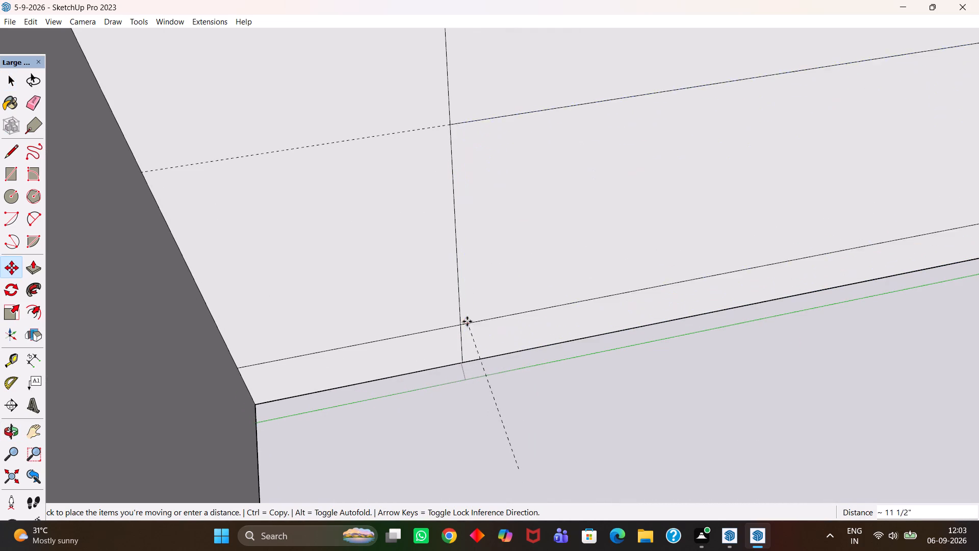
pyautogui.click(461, 322)
# Lower the top face of the grouped panel by 5 mm inside its group.
pyautogui.scroll(-4, 461, 322)
pyautogui.press('h')
pyautogui.moveTo(531, 275); pyautogui.dragTo(485, 336)
pyautogui.scroll(2, 482, 331)
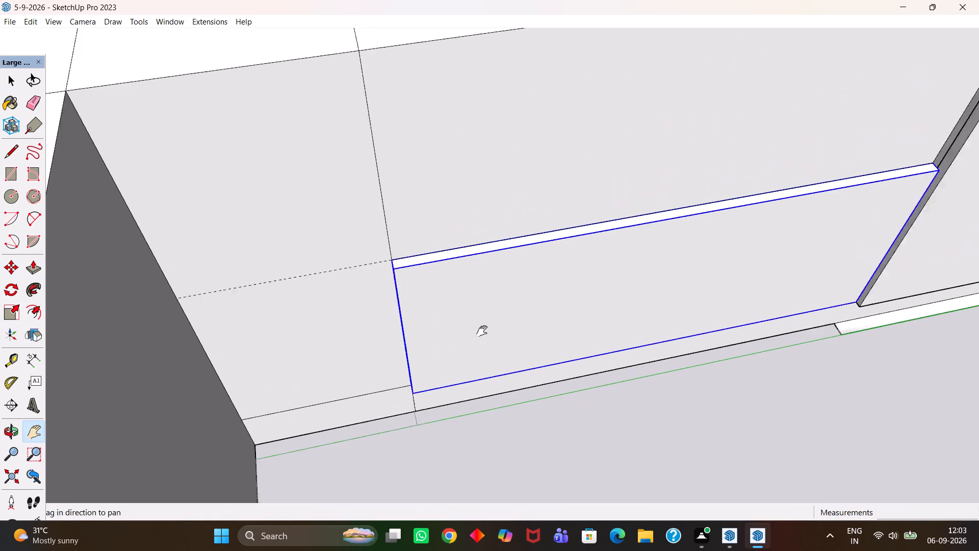
pyautogui.scroll(1, 482, 331)
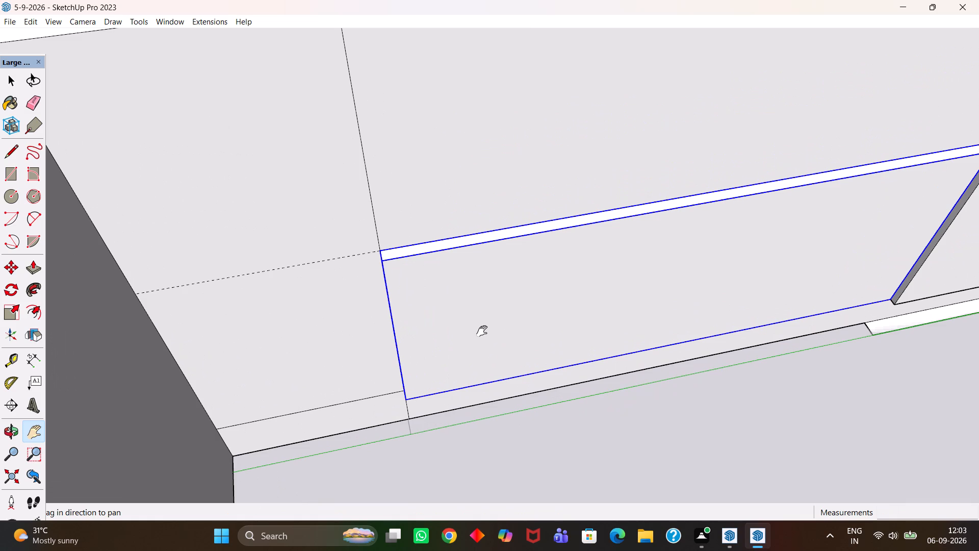
pyautogui.scroll(6, 482, 331)
pyautogui.press('h')
pyautogui.moveTo(424, 413); pyautogui.dragTo(445, 374, button='middle')
pyautogui.scroll(1, 433, 388)
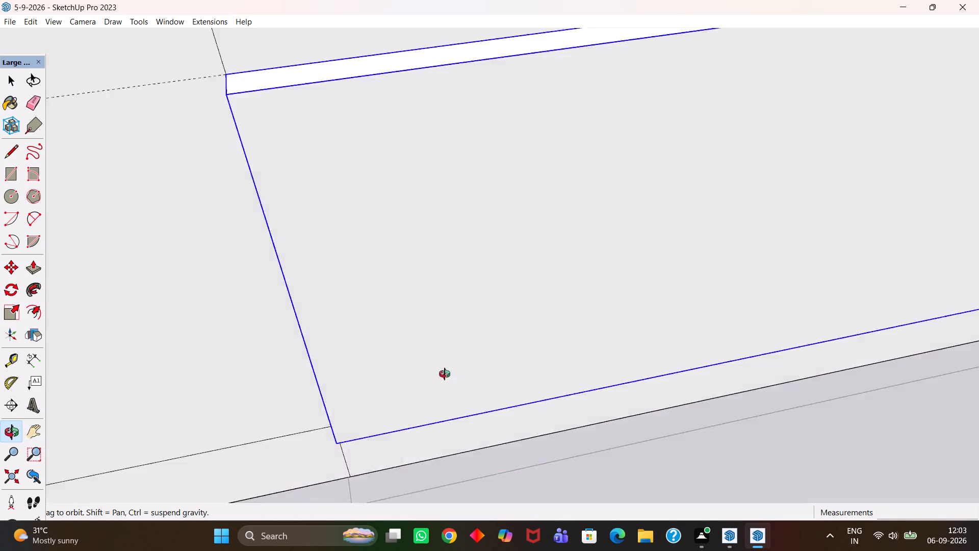
pyautogui.moveTo(445, 374); pyautogui.dragTo(516, 341, button='middle')
pyautogui.press('h')
pyautogui.scroll(7, 476, 311)
pyautogui.press('h')
pyautogui.scroll(-8, 476, 330)
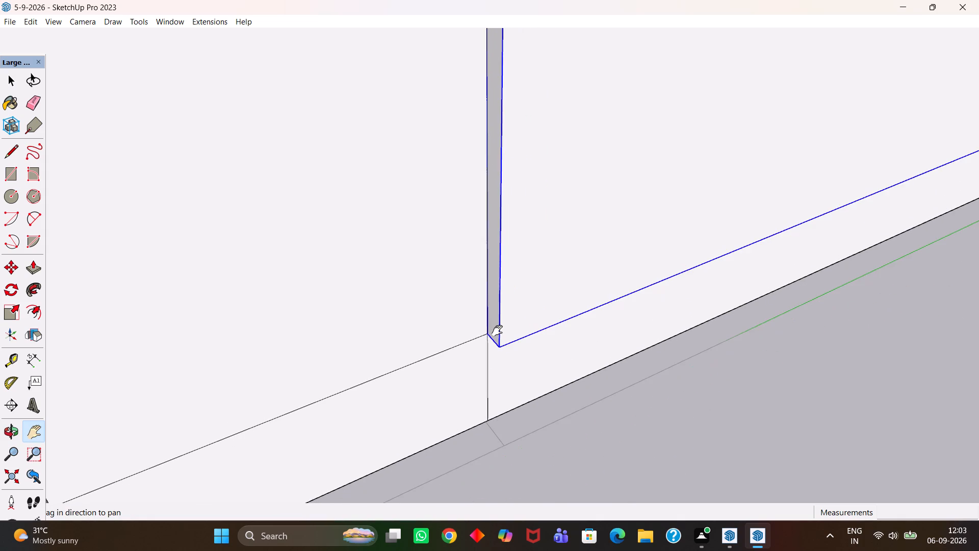
pyautogui.moveTo(571, 286); pyautogui.dragTo(479, 416)
pyautogui.scroll(-9, 480, 410)
pyautogui.scroll(1, 517, 294)
pyautogui.moveTo(517, 294); pyautogui.dragTo(379, 356, button='middle')
pyautogui.scroll(1, 379, 356)
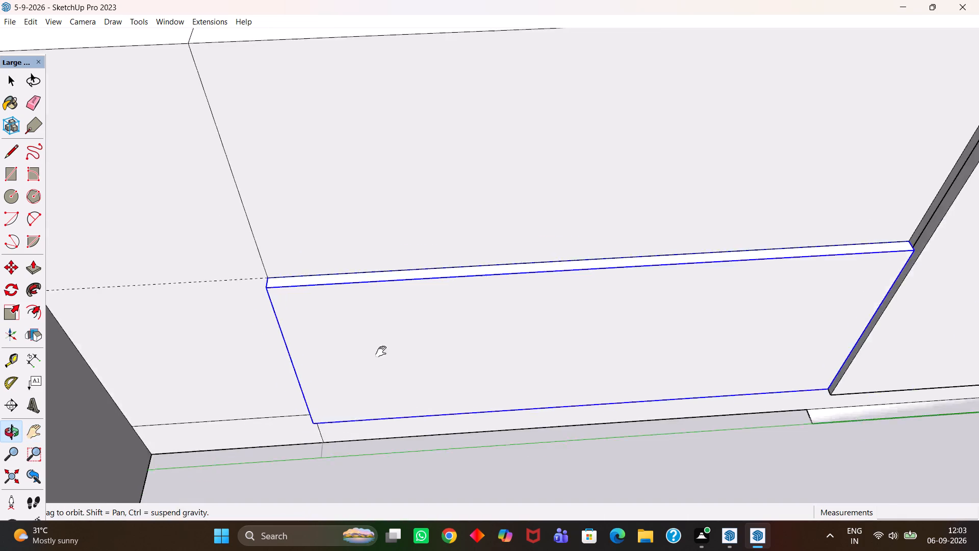
pyautogui.scroll(4, 381, 352)
pyautogui.scroll(6, 219, 253)
pyautogui.moveTo(252, 248); pyautogui.dragTo(339, 292)
pyautogui.scroll(3, 344, 295)
pyautogui.press('space')
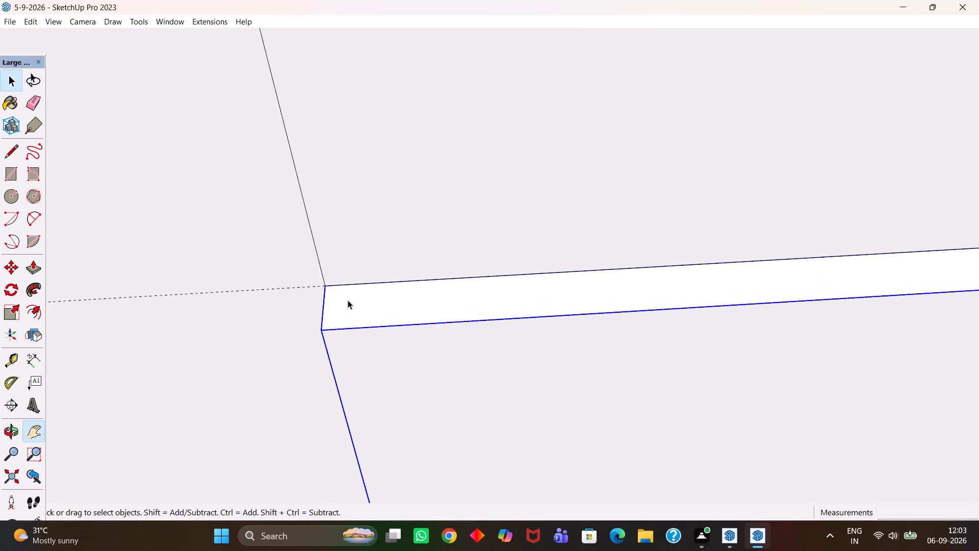
pyautogui.doubleClick(350, 303)
pyautogui.click(355, 306)
pyautogui.press('p')
pyautogui.click(356, 307)
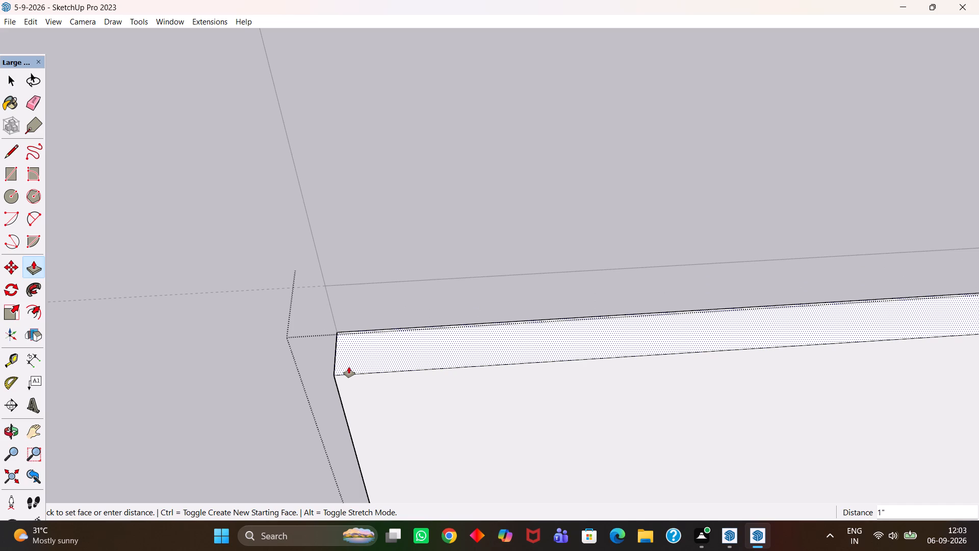
pyautogui.write('5mm')
pyautogui.press('Return')
pyautogui.press('h')
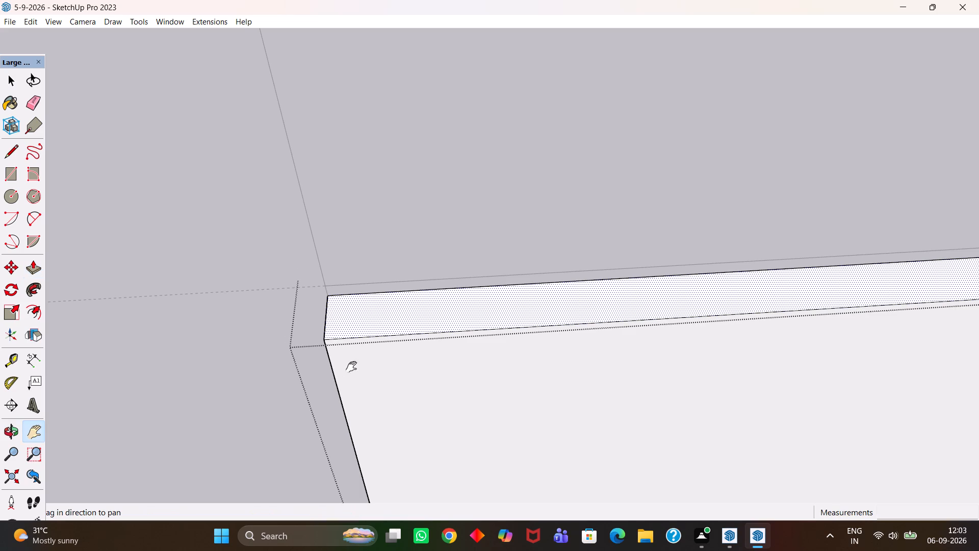
pyautogui.scroll(-20, 376, 380)
pyautogui.scroll(-2, 376, 380)
pyautogui.press('h')
pyautogui.moveTo(394, 348); pyautogui.dragTo(444, 358, button='middle')
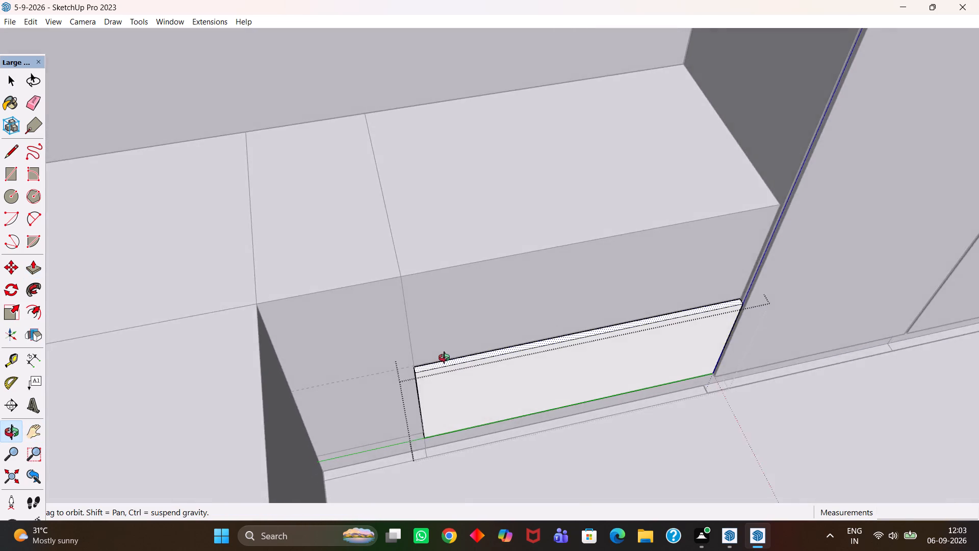
pyautogui.moveTo(444, 358); pyautogui.dragTo(444, 357, button='middle')
pyautogui.scroll(3, 444, 357)
pyautogui.press('space')
pyautogui.click(566, 480)
pyautogui.click(430, 407)
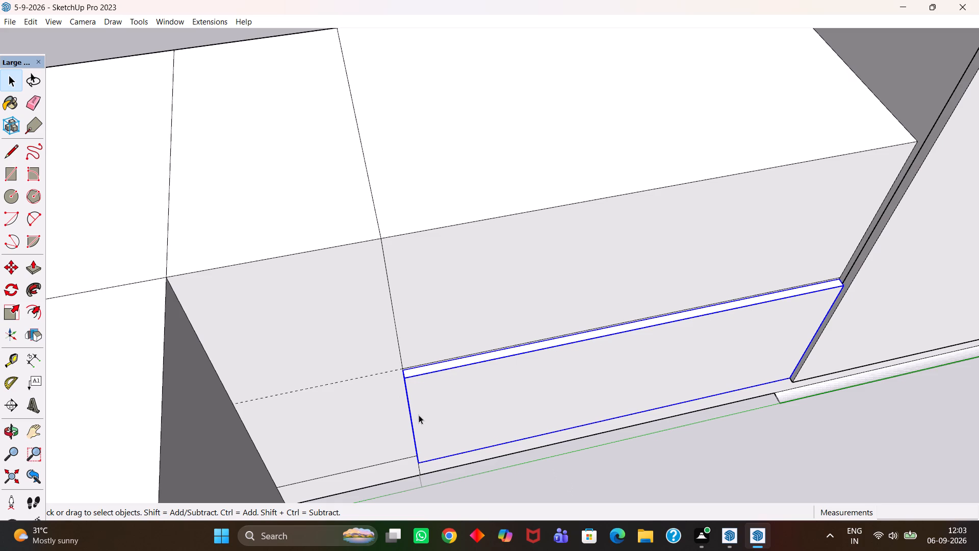
# Copy the panel straight up from its bottom corner to the dividing line, onto the wide section's upper front half.
pyautogui.scroll(4, 427, 414)
pyautogui.moveTo(433, 415); pyautogui.dragTo(522, 388, button='middle')
pyautogui.scroll(1, 522, 388)
pyautogui.middleClick(519, 390)
pyautogui.middleClick(515, 392)
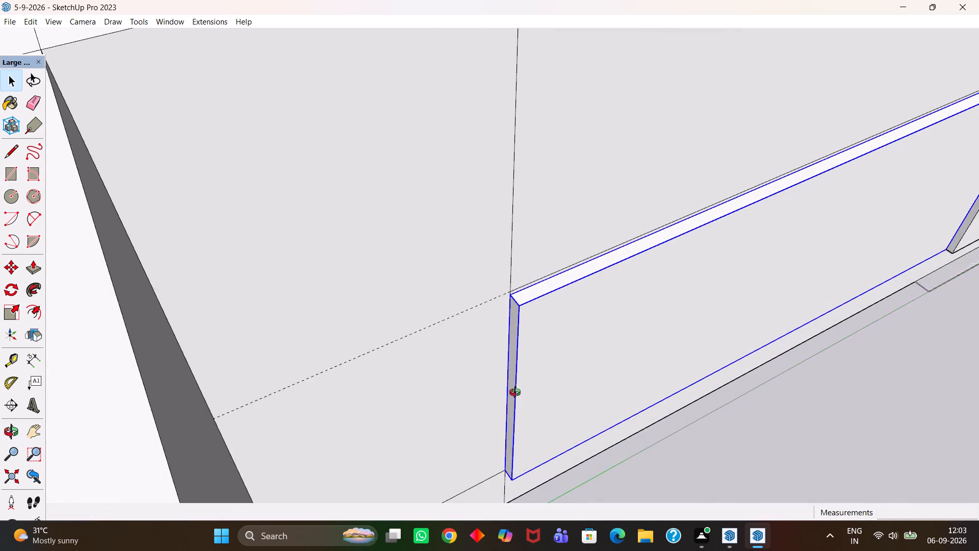
pyautogui.scroll(2, 515, 392)
pyautogui.press('m')
pyautogui.click(504, 486)
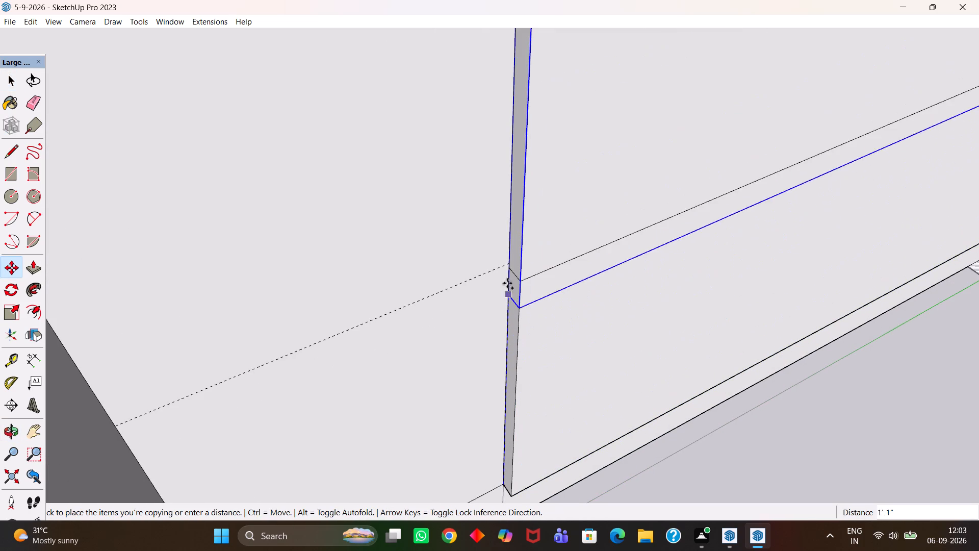
pyautogui.click(512, 259)
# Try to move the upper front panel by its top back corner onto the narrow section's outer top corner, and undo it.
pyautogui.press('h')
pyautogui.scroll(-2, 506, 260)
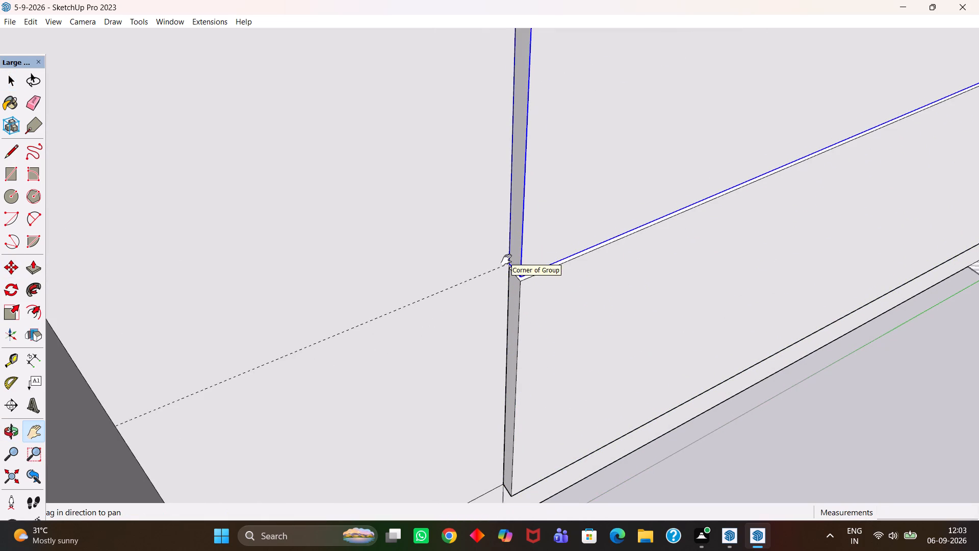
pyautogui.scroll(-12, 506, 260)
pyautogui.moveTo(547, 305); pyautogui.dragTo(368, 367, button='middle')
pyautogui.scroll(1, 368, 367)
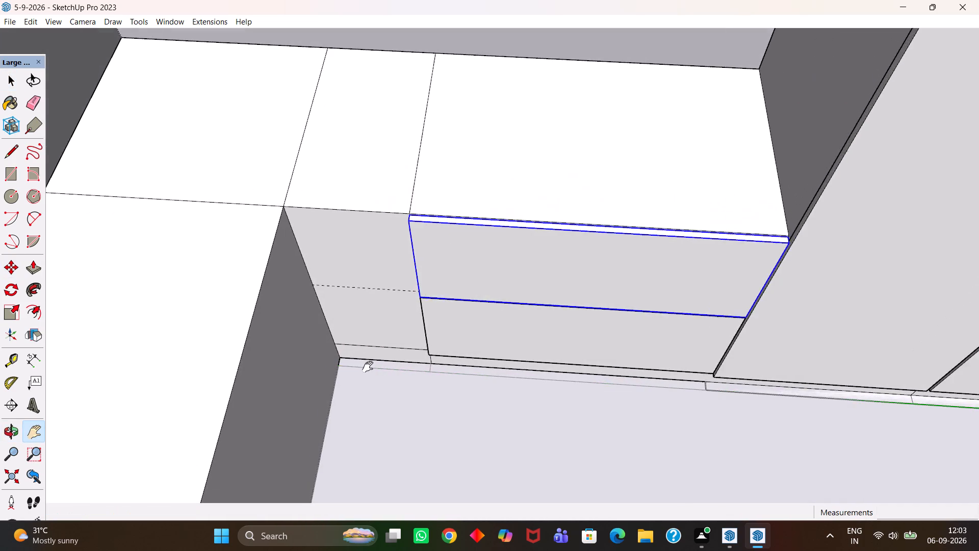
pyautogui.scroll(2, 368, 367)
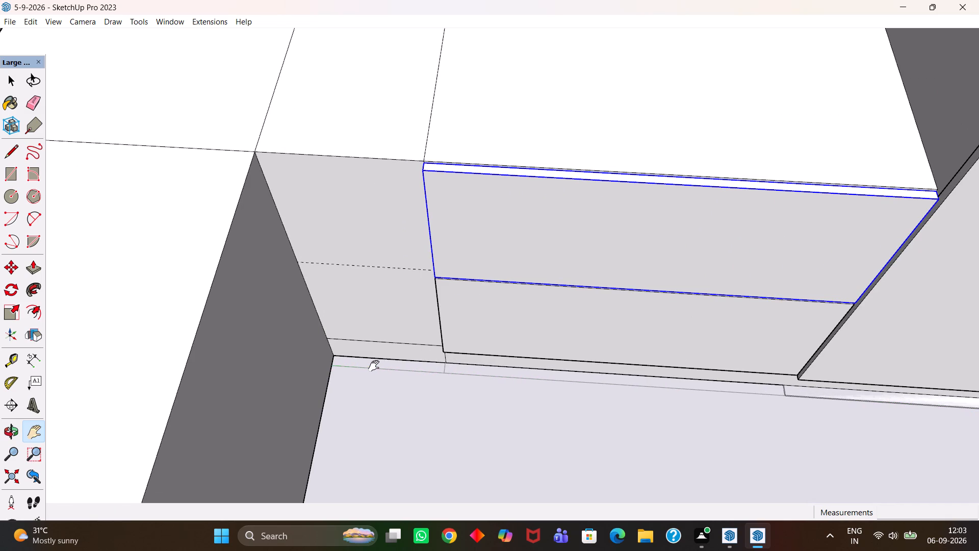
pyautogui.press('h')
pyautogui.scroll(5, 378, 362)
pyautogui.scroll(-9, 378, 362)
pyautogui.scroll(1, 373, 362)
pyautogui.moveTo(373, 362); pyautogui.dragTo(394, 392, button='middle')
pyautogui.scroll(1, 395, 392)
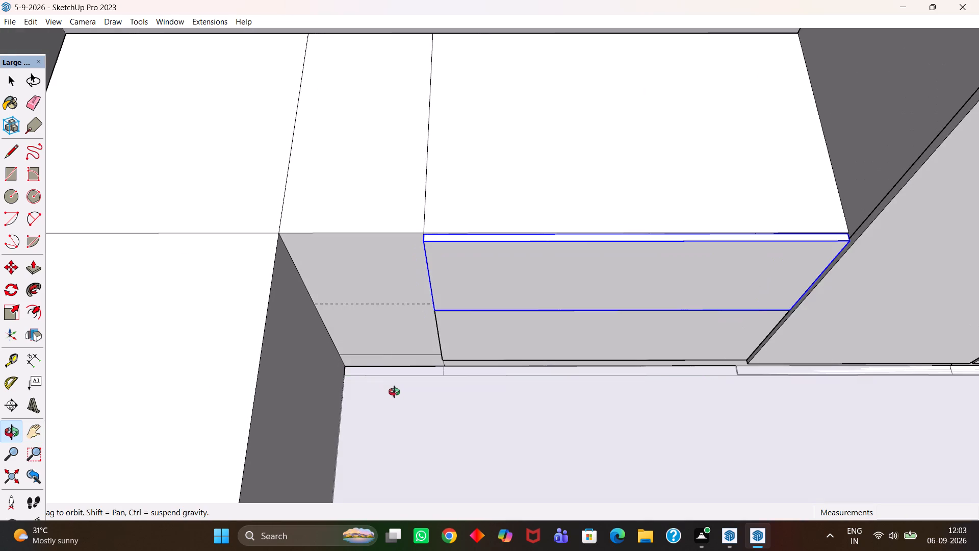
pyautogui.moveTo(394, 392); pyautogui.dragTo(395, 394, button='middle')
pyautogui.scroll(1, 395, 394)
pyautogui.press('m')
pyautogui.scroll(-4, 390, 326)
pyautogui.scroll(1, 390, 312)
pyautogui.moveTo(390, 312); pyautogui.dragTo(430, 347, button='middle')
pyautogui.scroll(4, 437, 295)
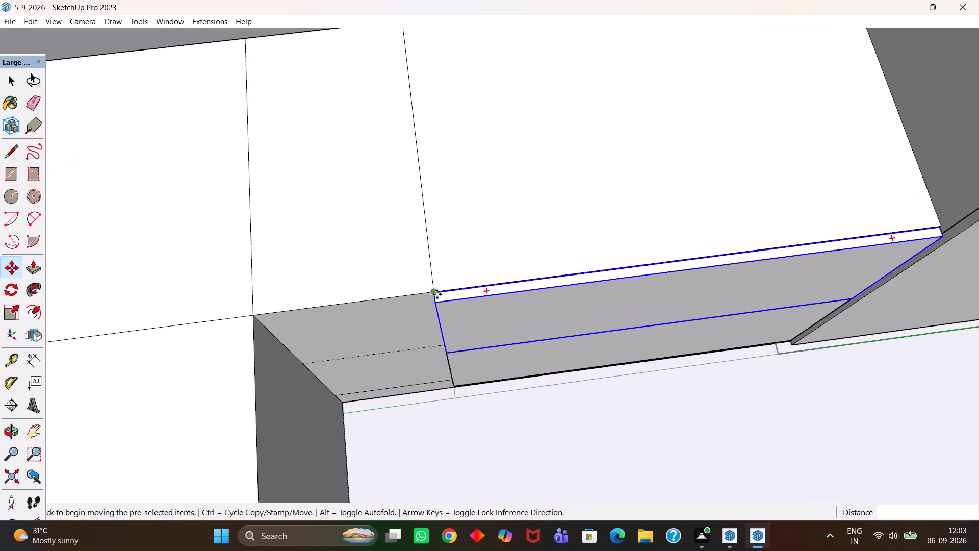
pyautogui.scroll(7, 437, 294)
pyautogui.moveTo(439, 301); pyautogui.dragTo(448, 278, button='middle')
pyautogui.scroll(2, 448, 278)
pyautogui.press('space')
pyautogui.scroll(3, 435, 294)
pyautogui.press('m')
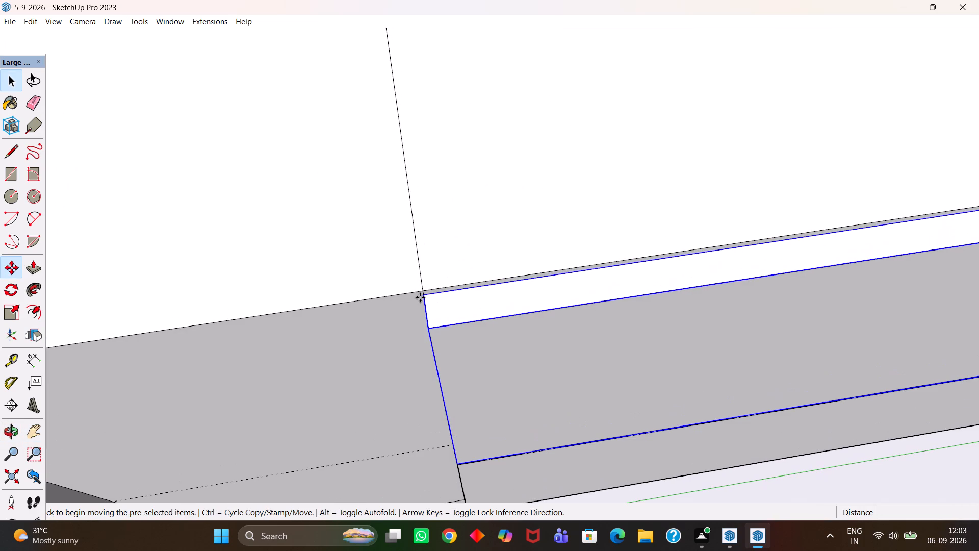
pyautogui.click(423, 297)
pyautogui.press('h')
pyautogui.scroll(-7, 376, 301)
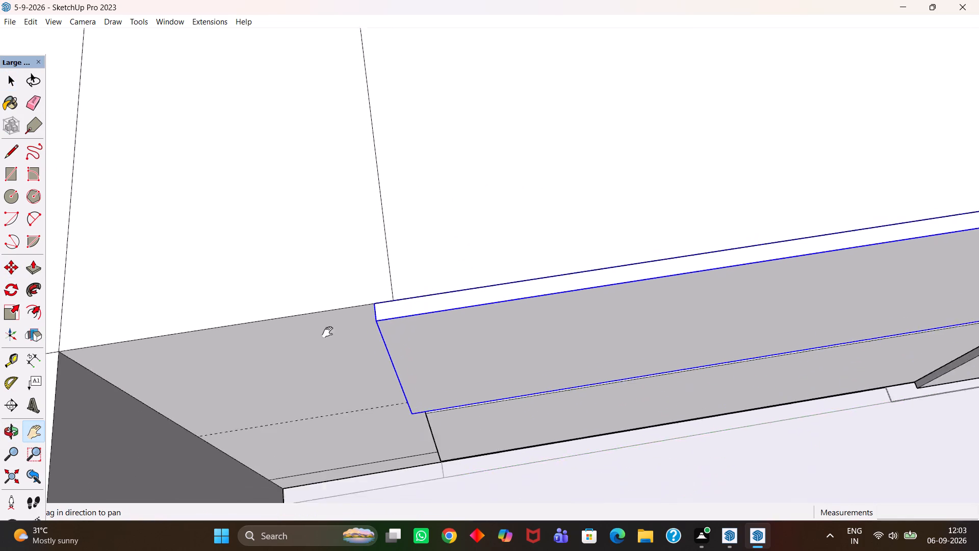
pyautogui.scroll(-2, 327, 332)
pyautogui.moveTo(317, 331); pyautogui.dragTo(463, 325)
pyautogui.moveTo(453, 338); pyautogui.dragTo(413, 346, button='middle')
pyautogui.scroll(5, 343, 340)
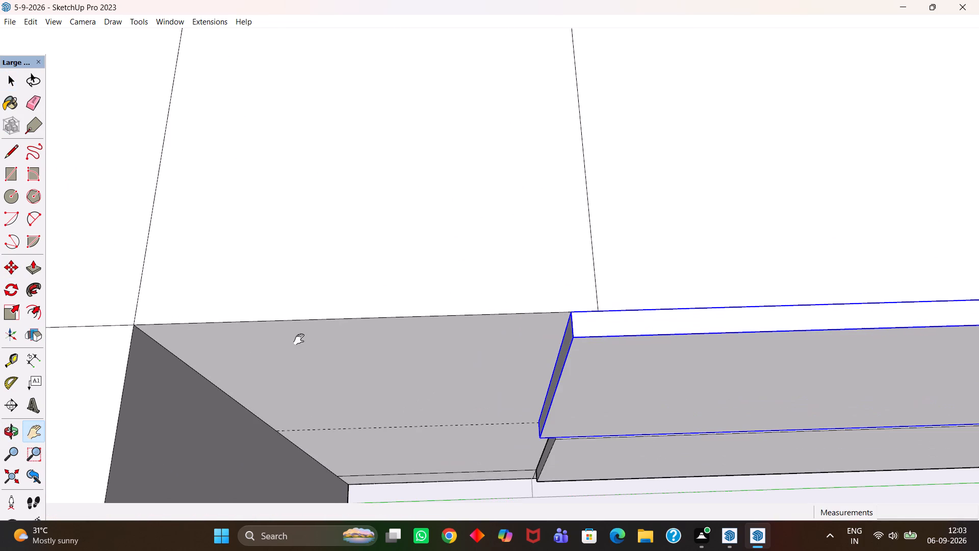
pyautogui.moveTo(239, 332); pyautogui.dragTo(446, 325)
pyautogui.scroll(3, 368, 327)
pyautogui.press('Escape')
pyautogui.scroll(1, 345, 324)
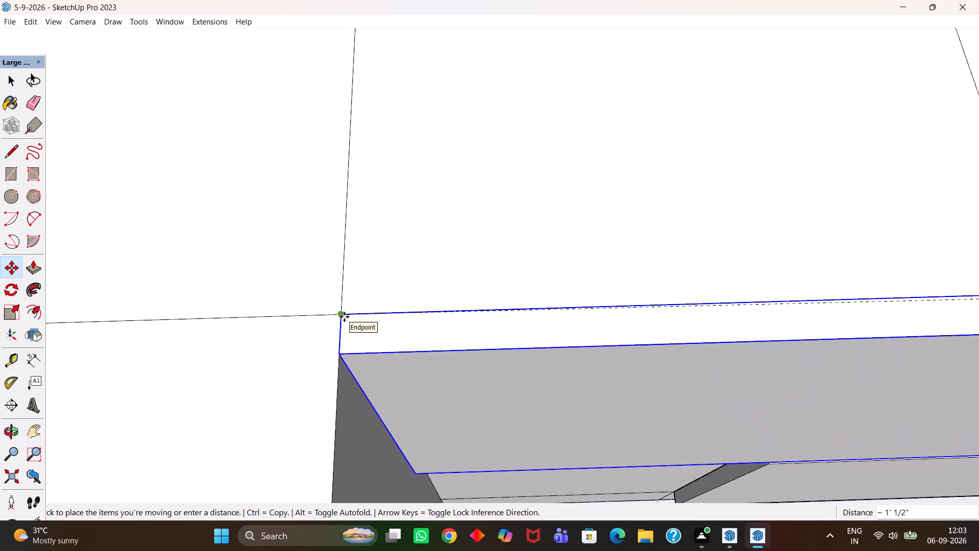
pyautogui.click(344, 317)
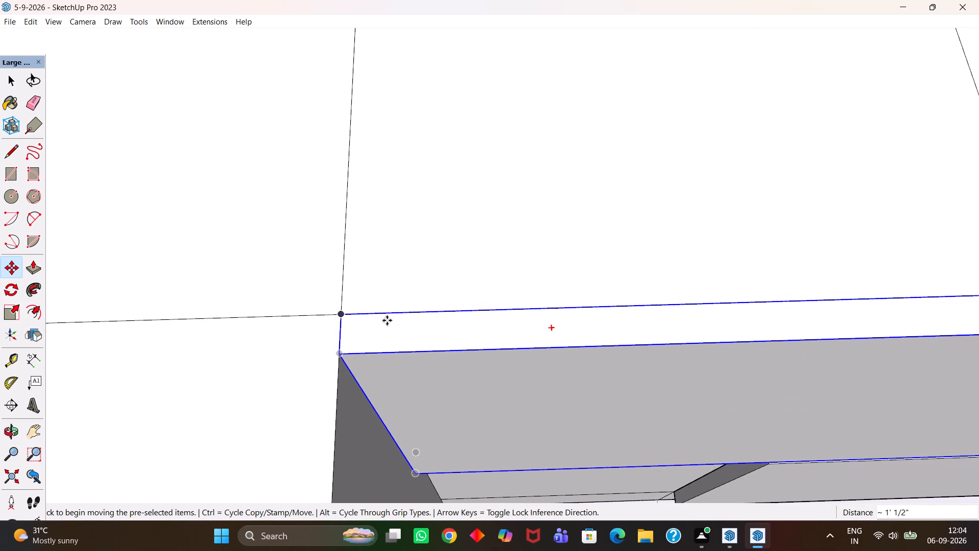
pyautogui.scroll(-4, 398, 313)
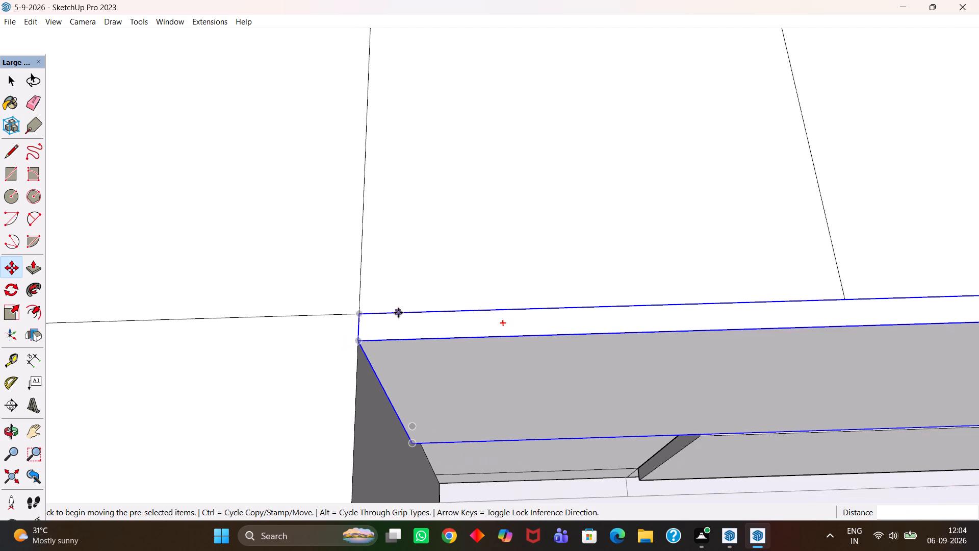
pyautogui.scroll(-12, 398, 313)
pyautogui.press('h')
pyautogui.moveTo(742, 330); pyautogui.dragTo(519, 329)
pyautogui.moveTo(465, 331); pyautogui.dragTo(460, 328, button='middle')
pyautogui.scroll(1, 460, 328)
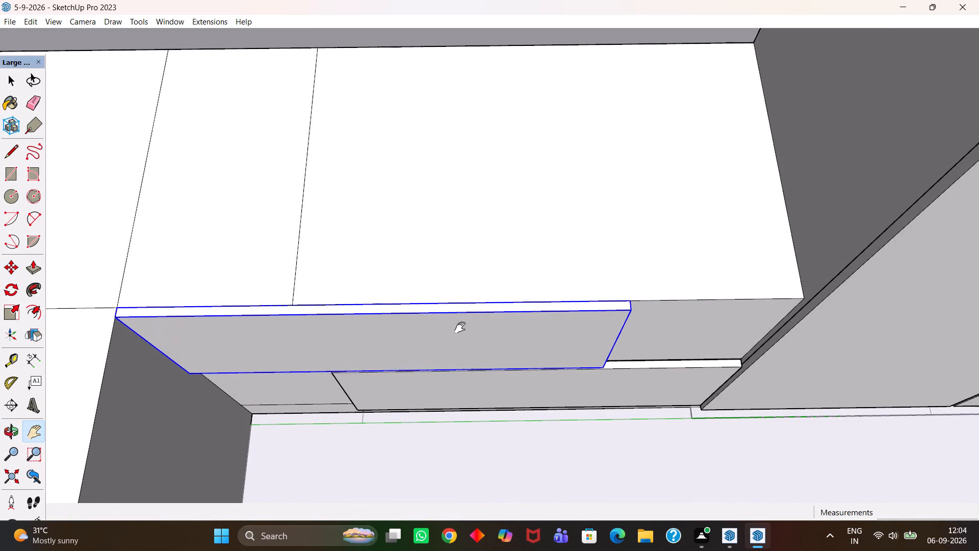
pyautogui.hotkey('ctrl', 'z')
# Copy the upper front panel by its top back corner onto the outer top corner of the adjoining narrow section.
pyautogui.scroll(-5, 459, 327)
pyautogui.scroll(1, 376, 352)
pyautogui.moveTo(376, 352); pyautogui.dragTo(452, 348, button='middle')
pyautogui.press('h')
pyautogui.scroll(3, 452, 348)
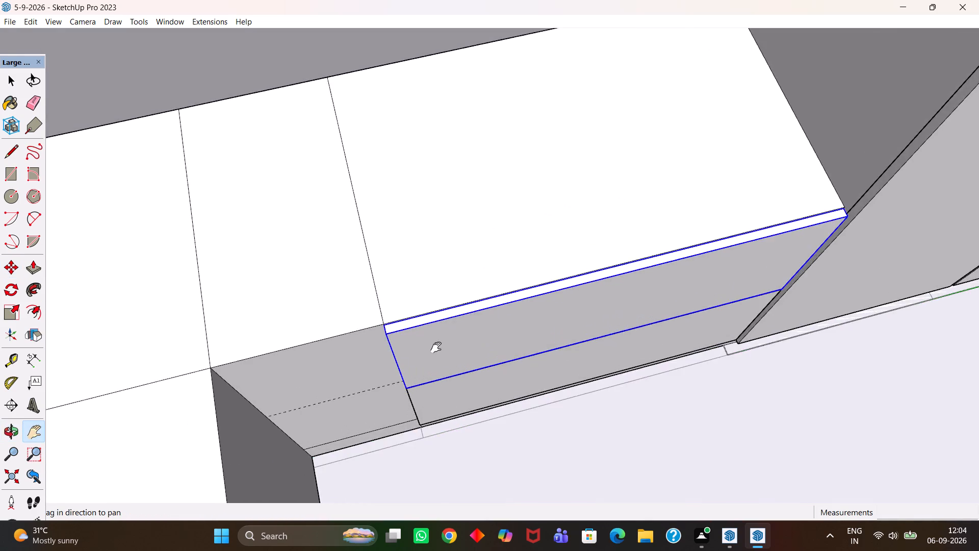
pyautogui.scroll(-4, 423, 345)
pyautogui.scroll(1, 419, 356)
pyautogui.moveTo(419, 356); pyautogui.dragTo(394, 352, button='middle')
pyautogui.scroll(3, 396, 352)
pyautogui.press('h')
pyautogui.moveTo(375, 338); pyautogui.dragTo(475, 338)
pyautogui.moveTo(483, 361); pyautogui.dragTo(467, 364, button='middle')
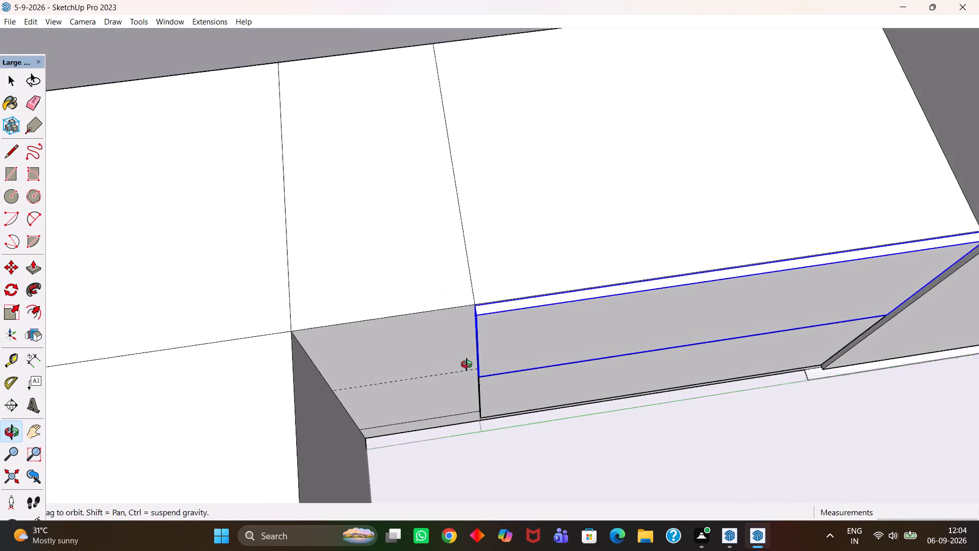
pyautogui.moveTo(467, 364); pyautogui.dragTo(459, 361, button='middle')
pyautogui.press('m')
pyautogui.scroll(3, 459, 361)
pyautogui.click(471, 269)
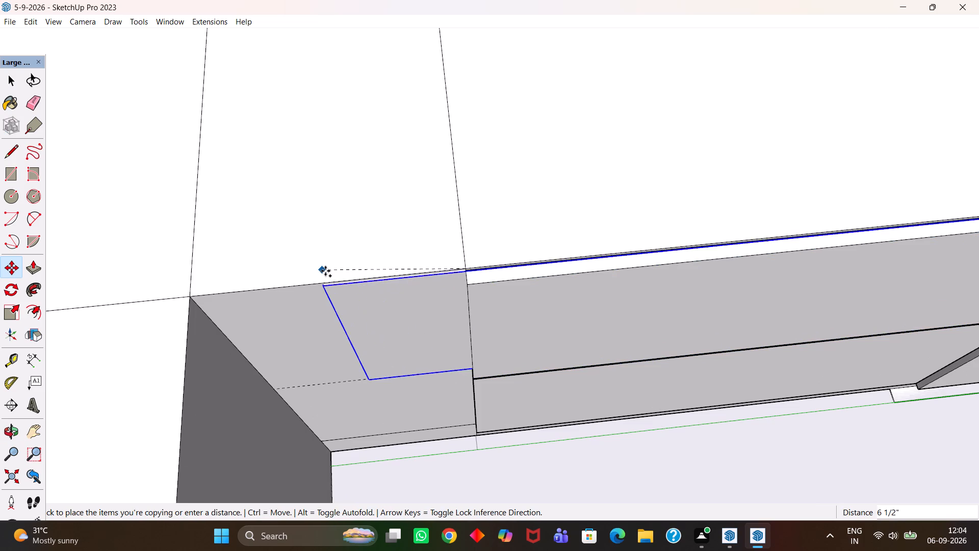
pyautogui.scroll(-6, 327, 281)
pyautogui.press('h')
pyautogui.moveTo(317, 302); pyautogui.dragTo(407, 305)
pyautogui.scroll(4, 368, 319)
pyautogui.middleClick(367, 320)
pyautogui.press('Escape')
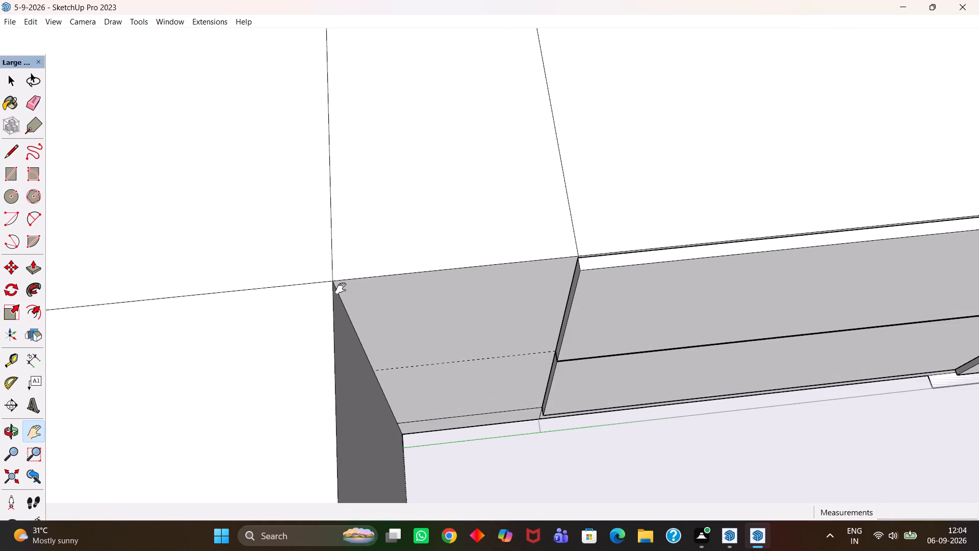
pyautogui.scroll(4, 341, 288)
pyautogui.press('Escape')
pyautogui.click(332, 278)
# Shift the copied panel slightly along the counter's front edge, leaving a small gap at the inner corner.
pyautogui.scroll(3, 339, 277)
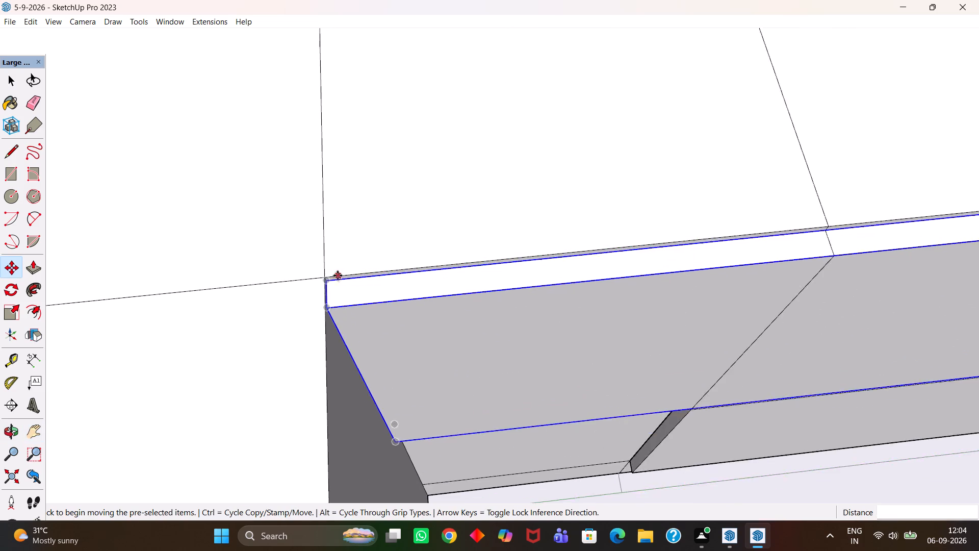
pyautogui.scroll(9, 338, 275)
pyautogui.click(322, 286)
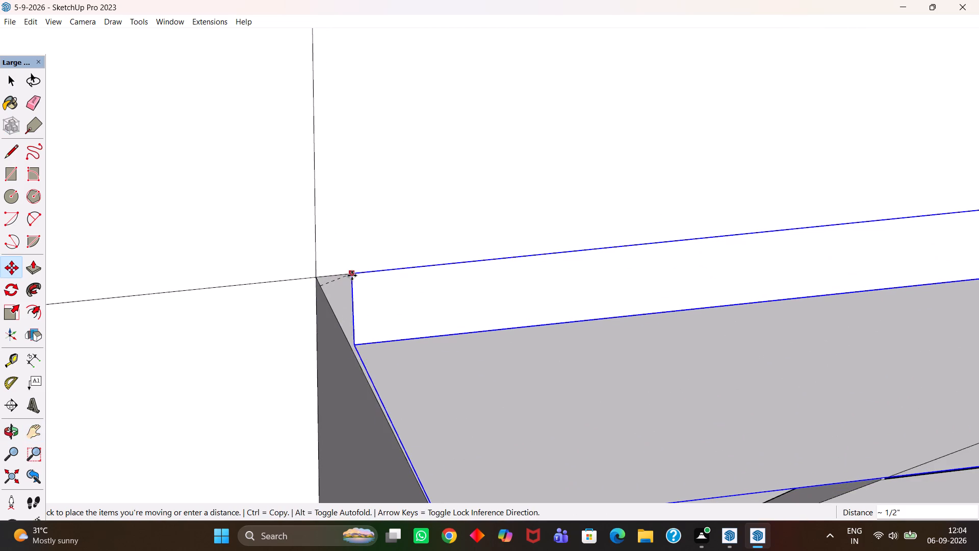
pyautogui.click(388, 271)
# Scale the copied panel along the green axis to about 0.32, ending at the section dividing line beside the wide panel.
pyautogui.press('h')
pyautogui.scroll(-8, 389, 277)
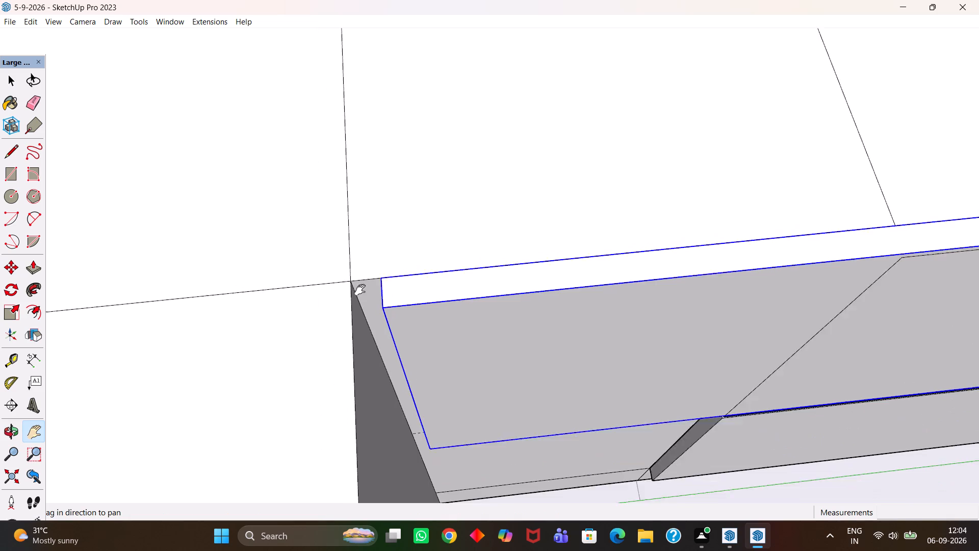
pyautogui.scroll(-20, 360, 290)
pyautogui.scroll(-7, 360, 290)
pyautogui.scroll(4, 480, 318)
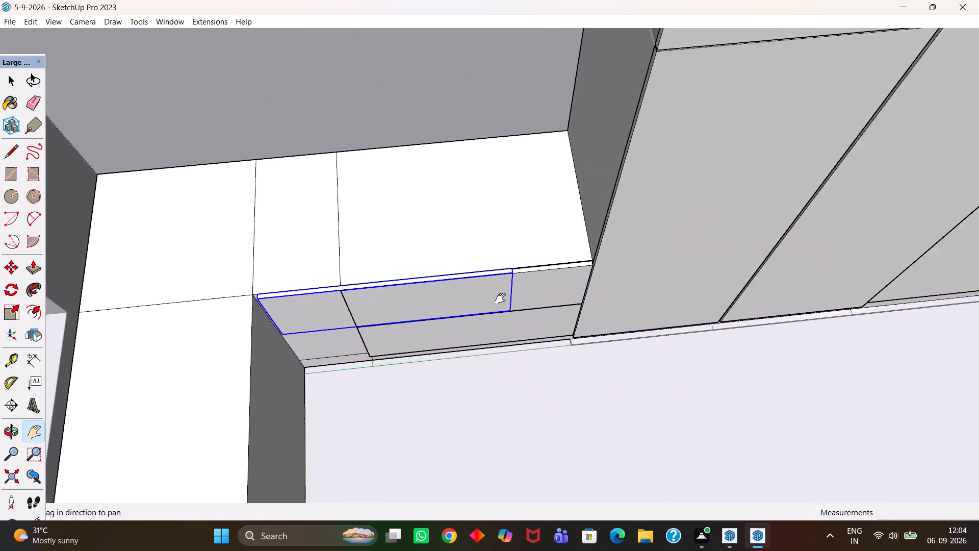
pyautogui.scroll(9, 500, 298)
pyautogui.moveTo(404, 274); pyautogui.dragTo(599, 307)
pyautogui.scroll(-6, 599, 308)
pyautogui.scroll(1, 616, 324)
pyautogui.moveTo(616, 324); pyautogui.dragTo(590, 330, button='middle')
pyautogui.scroll(4, 587, 331)
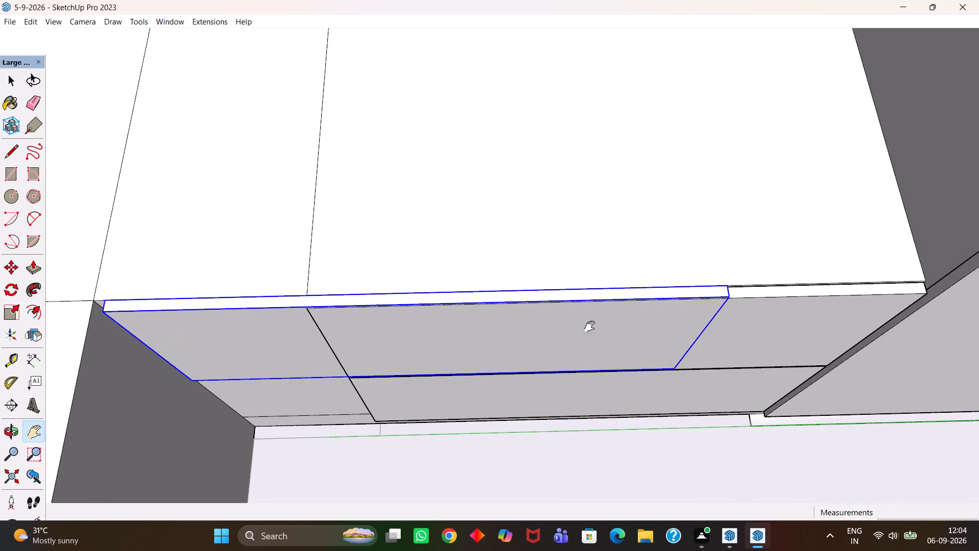
pyautogui.moveTo(575, 326); pyautogui.dragTo(584, 330, button='middle')
pyautogui.scroll(2, 589, 331)
pyautogui.scroll(-5, 577, 328)
pyautogui.press('h')
pyautogui.moveTo(499, 336); pyautogui.dragTo(571, 335)
pyautogui.scroll(3, 572, 338)
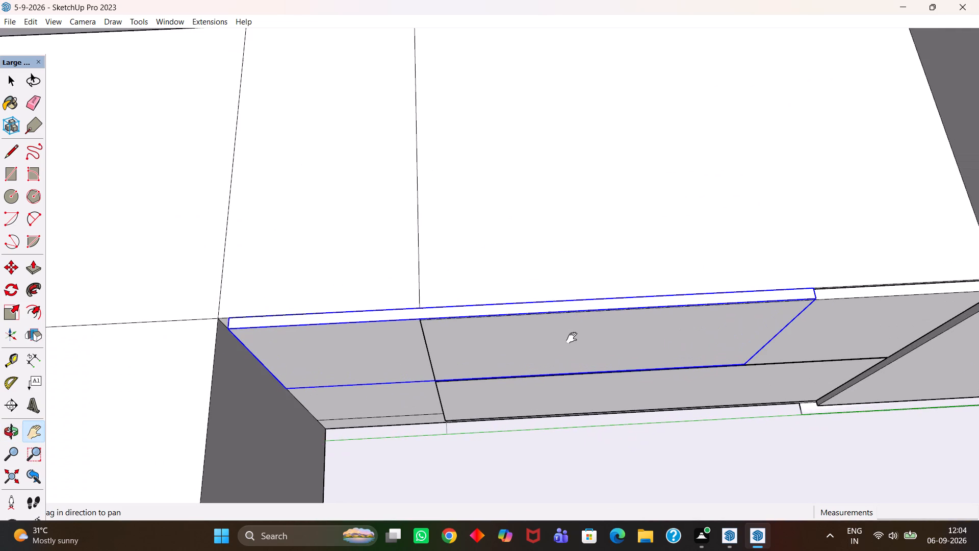
pyautogui.scroll(3, 572, 338)
pyautogui.press('s')
pyautogui.scroll(-5, 572, 338)
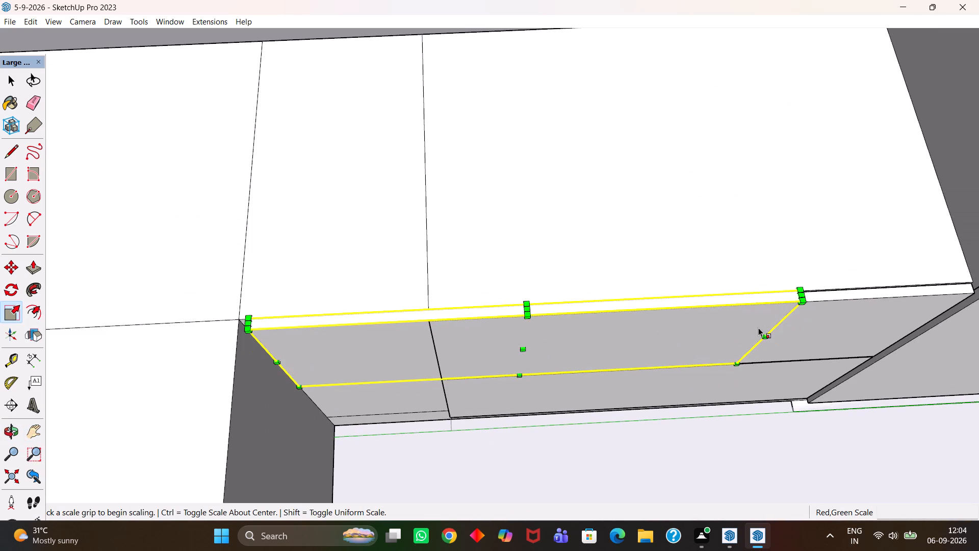
pyautogui.click(764, 330)
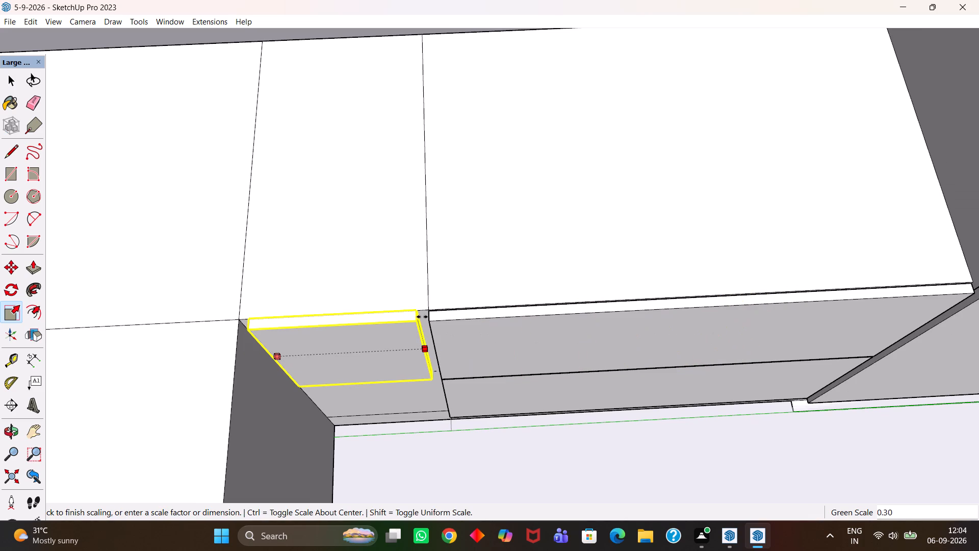
pyautogui.click(430, 292)
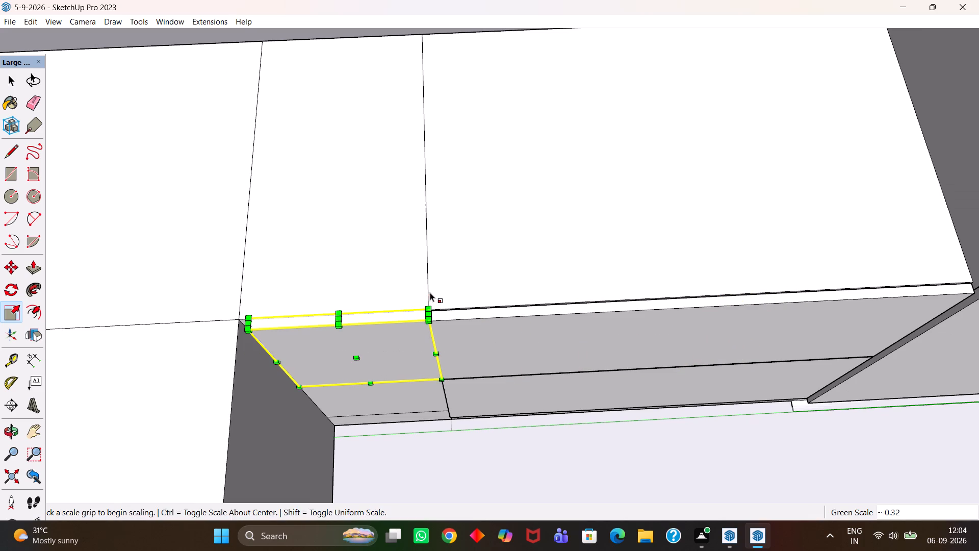
# Push/Pull the narrow panel's bottom face down about 1' 2 1/2", level with the bottom edge of the adjoining wide lower panel.
pyautogui.press('h')
pyautogui.scroll(-4, 416, 291)
pyautogui.scroll(8, 398, 325)
pyautogui.moveTo(309, 318); pyautogui.dragTo(411, 341)
pyautogui.moveTo(481, 373); pyautogui.dragTo(418, 270, button='middle')
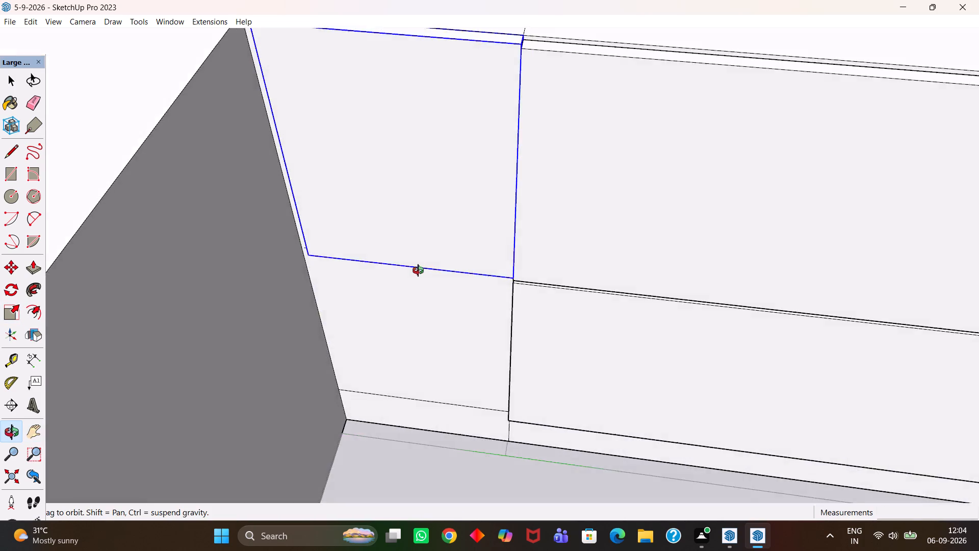
pyautogui.moveTo(418, 270); pyautogui.dragTo(447, 329, button='middle')
pyautogui.scroll(3, 446, 313)
pyautogui.scroll(-4, 447, 329)
pyautogui.press('h')
pyautogui.scroll(5, 437, 379)
pyautogui.middleClick(437, 380)
pyautogui.moveTo(425, 378); pyautogui.dragTo(449, 364, button='middle')
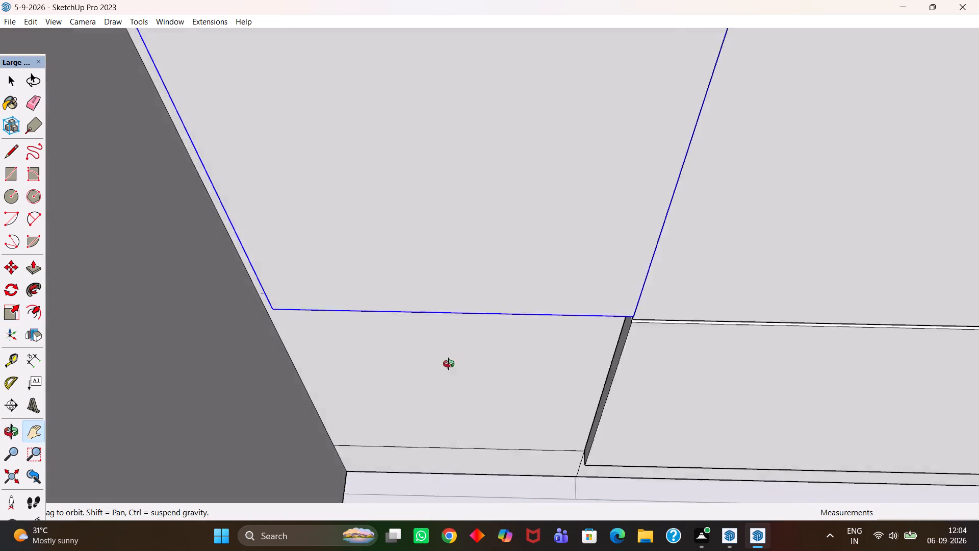
pyautogui.moveTo(449, 364); pyautogui.dragTo(444, 304, button='middle')
pyautogui.scroll(1, 440, 290)
pyautogui.moveTo(437, 279); pyautogui.dragTo(471, 400)
pyautogui.moveTo(493, 416); pyautogui.dragTo(445, 306, button='middle')
pyautogui.scroll(-2, 443, 306)
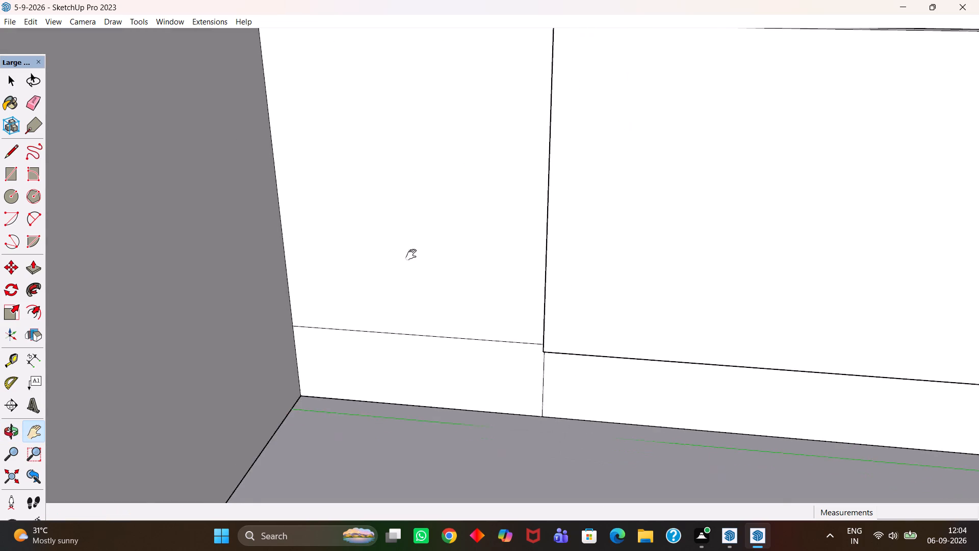
pyautogui.moveTo(402, 231); pyautogui.dragTo(416, 361)
pyautogui.moveTo(422, 369); pyautogui.dragTo(389, 328, button='middle')
pyautogui.moveTo(396, 265); pyautogui.dragTo(417, 375)
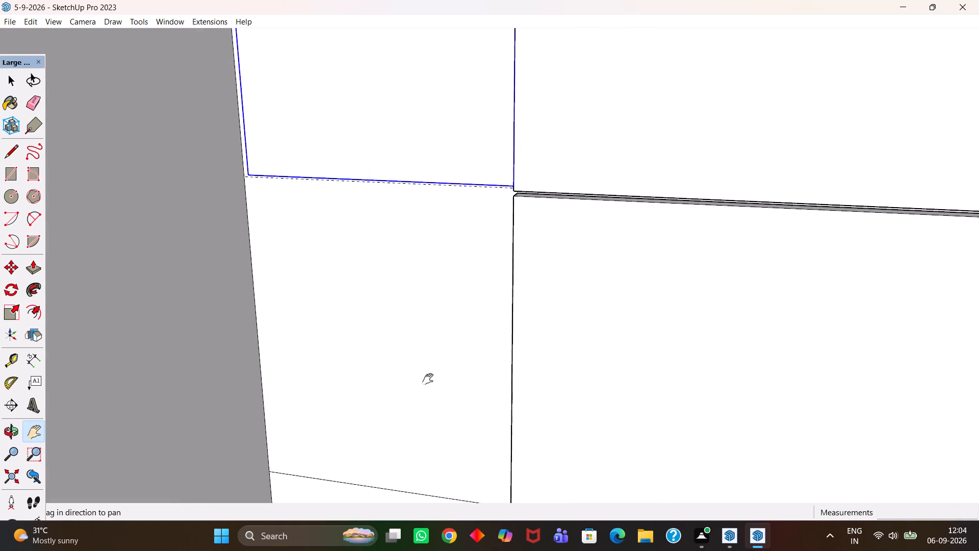
pyautogui.scroll(4, 428, 379)
pyautogui.scroll(-4, 428, 379)
pyautogui.moveTo(445, 404); pyautogui.dragTo(427, 331, button='middle')
pyautogui.scroll(1, 429, 315)
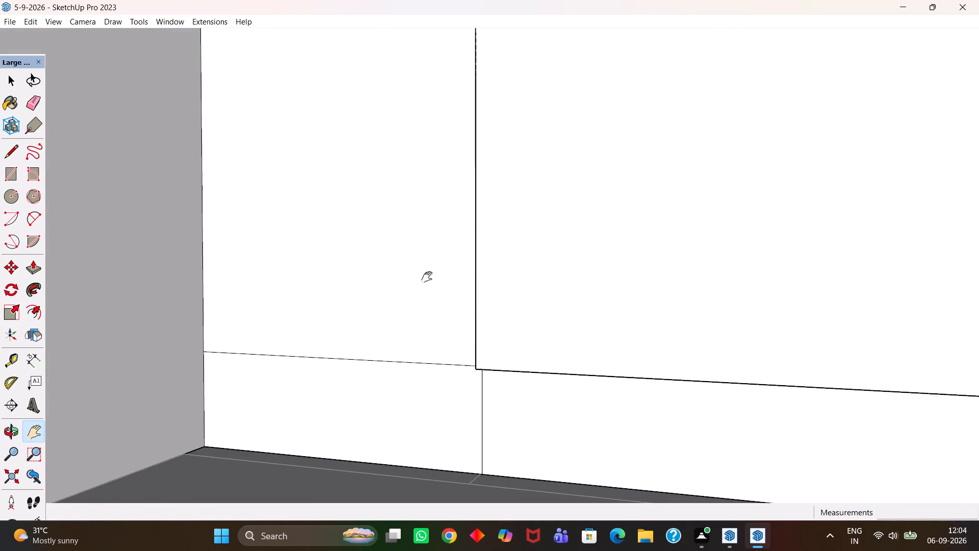
pyautogui.moveTo(427, 277); pyautogui.dragTo(437, 371)
pyautogui.scroll(2, 440, 372)
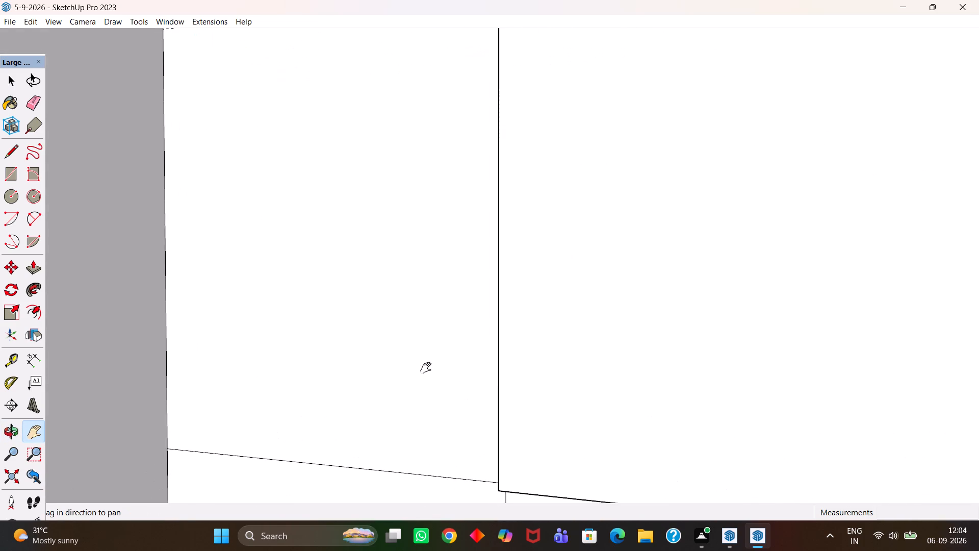
pyautogui.scroll(-3, 426, 368)
pyautogui.press('h')
pyautogui.moveTo(430, 393); pyautogui.dragTo(414, 352, button='middle')
pyautogui.moveTo(415, 283); pyautogui.dragTo(489, 434)
pyautogui.moveTo(475, 418); pyautogui.dragTo(519, 332, button='middle')
pyautogui.press('space')
pyautogui.scroll(2, 426, 220)
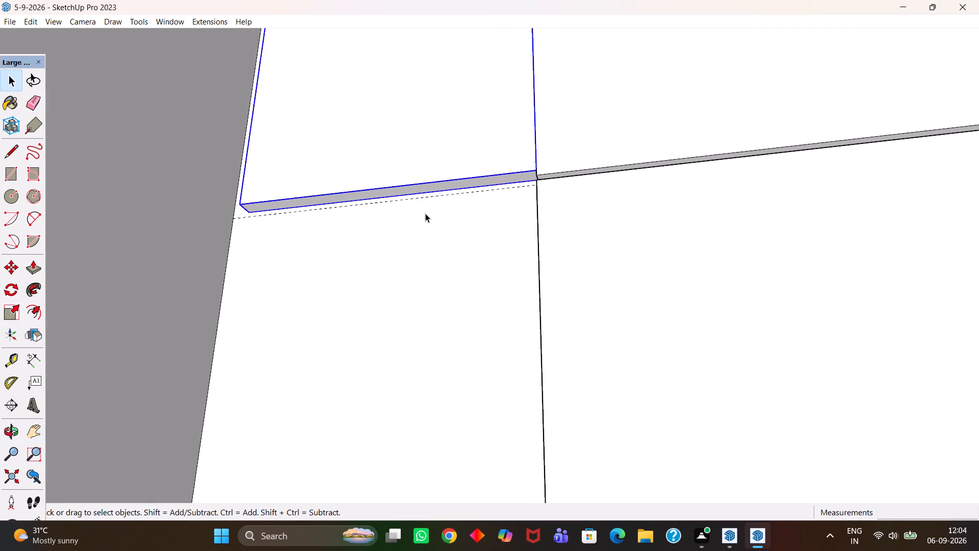
pyautogui.click(425, 189)
pyautogui.click(425, 189)
pyautogui.click(425, 188)
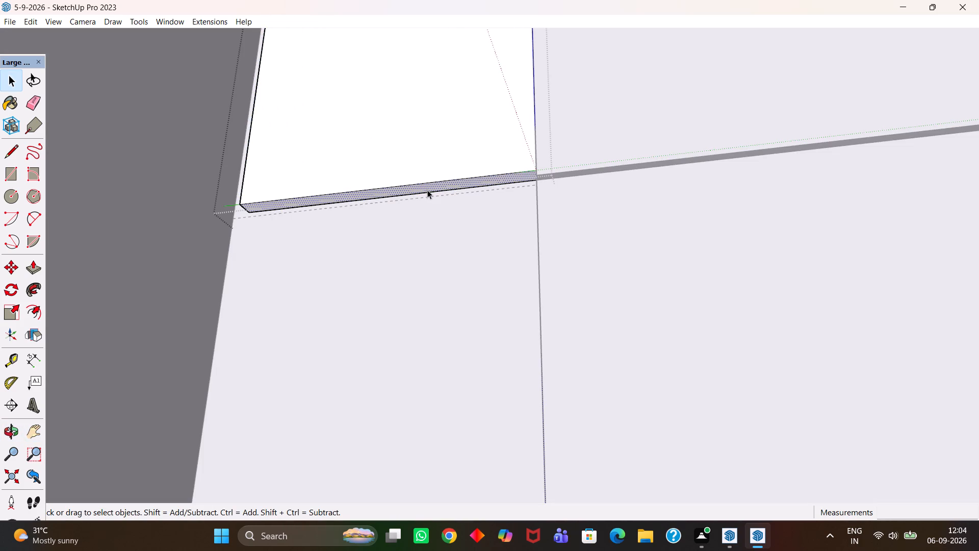
pyautogui.press('p')
pyautogui.click(427, 190)
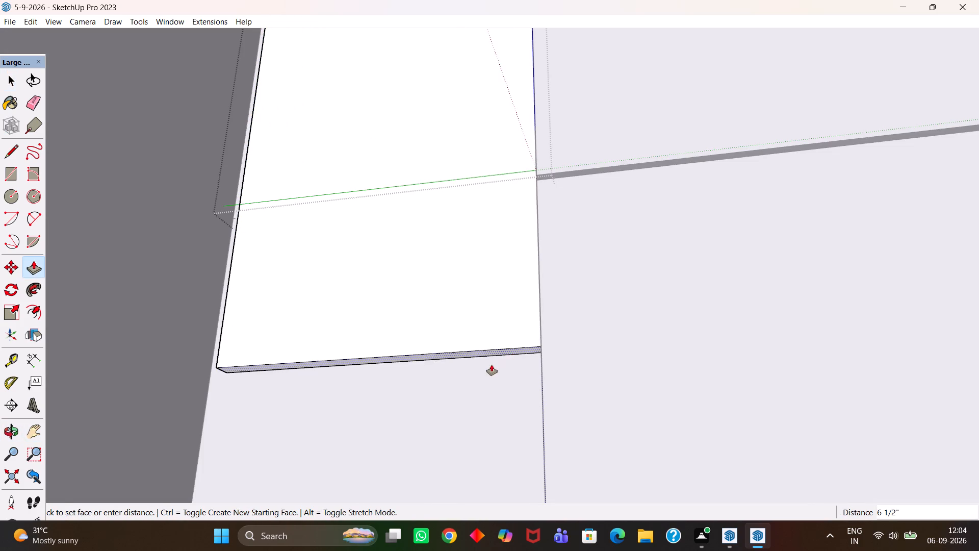
pyautogui.press('h')
pyautogui.scroll(-6, 489, 367)
pyautogui.moveTo(486, 405); pyautogui.dragTo(484, 314)
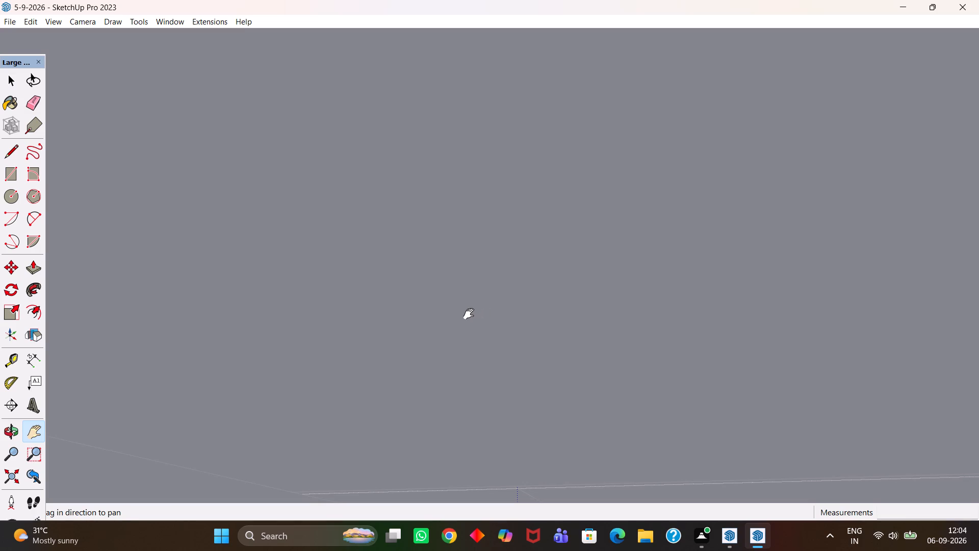
pyautogui.scroll(10, 469, 311)
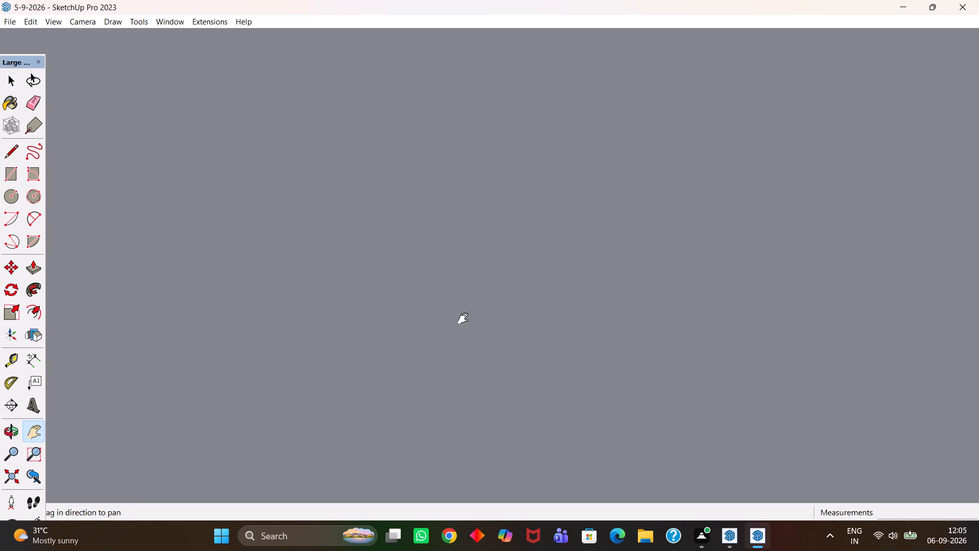
pyautogui.press('h')
pyautogui.scroll(-20, 463, 318)
pyautogui.scroll(1, 460, 320)
pyautogui.scroll(-4, 460, 321)
pyautogui.scroll(1, 459, 321)
pyautogui.moveTo(459, 321); pyautogui.dragTo(455, 432, button='middle')
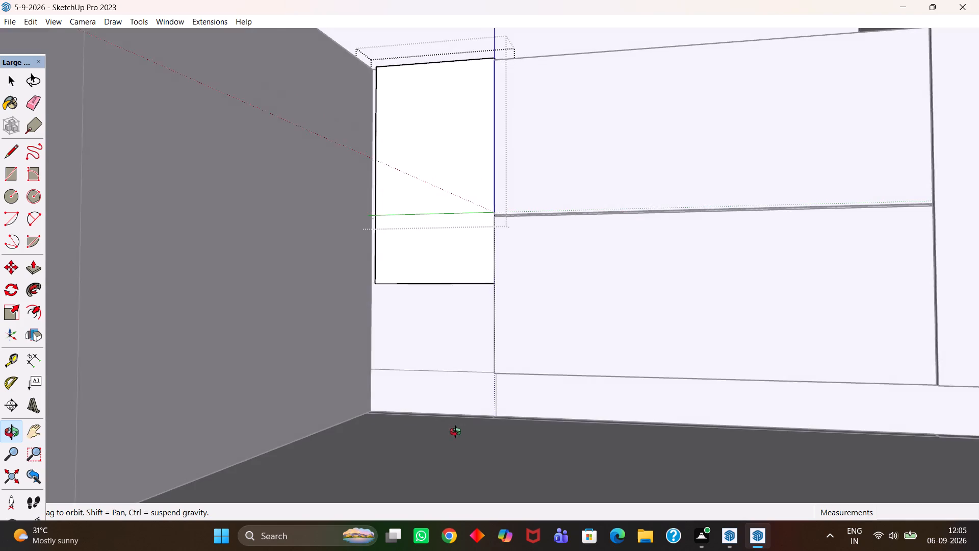
pyautogui.moveTo(455, 432); pyautogui.dragTo(455, 432, button='middle')
pyautogui.moveTo(474, 336); pyautogui.dragTo(460, 381)
pyautogui.scroll(4, 434, 394)
pyautogui.moveTo(469, 411); pyautogui.dragTo(403, 391)
pyautogui.scroll(3, 396, 399)
pyautogui.moveTo(395, 409); pyautogui.dragTo(389, 402, button='middle')
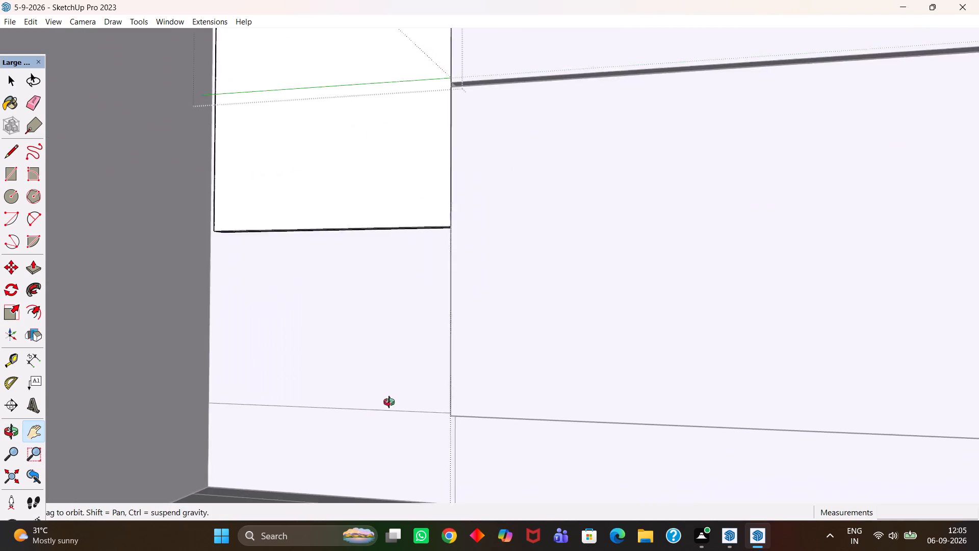
pyautogui.moveTo(389, 402); pyautogui.dragTo(383, 359, button='middle')
pyautogui.scroll(2, 393, 373)
pyautogui.moveTo(392, 355); pyautogui.dragTo(392, 436, button='middle')
pyautogui.moveTo(400, 280); pyautogui.dragTo(447, 444)
pyautogui.moveTo(450, 305); pyautogui.dragTo(450, 402)
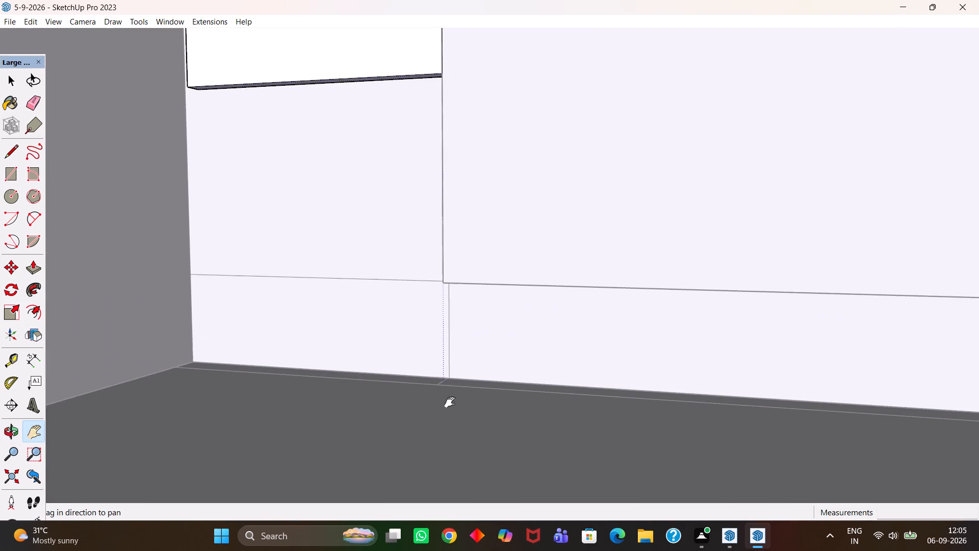
pyautogui.moveTo(450, 402); pyautogui.dragTo(452, 419)
pyautogui.moveTo(409, 300); pyautogui.dragTo(440, 381)
pyautogui.moveTo(437, 382); pyautogui.dragTo(420, 339, button='middle')
pyautogui.scroll(3, 424, 366)
pyautogui.middleClick(420, 339)
pyautogui.moveTo(410, 324); pyautogui.dragTo(444, 375)
pyautogui.moveTo(449, 396); pyautogui.dragTo(448, 384, button='middle')
pyautogui.scroll(1, 448, 384)
pyautogui.press('Escape')
pyautogui.click(526, 356)
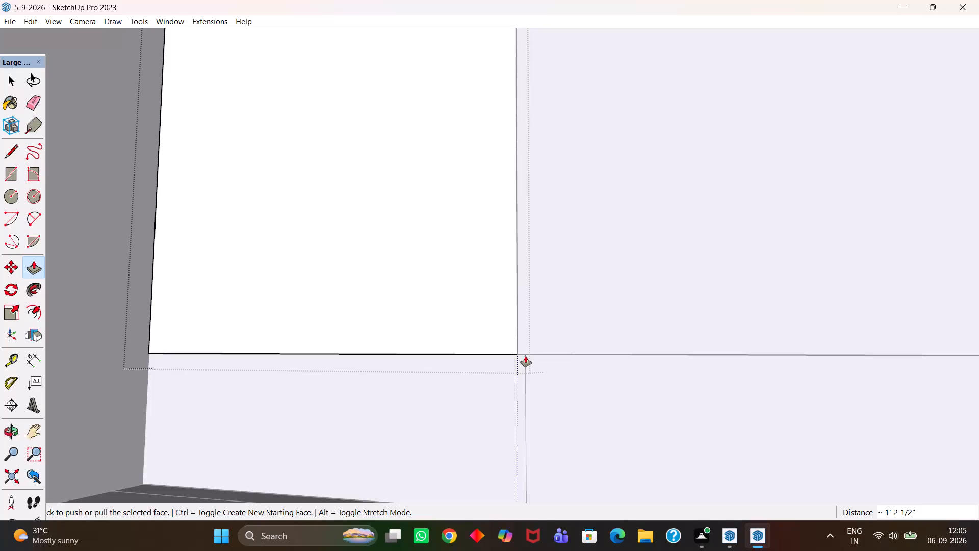
# Exit the narrow panel's group and move the whole panel 4 mm away from the adjoining wide panels, towards the inner corner.
pyautogui.press('h')
pyautogui.scroll(-7, 529, 356)
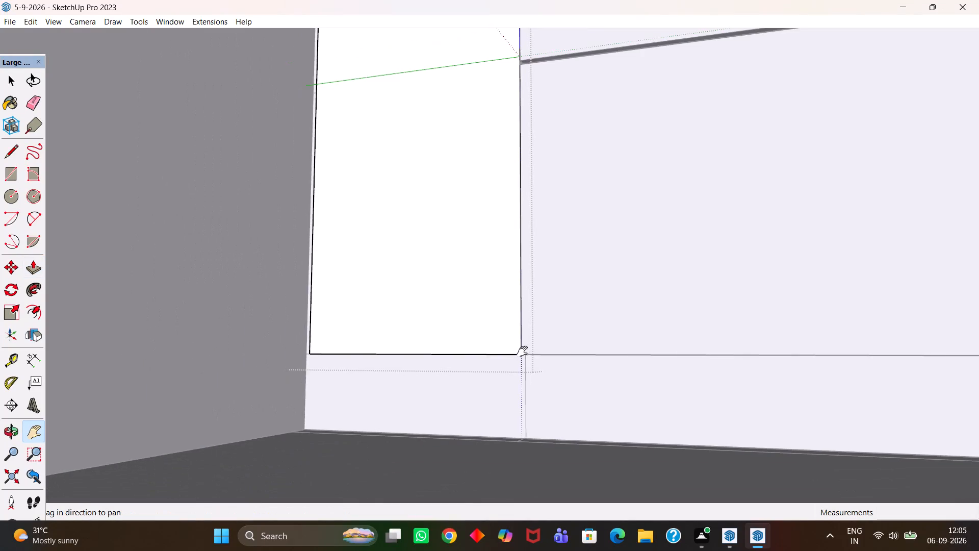
pyautogui.moveTo(525, 308); pyautogui.dragTo(484, 446)
pyautogui.scroll(-3, 481, 338)
pyautogui.moveTo(474, 319); pyautogui.dragTo(477, 406, button='middle')
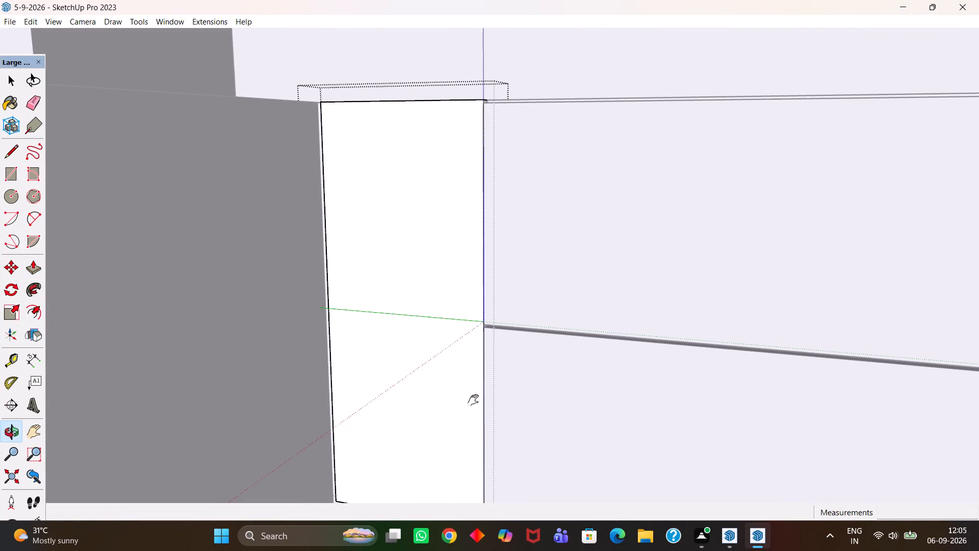
pyautogui.press('h')
pyautogui.scroll(-3, 484, 394)
pyautogui.scroll(-1, 480, 351)
pyautogui.moveTo(478, 340); pyautogui.dragTo(490, 502, button='middle')
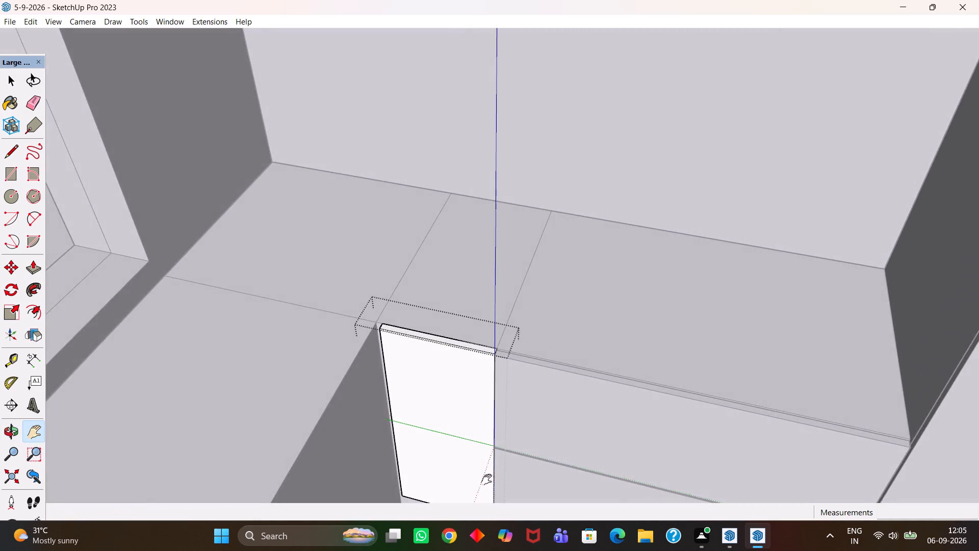
pyautogui.scroll(4, 441, 360)
pyautogui.moveTo(444, 351); pyautogui.dragTo(487, 418, button='middle')
pyautogui.scroll(4, 487, 418)
pyautogui.press('h')
pyautogui.moveTo(521, 444); pyautogui.dragTo(456, 337)
pyautogui.scroll(-4, 456, 337)
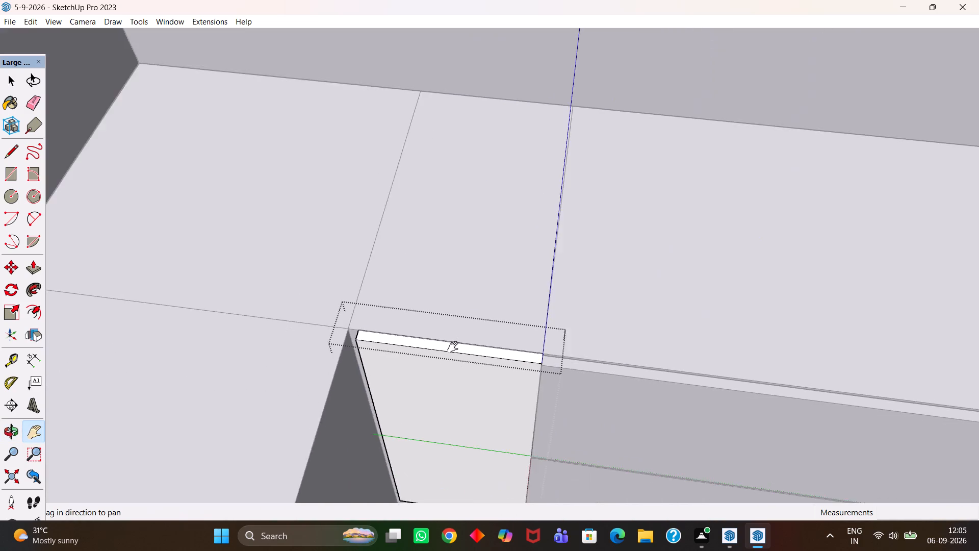
pyautogui.moveTo(450, 365); pyautogui.dragTo(467, 399, button='middle')
pyautogui.scroll(1, 452, 373)
pyautogui.press('h')
pyautogui.moveTo(484, 425); pyautogui.dragTo(455, 317)
pyautogui.scroll(-2, 453, 316)
pyautogui.moveTo(445, 355); pyautogui.dragTo(451, 360, button='middle')
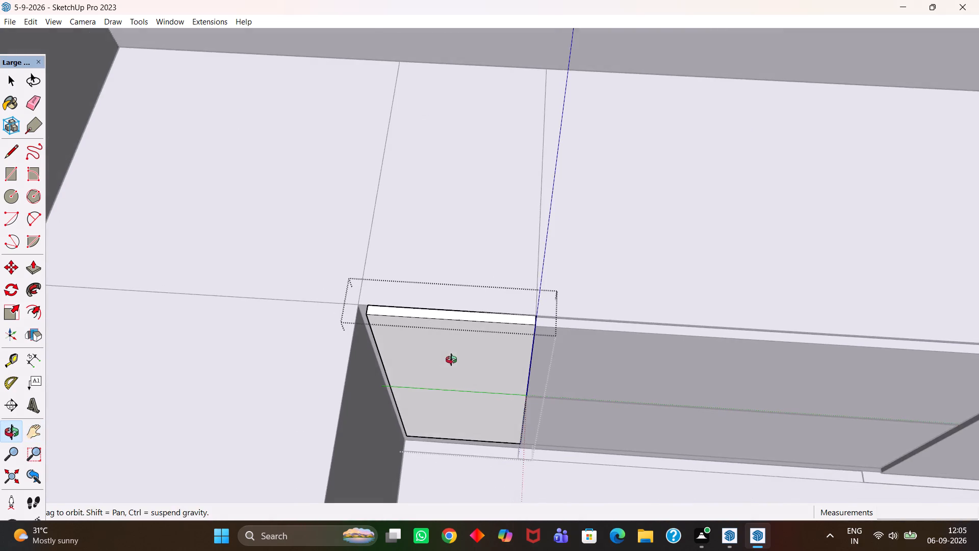
pyautogui.moveTo(451, 360); pyautogui.dragTo(452, 360, button='middle')
pyautogui.scroll(1, 452, 360)
pyautogui.press('space')
pyautogui.click(475, 496)
pyautogui.click(489, 380)
pyautogui.scroll(2, 498, 323)
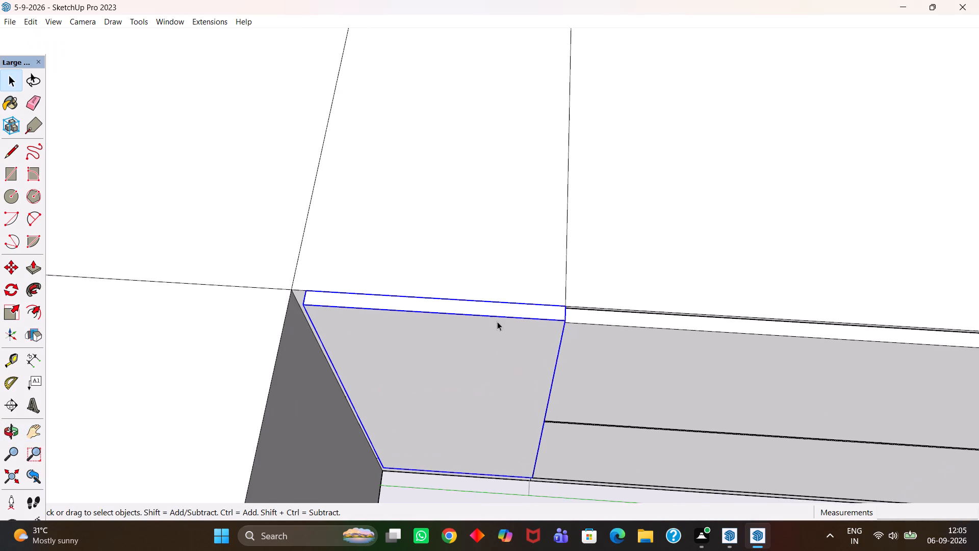
pyautogui.scroll(7, 497, 321)
pyautogui.moveTo(540, 312); pyautogui.dragTo(547, 325, button='middle')
pyautogui.scroll(3, 543, 316)
pyautogui.press('m')
pyautogui.scroll(2, 595, 299)
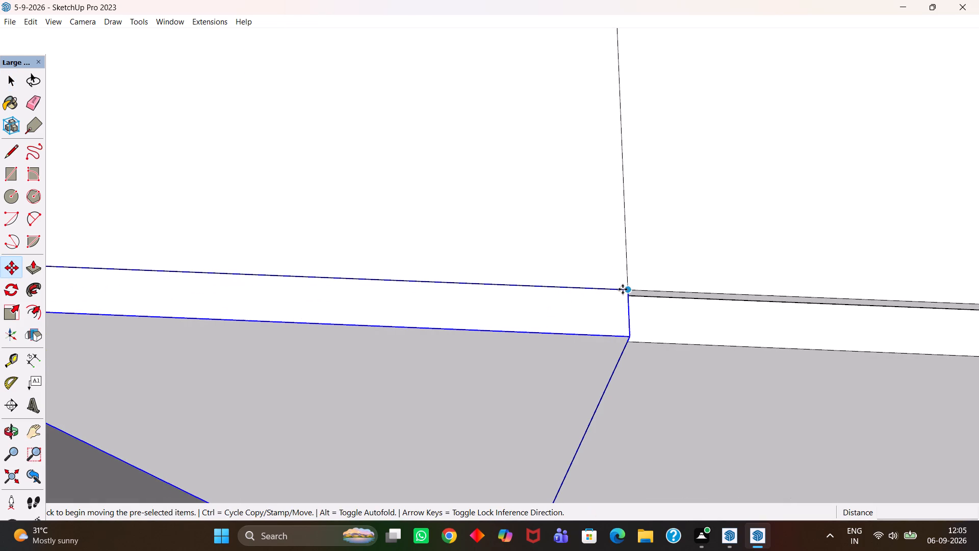
pyautogui.click(629, 291)
pyautogui.write('4mm')
pyautogui.press('Return')
# Examine the gap between the narrow and wide panels and the narrow panel's bottom edge above the skirting.
pyautogui.press('h')
pyautogui.scroll(-2, 528, 285)
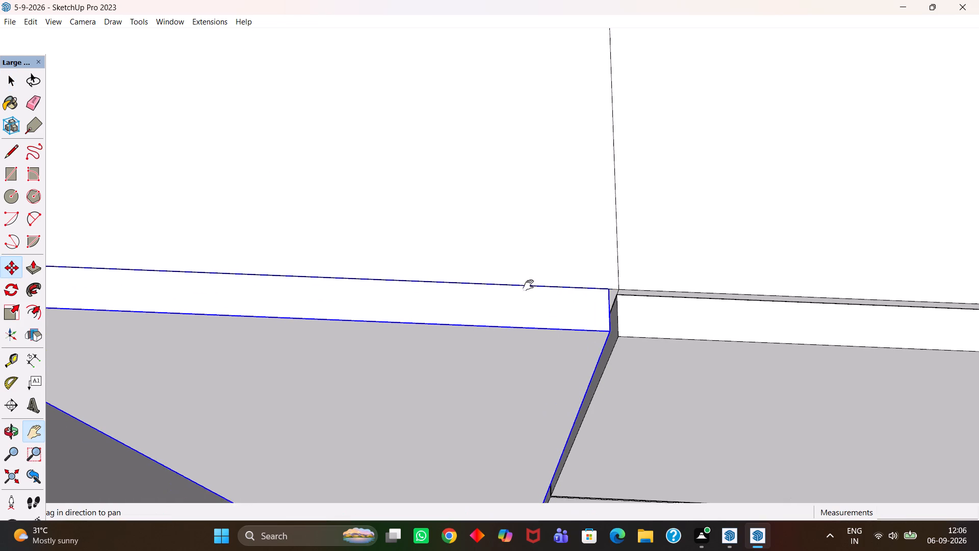
pyautogui.scroll(-13, 528, 285)
pyautogui.moveTo(632, 352); pyautogui.dragTo(435, 311, button='middle')
pyautogui.scroll(1, 447, 308)
pyautogui.press('h')
pyautogui.scroll(-4, 447, 308)
pyautogui.moveTo(425, 322); pyautogui.dragTo(431, 323)
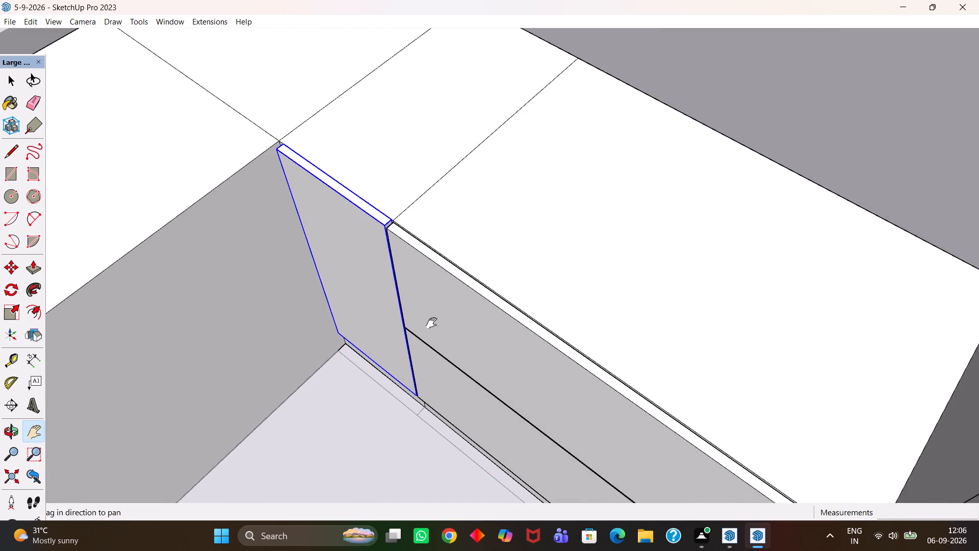
pyautogui.moveTo(431, 323); pyautogui.dragTo(538, 344)
pyautogui.scroll(9, 500, 370)
pyautogui.moveTo(484, 416); pyautogui.dragTo(579, 324, button='middle')
pyautogui.scroll(4, 579, 324)
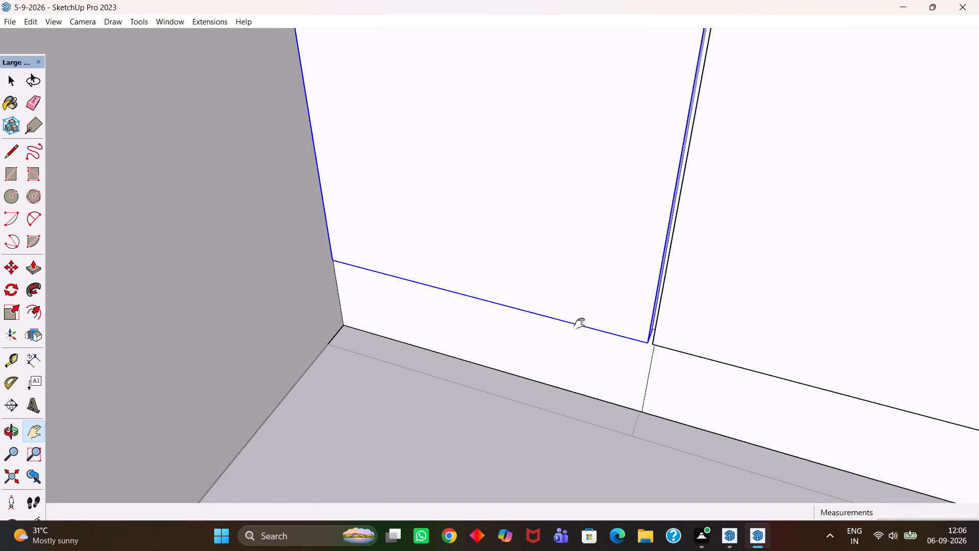
pyautogui.scroll(-5, 571, 323)
pyautogui.press('h')
pyautogui.scroll(-5, 550, 335)
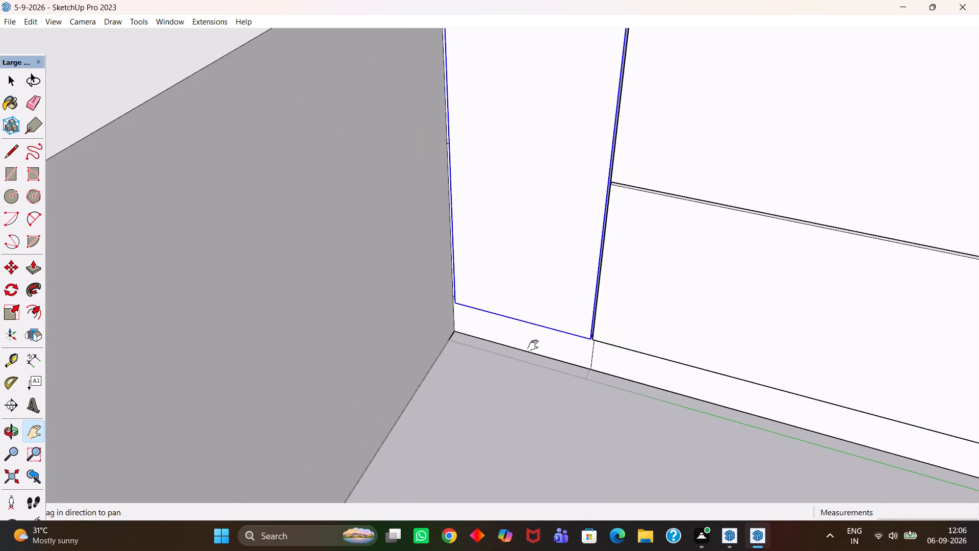
pyautogui.scroll(-5, 541, 349)
pyautogui.moveTo(564, 365); pyautogui.dragTo(411, 391, button='middle')
pyautogui.scroll(-3, 397, 384)
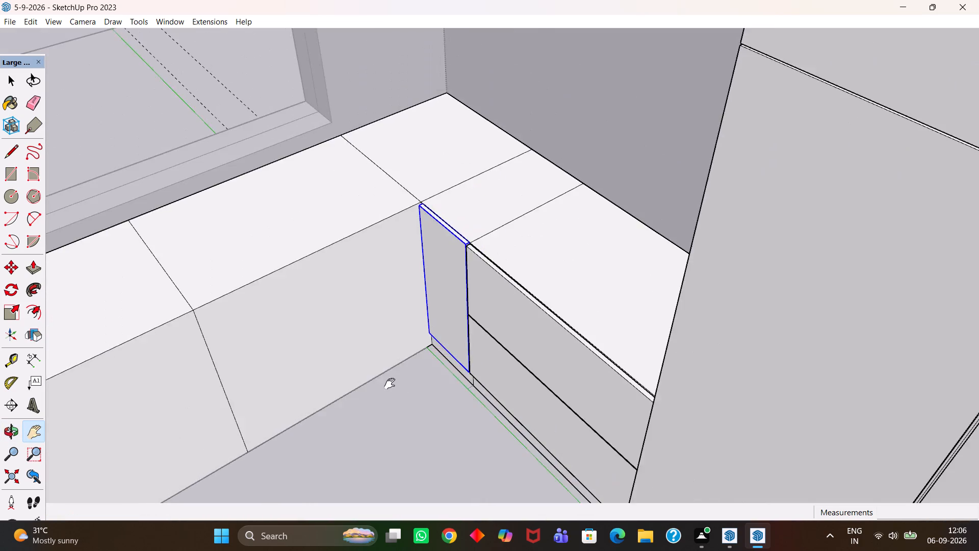
# Examine the base sections under the window and the inner corner where the narrow front panel meets them.
pyautogui.moveTo(390, 375); pyautogui.dragTo(492, 390)
pyautogui.moveTo(606, 457); pyautogui.dragTo(486, 454, button='middle')
pyautogui.moveTo(424, 381); pyautogui.dragTo(612, 432)
pyautogui.moveTo(661, 473); pyautogui.dragTo(590, 463, button='middle')
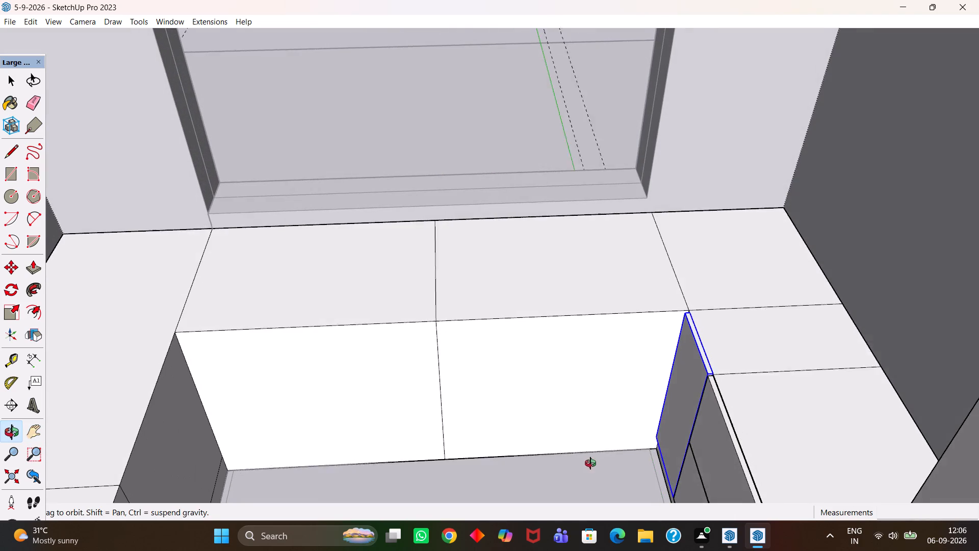
pyautogui.moveTo(590, 463); pyautogui.dragTo(589, 463, button='middle')
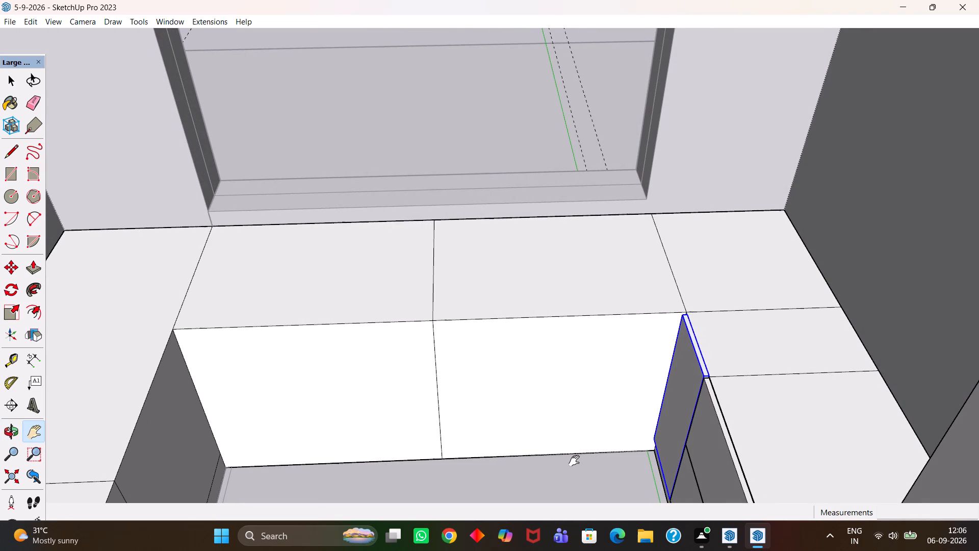
pyautogui.press('h')
pyautogui.scroll(3, 574, 461)
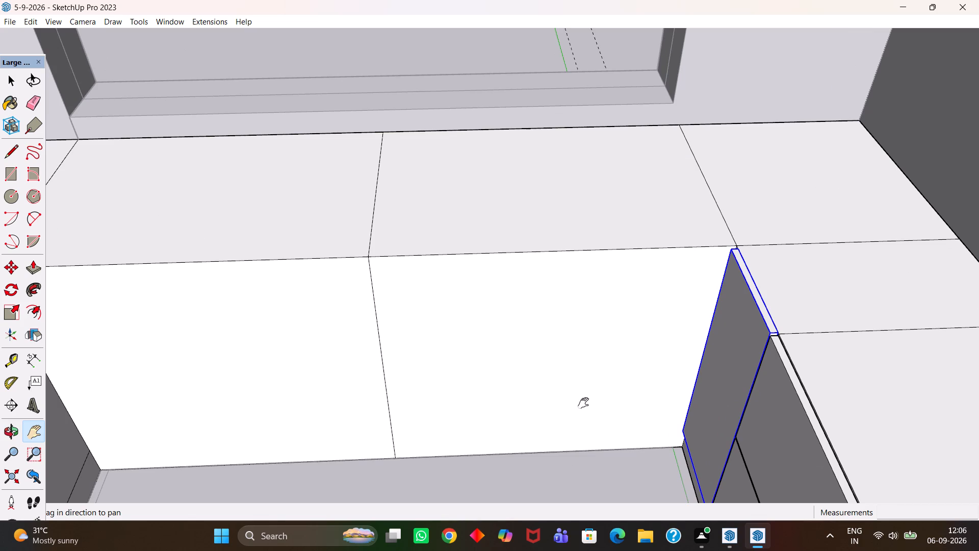
pyautogui.press('h')
pyautogui.scroll(-4, 617, 380)
pyautogui.scroll(3, 627, 355)
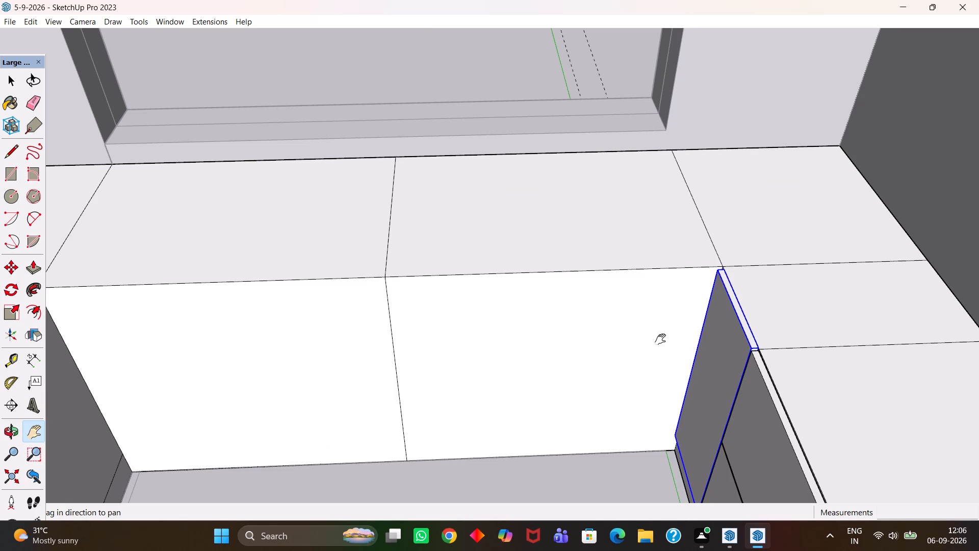
pyautogui.scroll(-3, 689, 364)
pyautogui.press('h')
pyautogui.scroll(9, 708, 332)
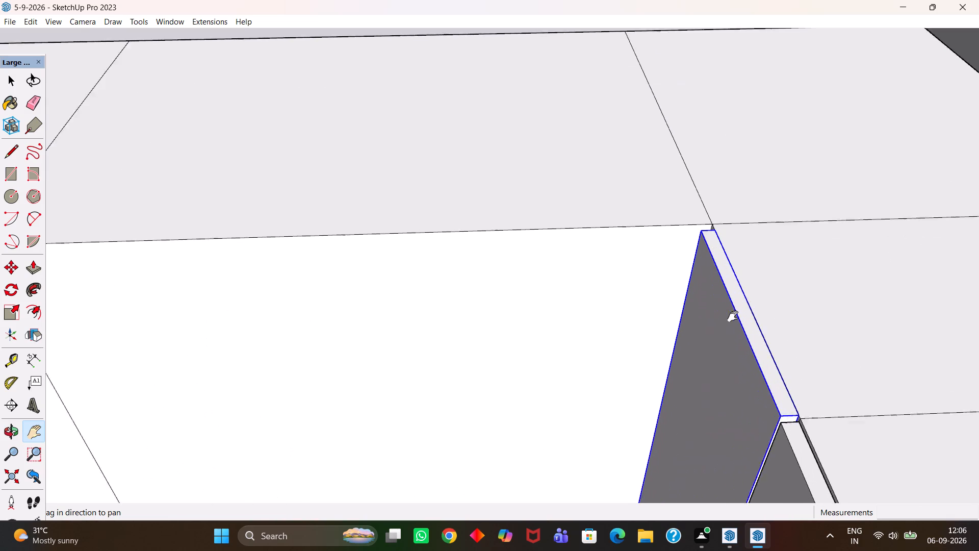
pyautogui.scroll(15, 733, 316)
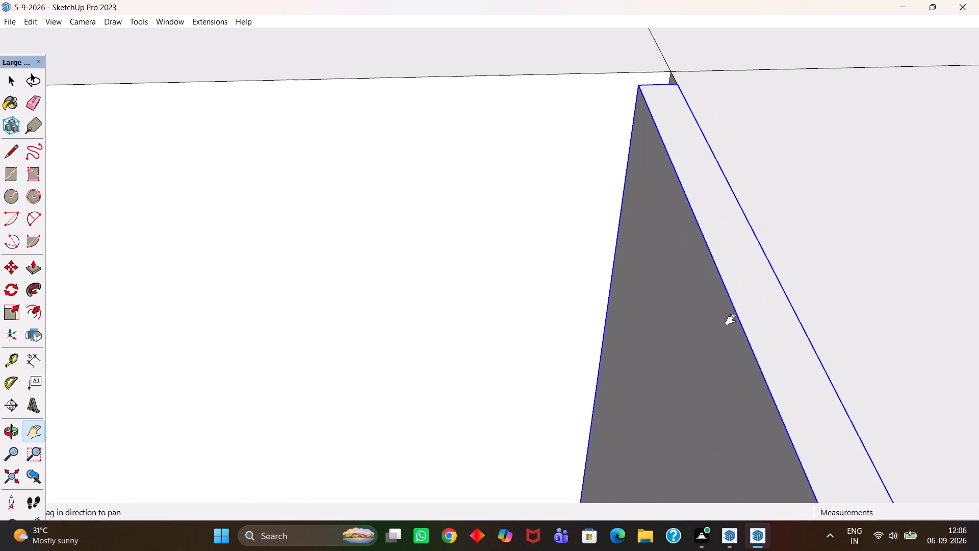
# Rotate a copy of the narrow front panel 90° about its top corner at the inner corner of the base units.
pyautogui.moveTo(733, 322); pyautogui.dragTo(784, 378, button='middle')
pyautogui.scroll(-11, 784, 377)
pyautogui.moveTo(759, 342); pyautogui.dragTo(745, 389)
pyautogui.scroll(-5, 676, 365)
pyautogui.scroll(1, 643, 350)
pyautogui.moveTo(646, 351); pyautogui.dragTo(725, 389, button='middle')
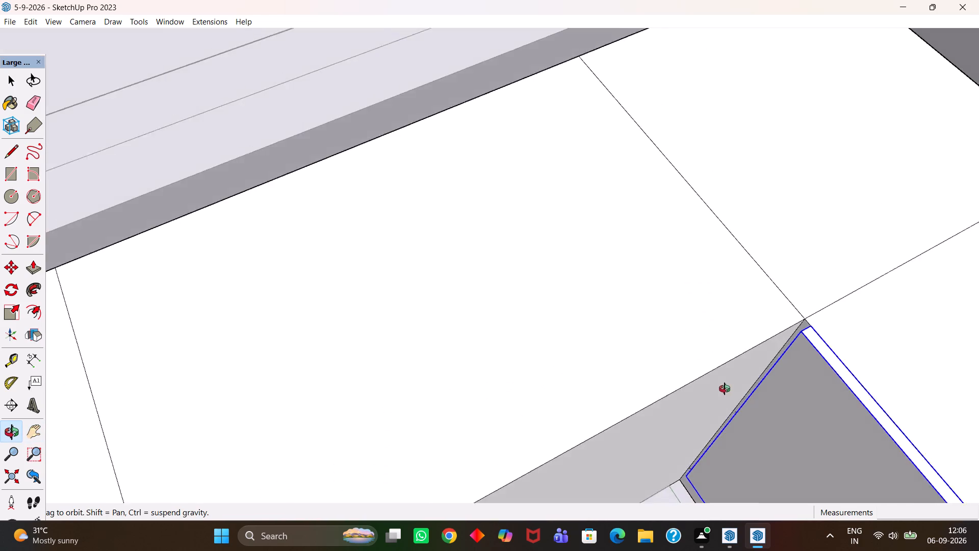
pyautogui.moveTo(725, 389); pyautogui.dragTo(677, 371, button='middle')
pyautogui.scroll(3, 677, 371)
pyautogui.scroll(-1, 677, 371)
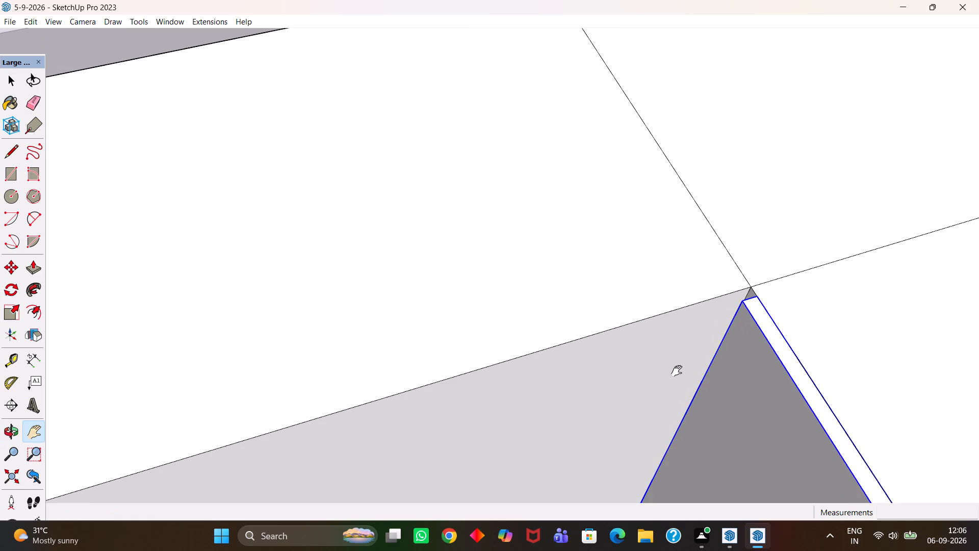
pyautogui.click(11, 290)
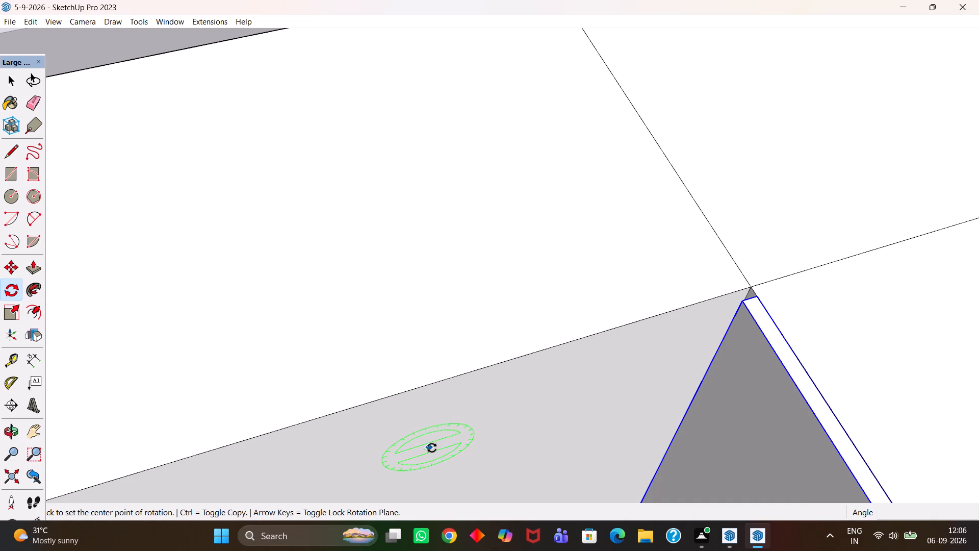
pyautogui.scroll(-4, 433, 448)
pyautogui.scroll(2, 686, 347)
pyautogui.click(648, 350)
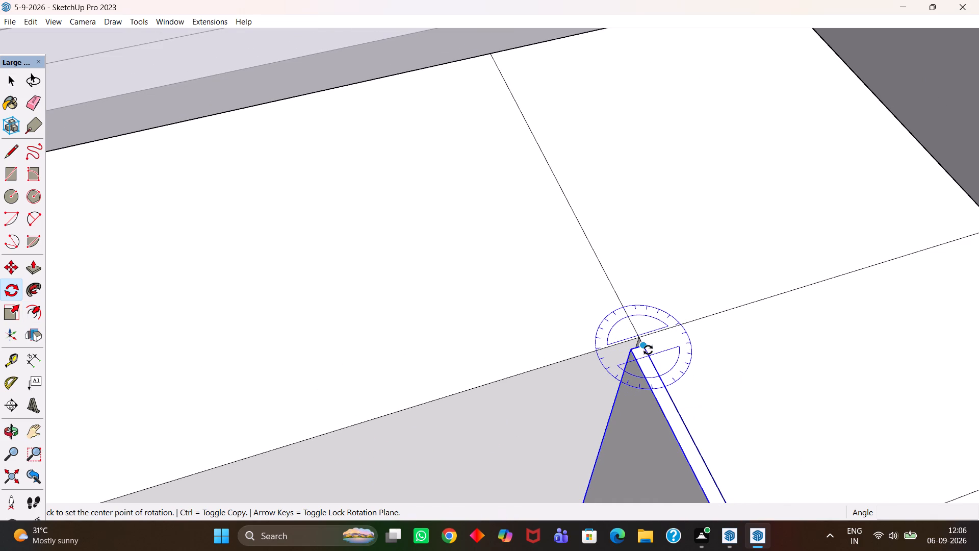
pyautogui.click(697, 339)
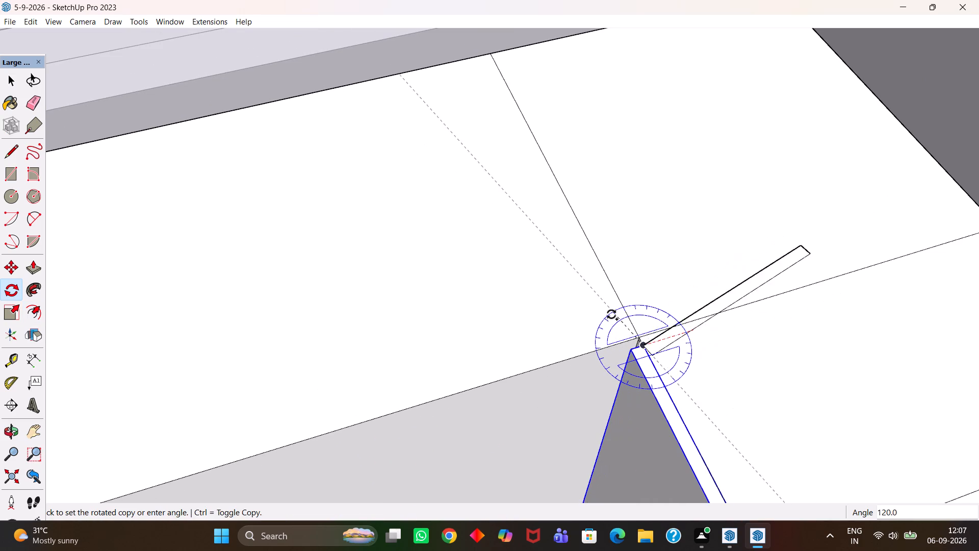
pyautogui.click(632, 318)
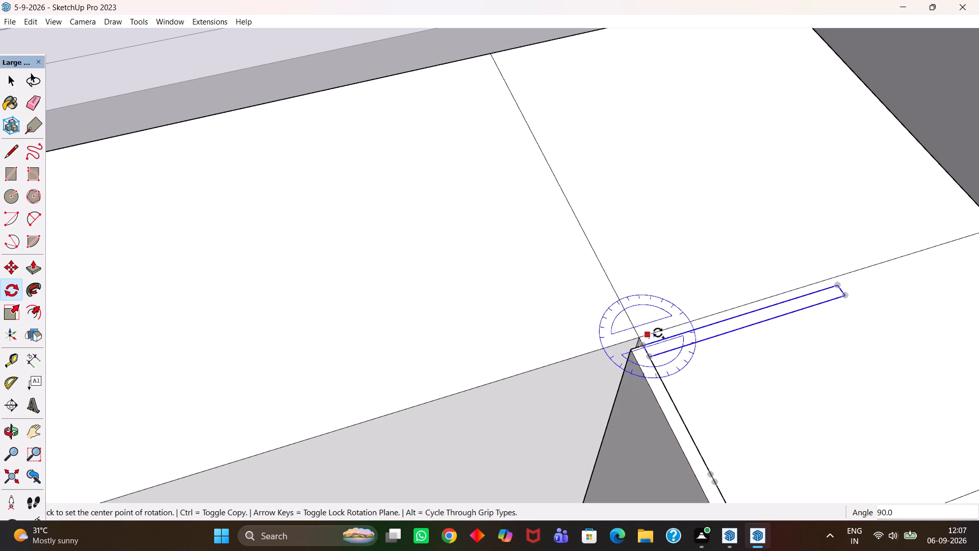
# Move the rotated panel copy about 1' 1/2" onto the window-side base front, with its end at the inner corner.
pyautogui.press('m')
pyautogui.click(837, 287)
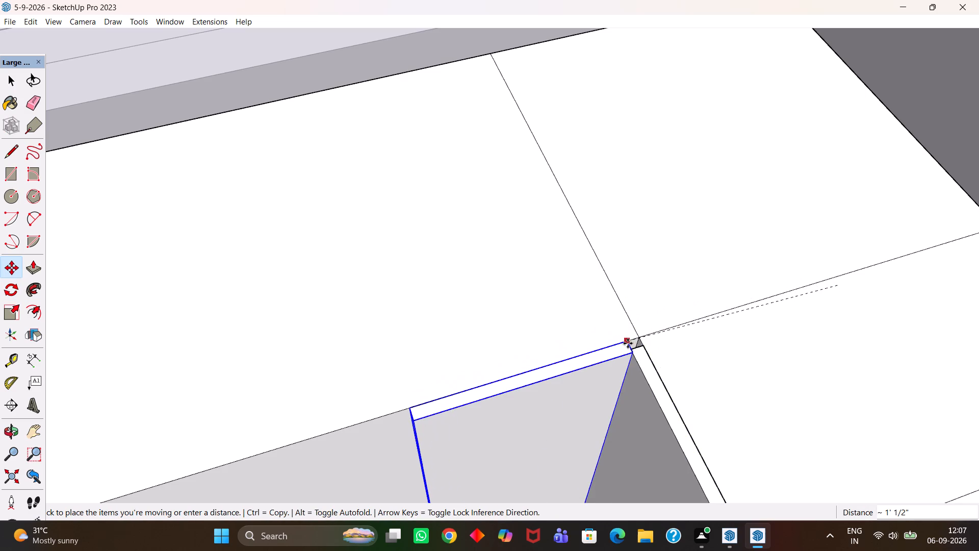
pyautogui.scroll(7, 627, 342)
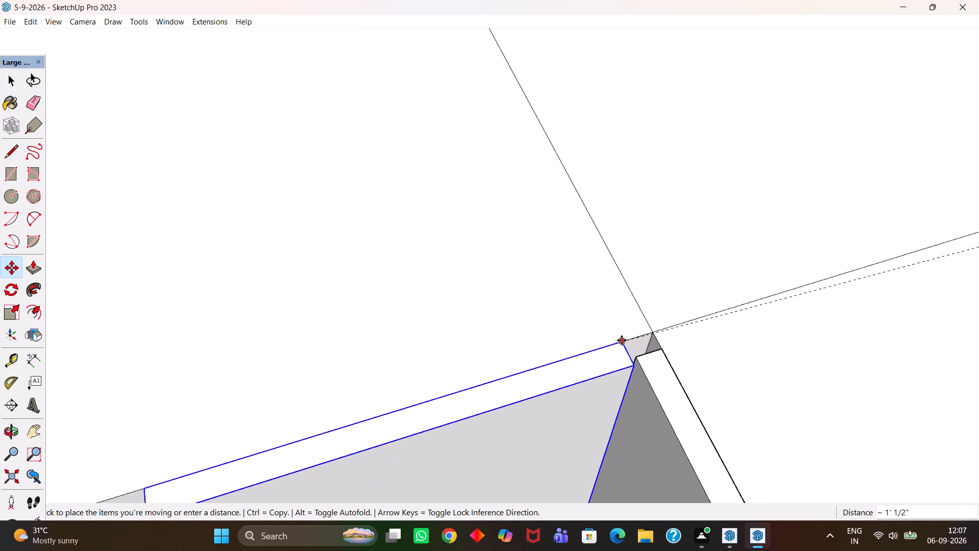
pyautogui.click(622, 340)
# Place a guide on the window-side base top, 2' from the dividing line beside the corner section.
pyautogui.scroll(-12, 574, 352)
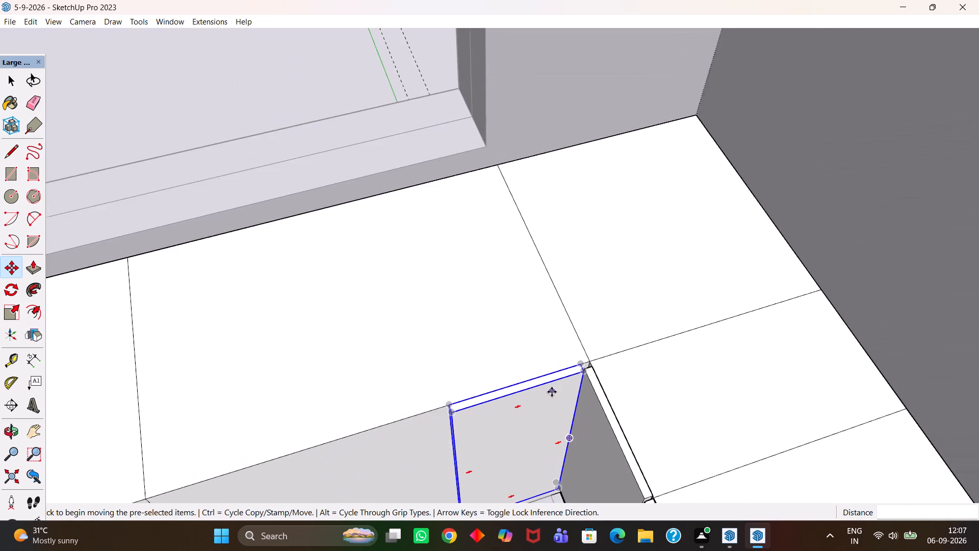
pyautogui.scroll(-11, 552, 392)
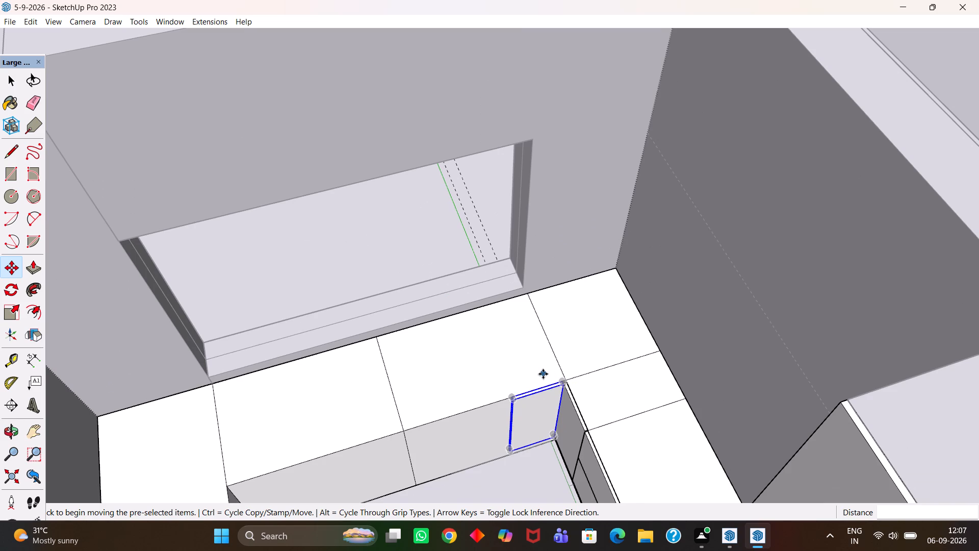
pyautogui.press('h')
pyautogui.scroll(8, 543, 374)
pyautogui.scroll(1, 566, 412)
pyautogui.moveTo(557, 413); pyautogui.dragTo(523, 404, button='middle')
pyautogui.scroll(-3, 523, 404)
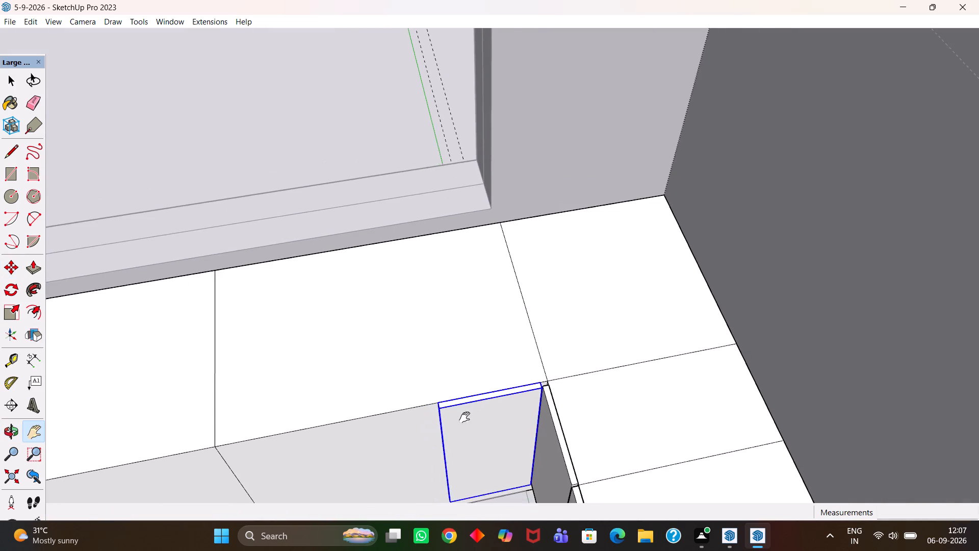
pyautogui.moveTo(463, 417); pyautogui.dragTo(541, 334)
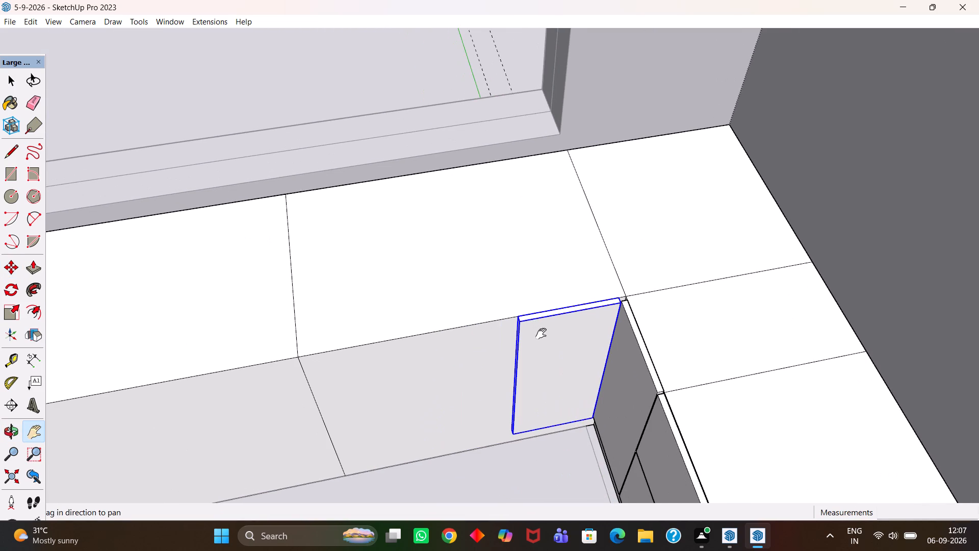
pyautogui.press('h')
pyautogui.scroll(-5, 541, 334)
pyautogui.scroll(9, 541, 334)
pyautogui.moveTo(539, 397); pyautogui.dragTo(475, 343, button='middle')
pyautogui.scroll(1, 475, 343)
pyautogui.moveTo(475, 343); pyautogui.dragTo(525, 323, button='middle')
pyautogui.scroll(1, 527, 334)
pyautogui.scroll(-8, 527, 342)
pyautogui.moveTo(501, 282); pyautogui.dragTo(549, 393)
pyautogui.moveTo(549, 343); pyautogui.dragTo(551, 382, button='middle')
pyautogui.scroll(3, 551, 382)
pyautogui.press('t')
pyautogui.scroll(1, 592, 334)
pyautogui.click(668, 309)
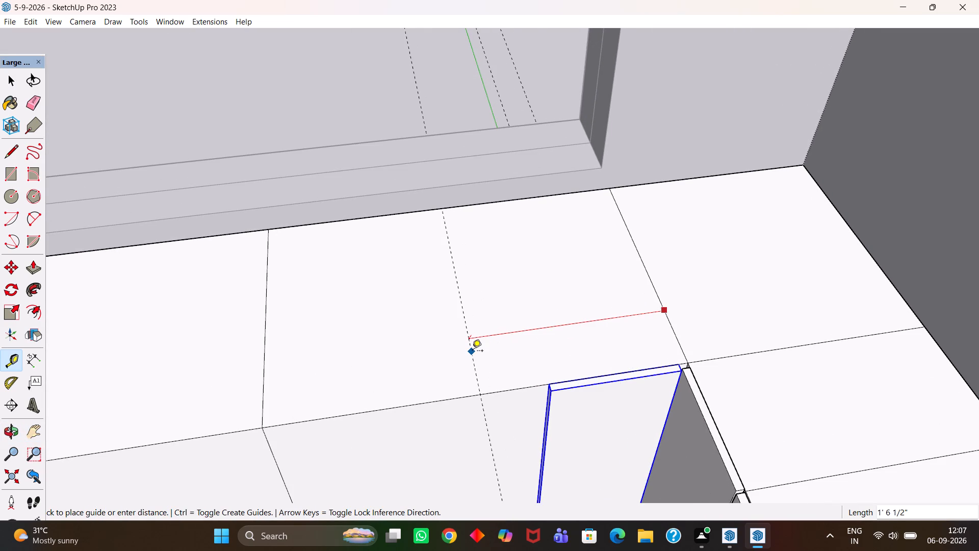
pyautogui.write("2'")
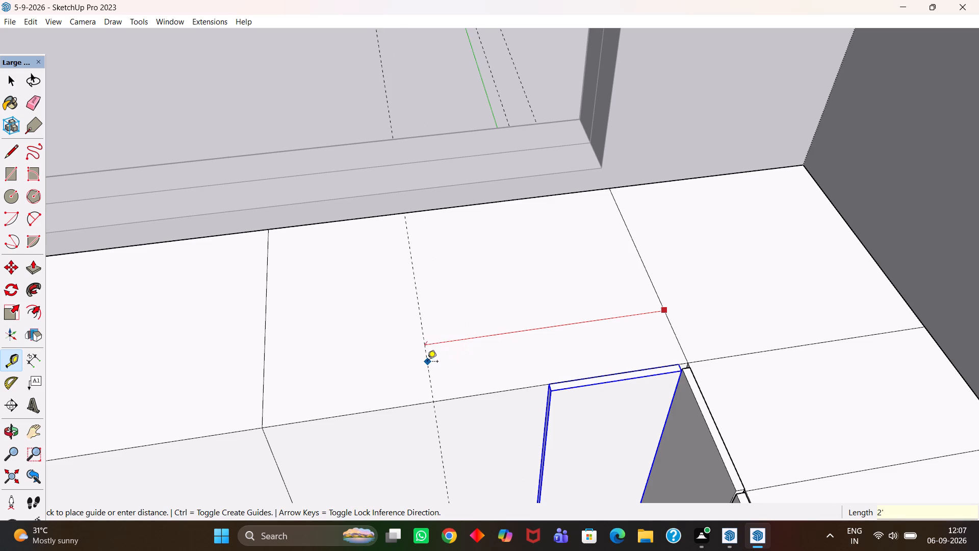
pyautogui.press('Return')
# Inside the rotated panel's group, Push/Pull its free side face about 11 1/2" out to the 2' guide.
pyautogui.press('h')
pyautogui.scroll(7, 428, 365)
pyautogui.press('h')
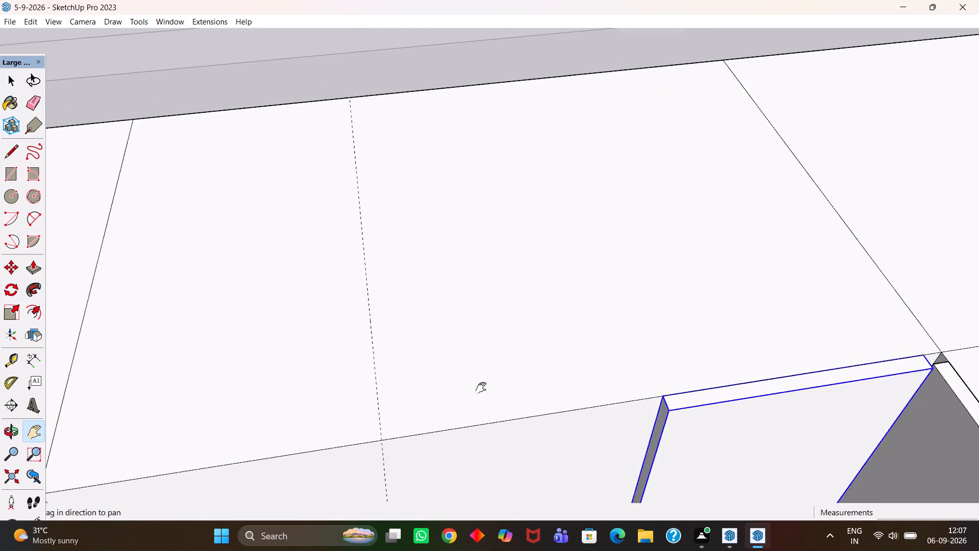
pyautogui.scroll(-5, 482, 388)
pyautogui.moveTo(511, 400); pyautogui.dragTo(560, 380, button='middle')
pyautogui.scroll(2, 537, 391)
pyautogui.press('space')
pyautogui.scroll(2, 687, 379)
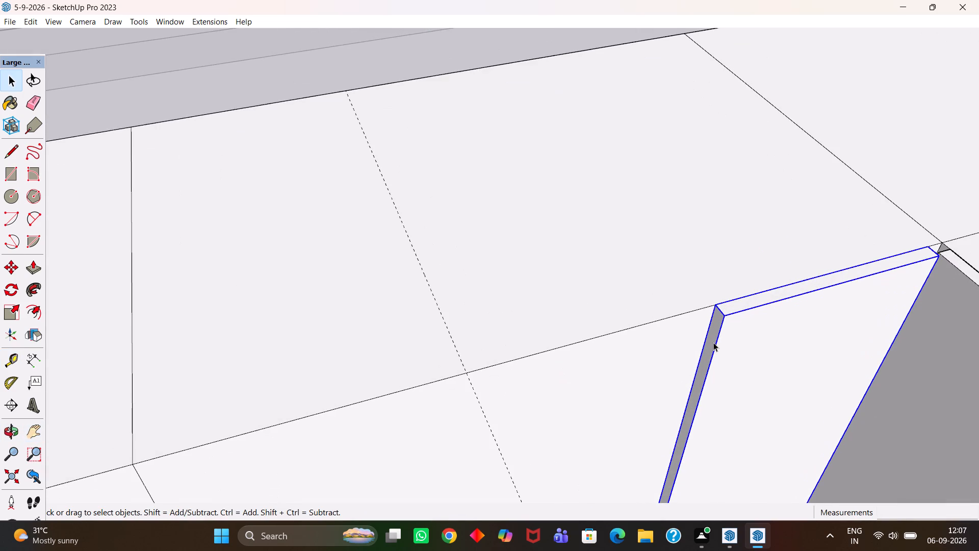
pyautogui.doubleClick(713, 342)
pyautogui.click(713, 337)
pyautogui.press('p')
pyautogui.click(713, 336)
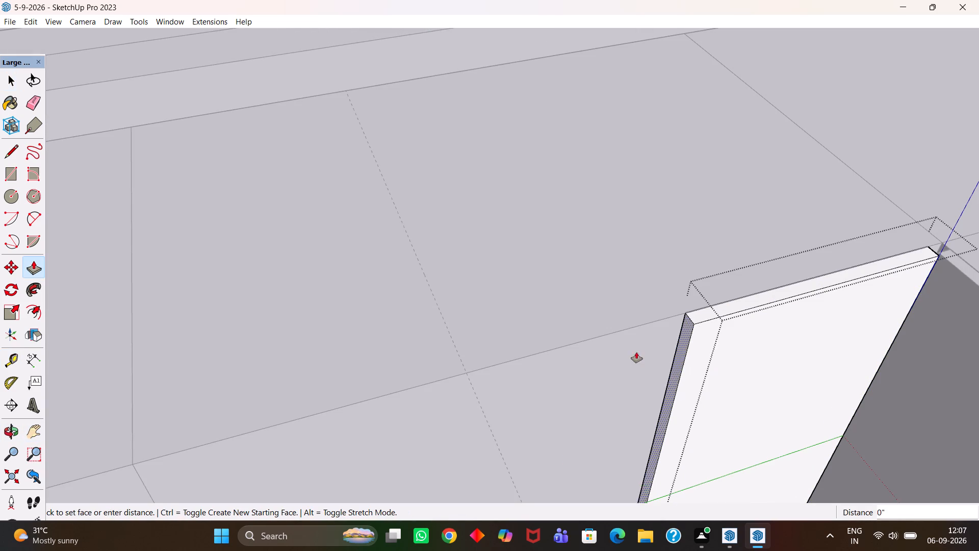
pyautogui.click(470, 375)
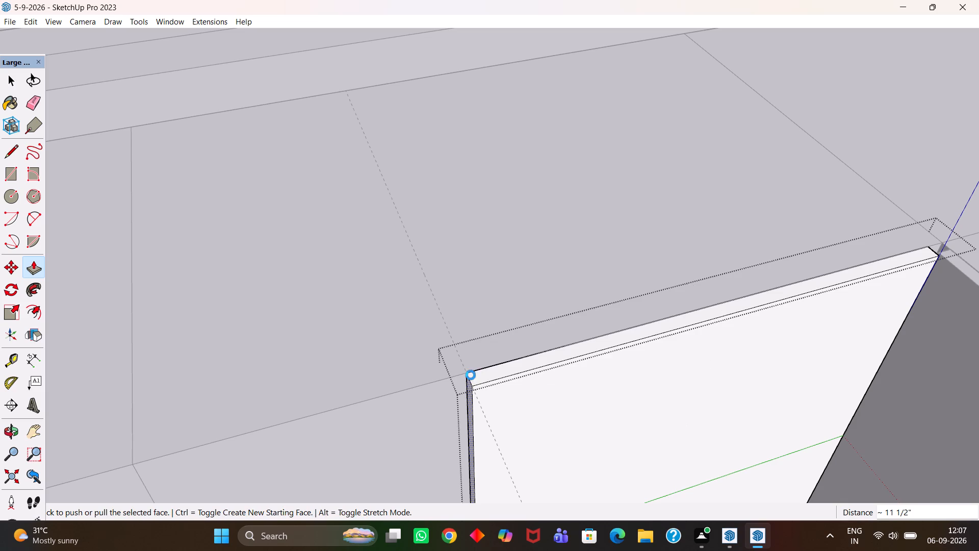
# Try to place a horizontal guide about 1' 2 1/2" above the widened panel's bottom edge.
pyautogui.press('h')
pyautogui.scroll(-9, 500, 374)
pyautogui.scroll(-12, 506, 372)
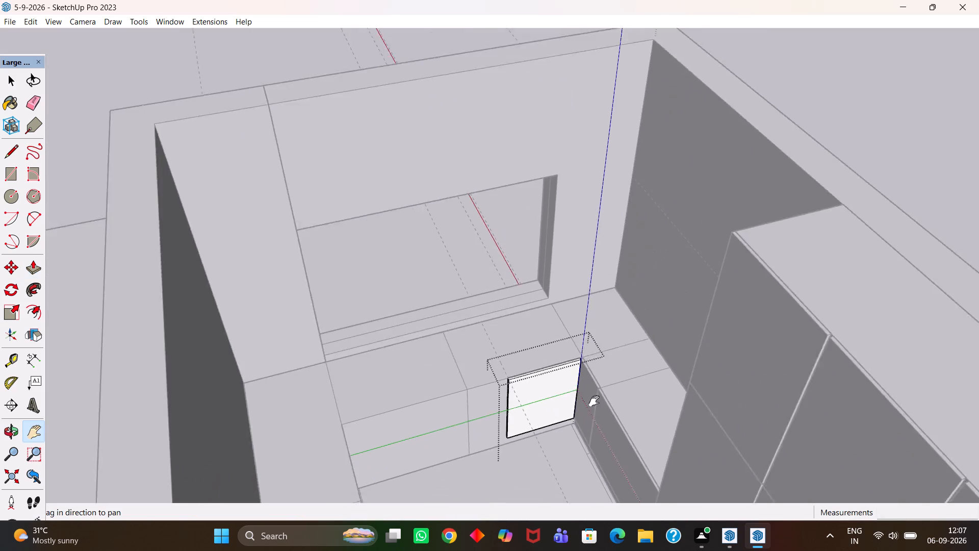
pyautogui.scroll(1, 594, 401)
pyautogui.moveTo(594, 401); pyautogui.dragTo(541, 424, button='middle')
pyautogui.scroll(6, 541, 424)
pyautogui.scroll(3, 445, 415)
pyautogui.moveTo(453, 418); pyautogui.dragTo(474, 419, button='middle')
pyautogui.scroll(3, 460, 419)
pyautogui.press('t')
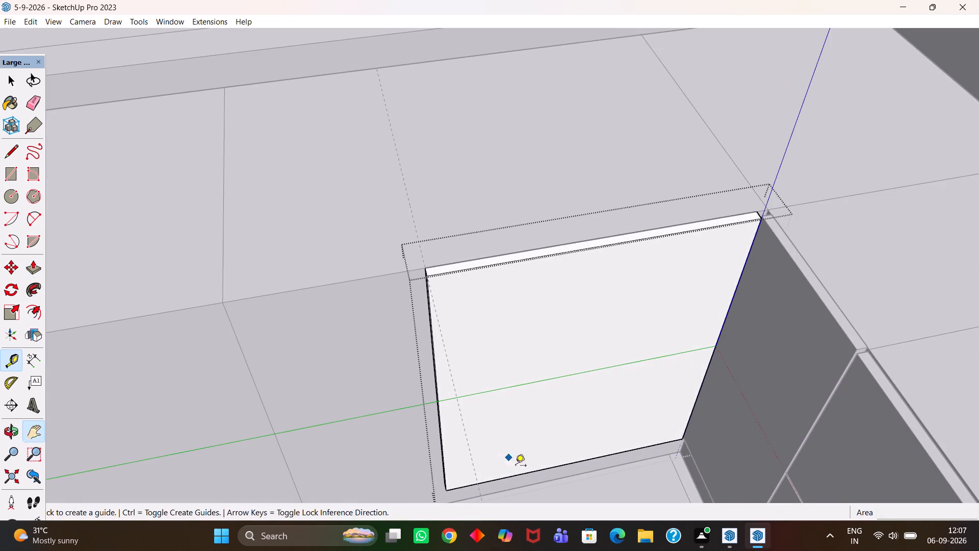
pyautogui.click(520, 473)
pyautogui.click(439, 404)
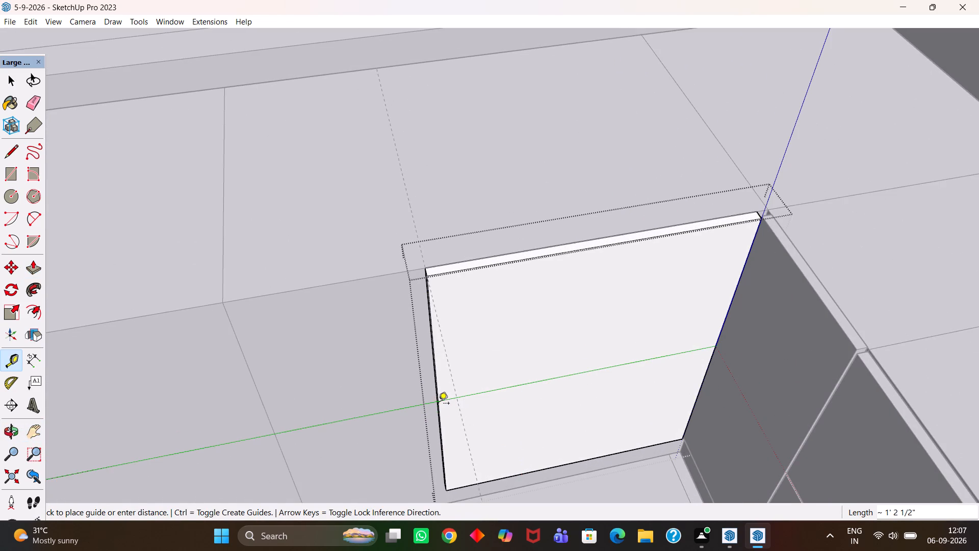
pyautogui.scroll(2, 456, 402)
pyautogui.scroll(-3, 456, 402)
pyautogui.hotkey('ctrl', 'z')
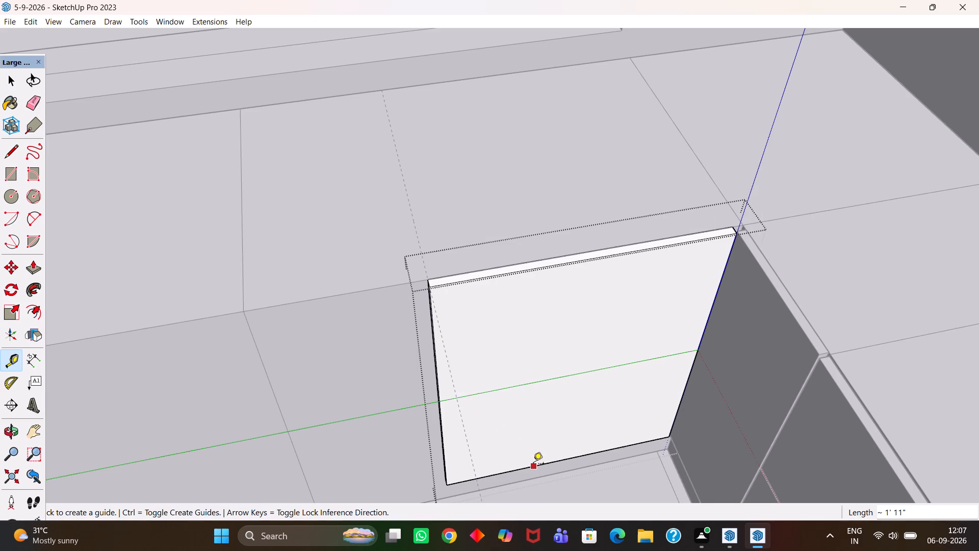
# Place a horizontal guide about 1' 2 1/2" above the widened panel's bottom edge.
pyautogui.click(533, 464)
pyautogui.click(440, 403)
# Push/Pull the widened panel's top face down about 1' 2 1/2" to the horizontal guide, and exit the group.
pyautogui.scroll(-3, 511, 384)
pyautogui.moveTo(511, 354); pyautogui.dragTo(539, 393, button='middle')
pyautogui.scroll(3, 516, 361)
pyautogui.press('space')
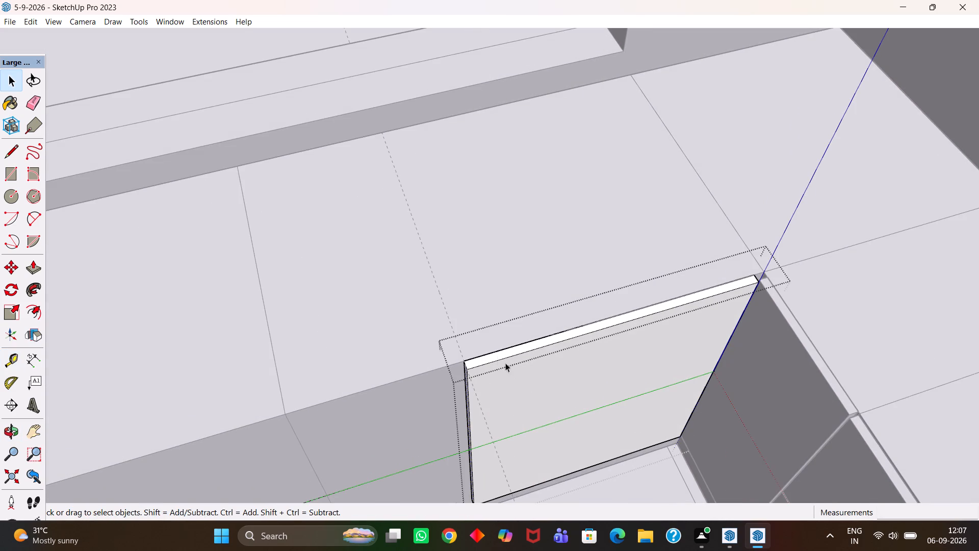
pyautogui.click(494, 354)
pyautogui.click(495, 357)
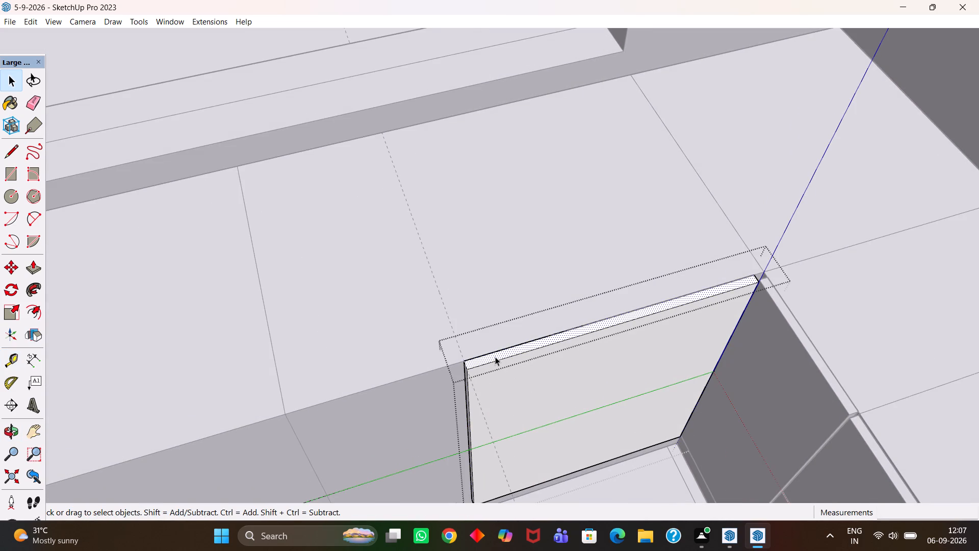
pyautogui.press('p')
pyautogui.click(495, 357)
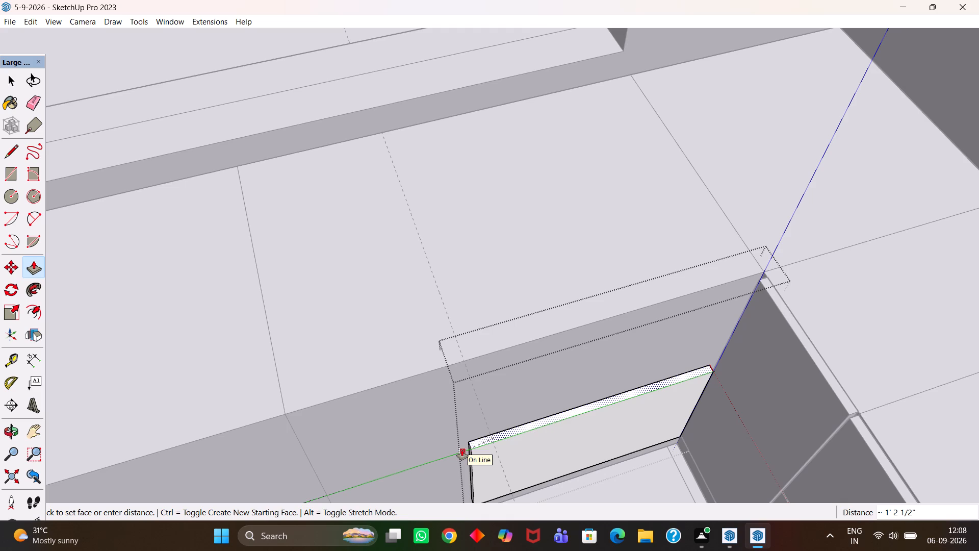
pyautogui.click(462, 449)
pyautogui.scroll(-5, 494, 426)
pyautogui.press('h')
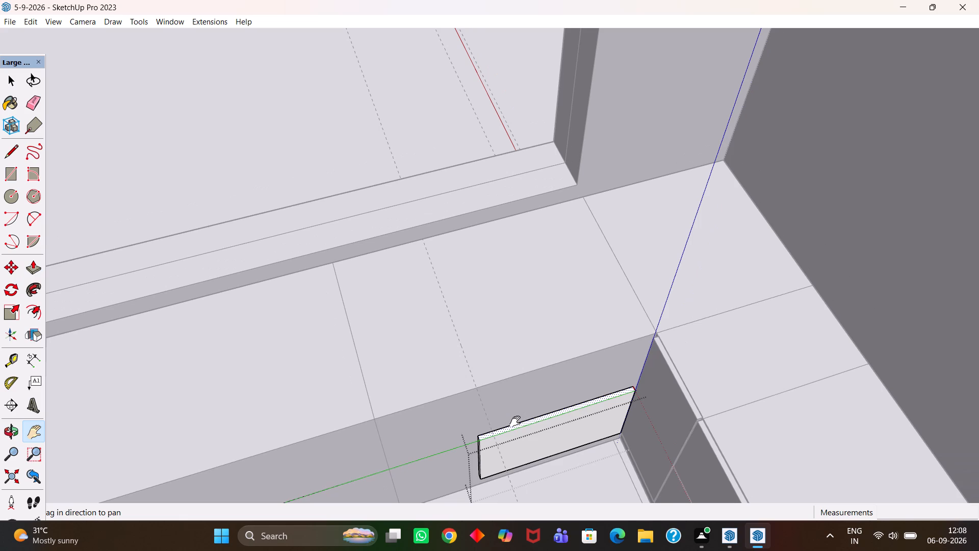
pyautogui.moveTo(565, 440); pyautogui.dragTo(526, 457, button='middle')
pyautogui.press('h')
pyautogui.scroll(3, 526, 457)
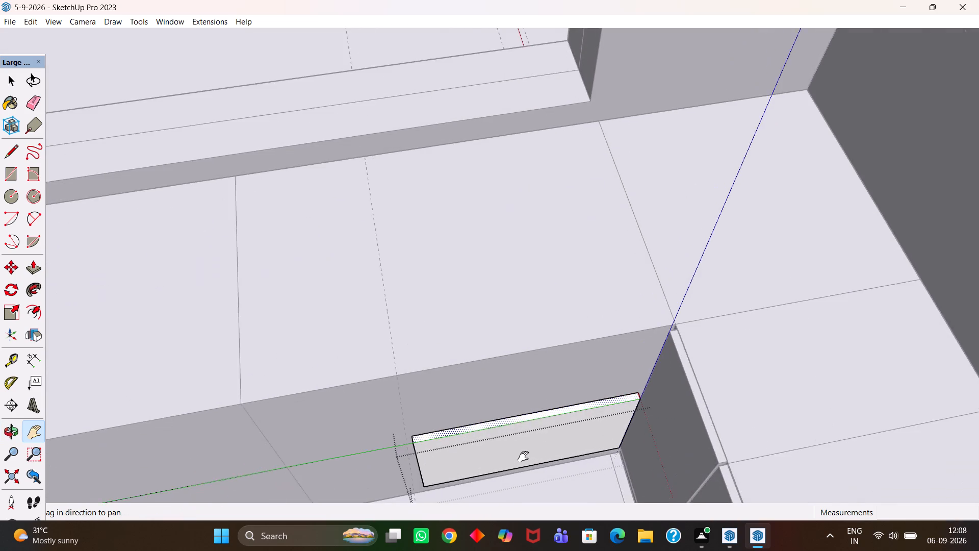
pyautogui.scroll(3, 523, 457)
pyautogui.moveTo(463, 430); pyautogui.dragTo(512, 384)
pyautogui.scroll(-4, 518, 380)
pyautogui.press('space')
pyautogui.click(581, 455)
# Copy the shortened front panel straight up about 1' 3 1/2", leaving a narrow gap above the original.
pyautogui.click(510, 405)
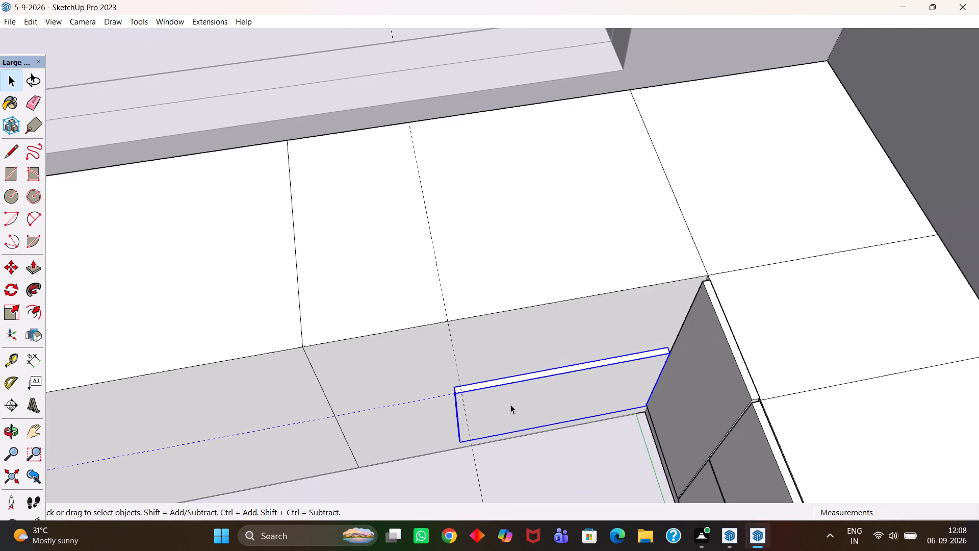
pyautogui.scroll(6, 510, 405)
pyautogui.moveTo(527, 427); pyautogui.dragTo(546, 394, button='middle')
pyautogui.scroll(1, 526, 399)
pyautogui.press('h')
pyautogui.scroll(3, 422, 396)
pyautogui.moveTo(427, 400); pyautogui.dragTo(527, 390, button='middle')
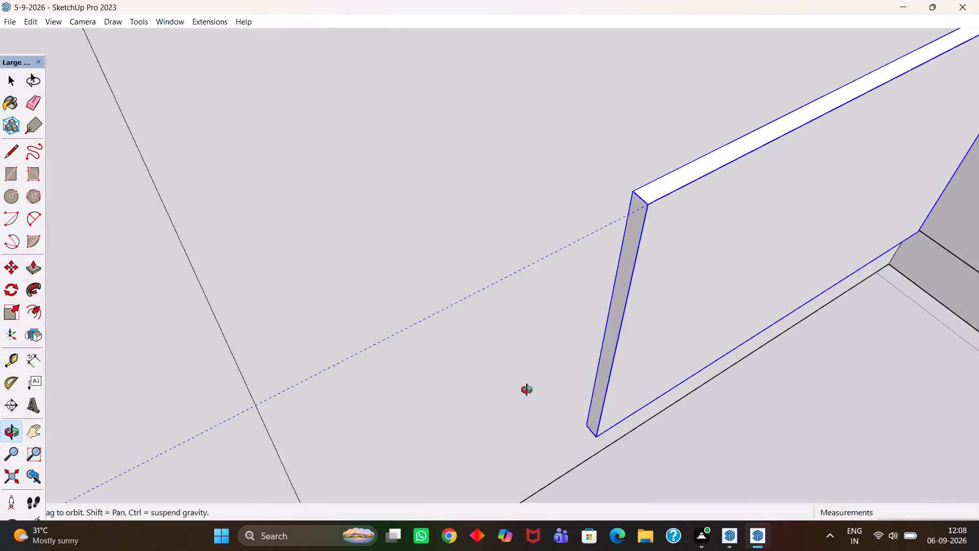
pyautogui.moveTo(527, 390); pyautogui.dragTo(499, 383, button='middle')
pyautogui.scroll(1, 501, 381)
pyautogui.scroll(-3, 500, 386)
pyautogui.press('m')
pyautogui.scroll(3, 512, 408)
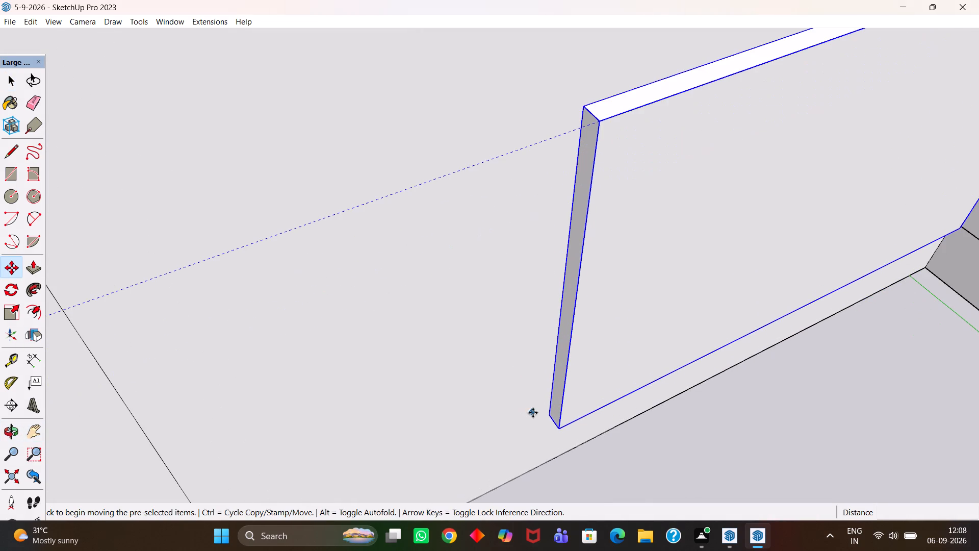
pyautogui.click(547, 417)
pyautogui.press('h')
pyautogui.scroll(-2, 544, 370)
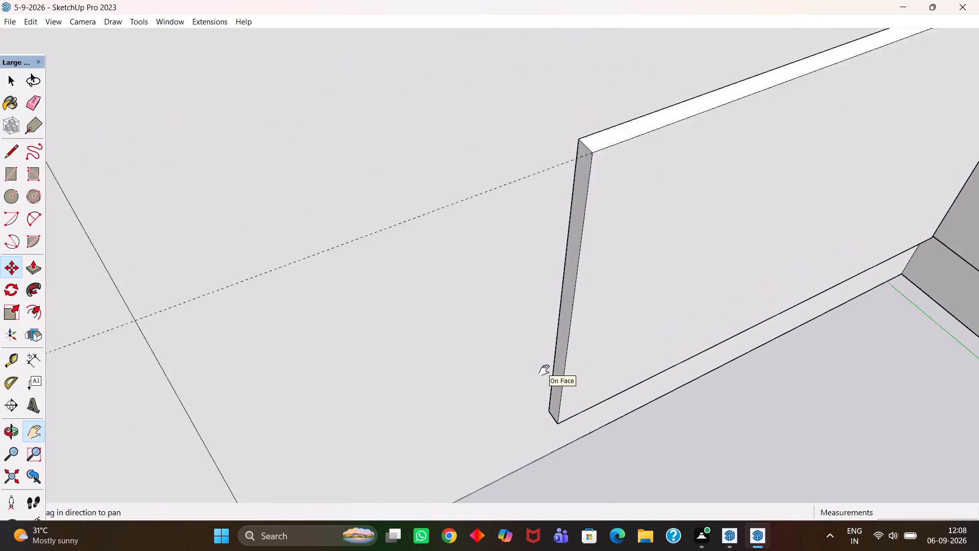
pyautogui.scroll(-2, 544, 370)
pyautogui.moveTo(549, 294); pyautogui.dragTo(508, 423)
pyautogui.scroll(-4, 509, 407)
pyautogui.moveTo(524, 366); pyautogui.dragTo(530, 353, button='middle')
pyautogui.scroll(2, 527, 362)
pyautogui.press('Escape')
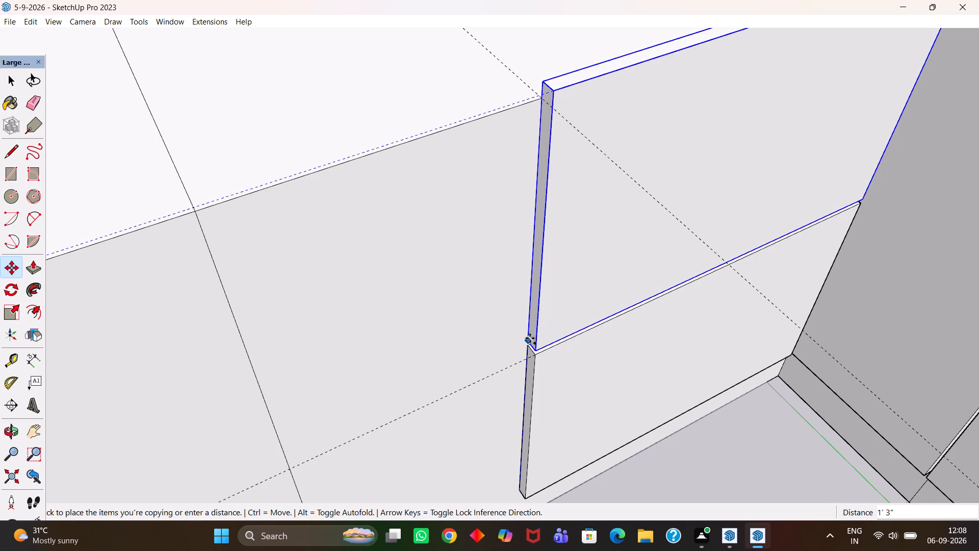
pyautogui.scroll(3, 530, 338)
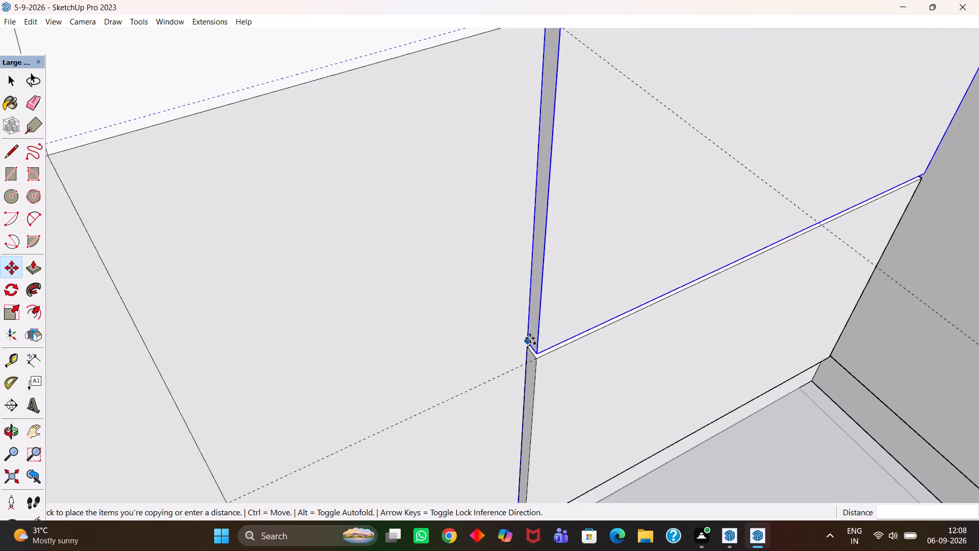
pyautogui.scroll(-10, 526, 343)
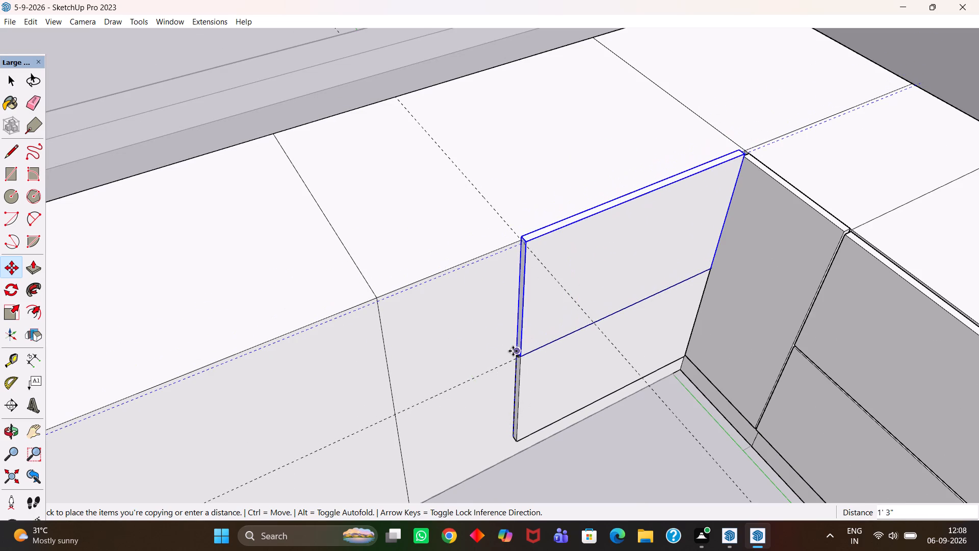
pyautogui.scroll(7, 513, 351)
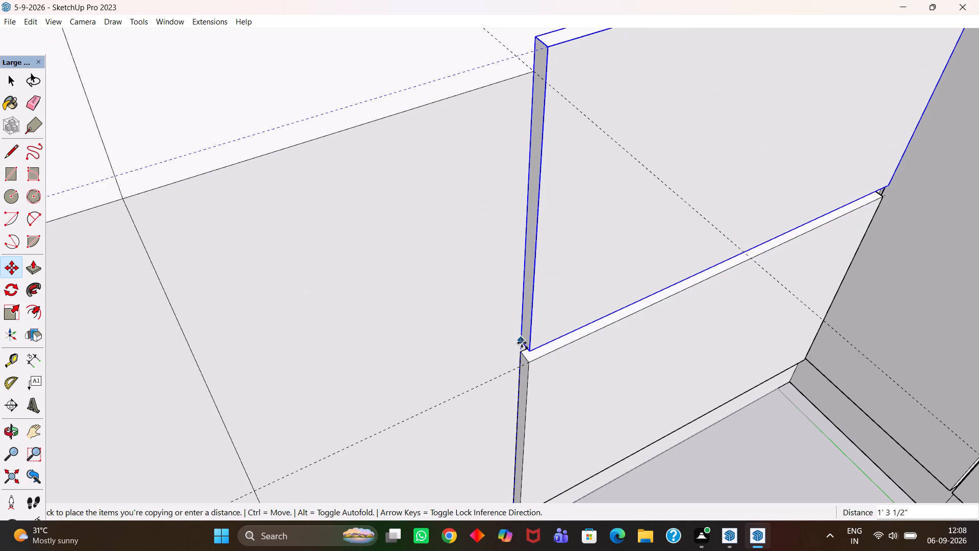
pyautogui.click(522, 343)
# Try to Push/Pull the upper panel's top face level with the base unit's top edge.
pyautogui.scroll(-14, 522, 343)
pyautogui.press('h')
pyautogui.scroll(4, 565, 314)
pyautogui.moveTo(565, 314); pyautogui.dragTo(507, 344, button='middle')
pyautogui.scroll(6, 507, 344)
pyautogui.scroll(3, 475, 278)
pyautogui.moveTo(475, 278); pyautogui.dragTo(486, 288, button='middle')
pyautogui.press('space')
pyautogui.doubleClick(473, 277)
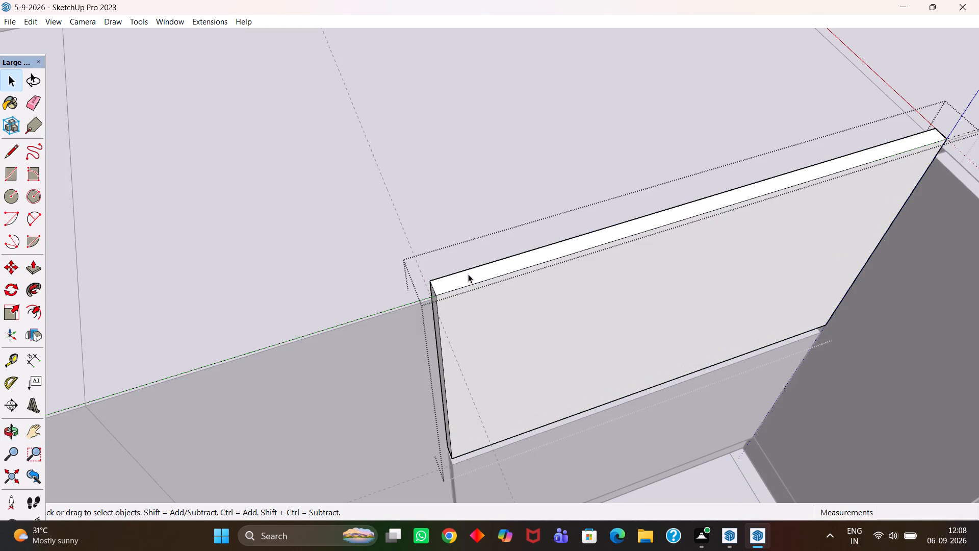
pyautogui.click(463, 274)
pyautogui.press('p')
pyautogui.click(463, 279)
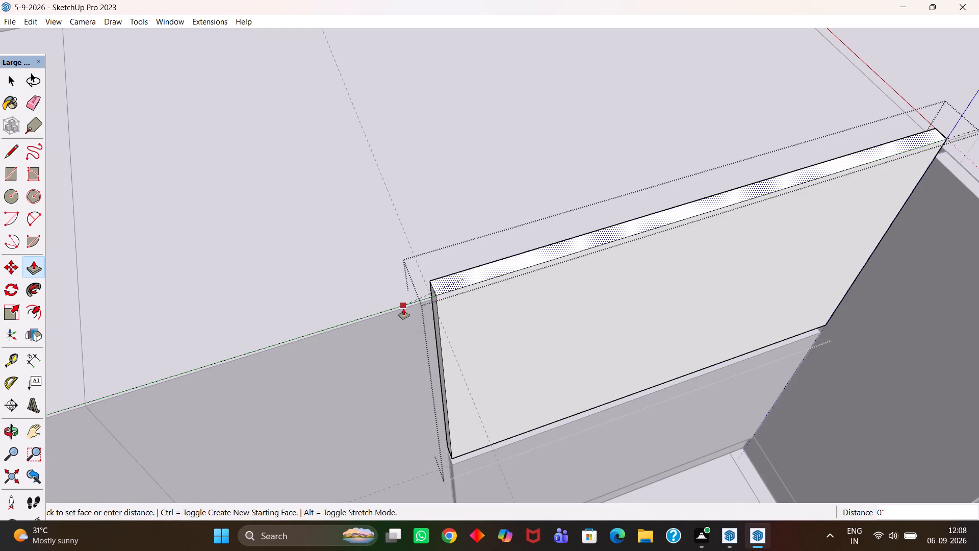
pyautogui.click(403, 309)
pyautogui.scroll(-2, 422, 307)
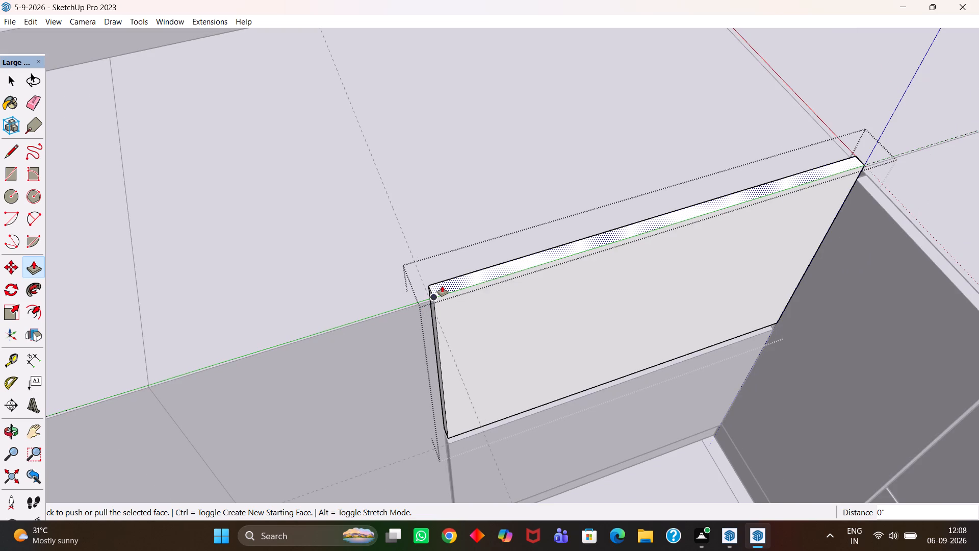
# Select both stacked panels and move them about 1 1/2" so the upper panel's back top corner meets the base units' inner corner.
pyautogui.press('h')
pyautogui.scroll(-10, 456, 285)
pyautogui.scroll(5, 600, 361)
pyautogui.moveTo(601, 363); pyautogui.dragTo(491, 392, button='middle')
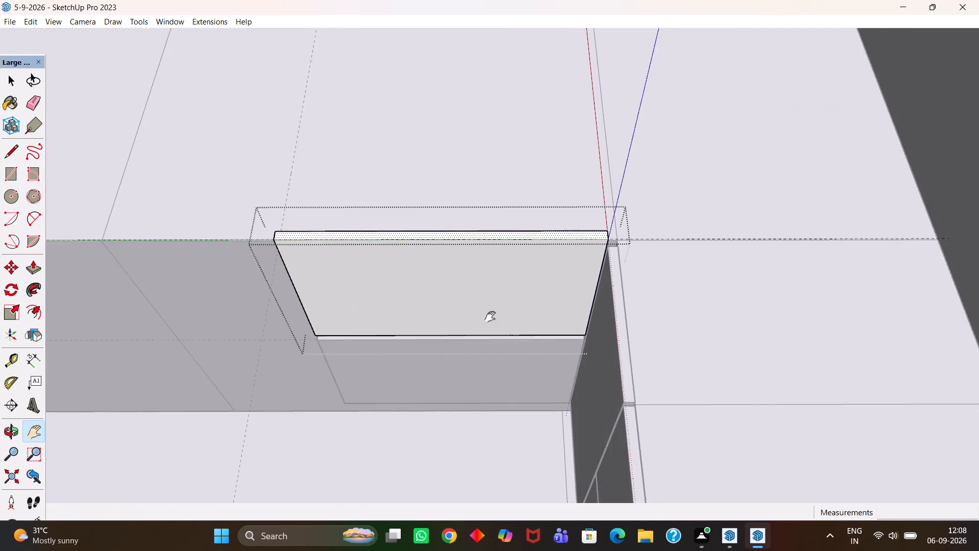
pyautogui.scroll(6, 490, 317)
pyautogui.scroll(1, 443, 264)
pyautogui.moveTo(607, 264); pyautogui.dragTo(383, 296, button='middle')
pyautogui.scroll(-3, 381, 296)
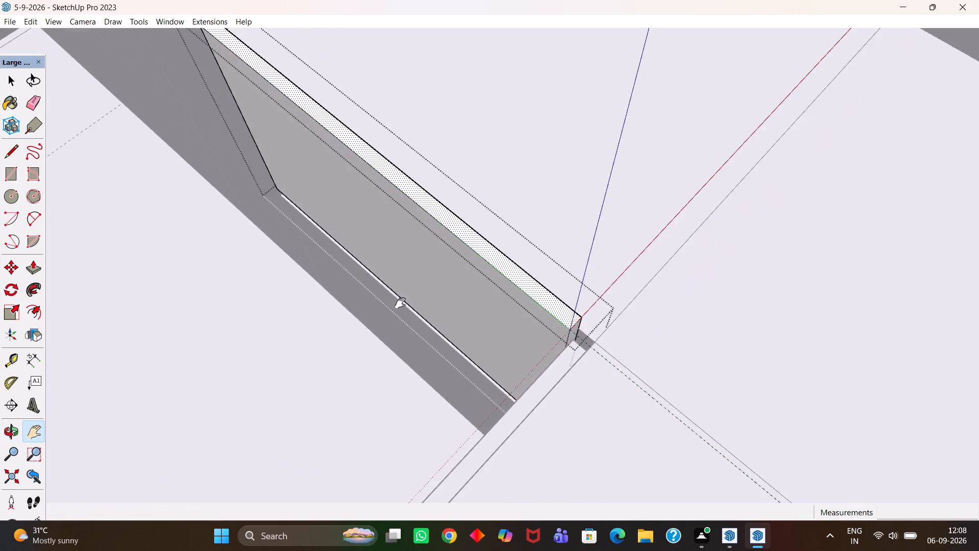
pyautogui.moveTo(414, 310); pyautogui.dragTo(540, 330, button='middle')
pyautogui.scroll(1, 439, 329)
pyautogui.press('space')
pyautogui.click(528, 439)
pyautogui.click(578, 387)
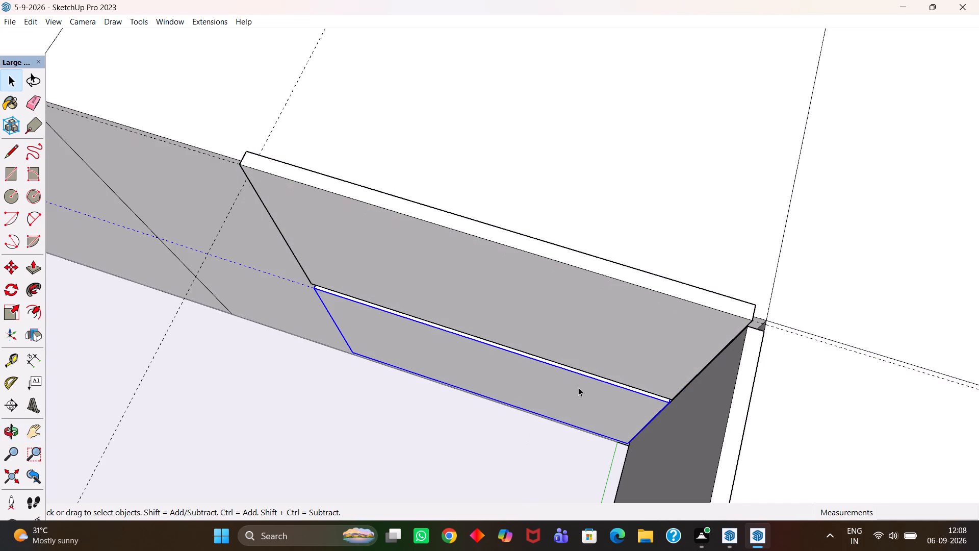
pyautogui.moveTo(577, 385); pyautogui.dragTo(598, 401, button='middle')
pyautogui.scroll(2, 598, 401)
pyautogui.keyDown('ctrl'); pyautogui.click(608, 342); pyautogui.keyUp('ctrl')
pyautogui.keyDown('ctrl'); pyautogui.moveTo(597, 338); pyautogui.dragTo(616, 343, button='middle'); pyautogui.keyUp('ctrl')
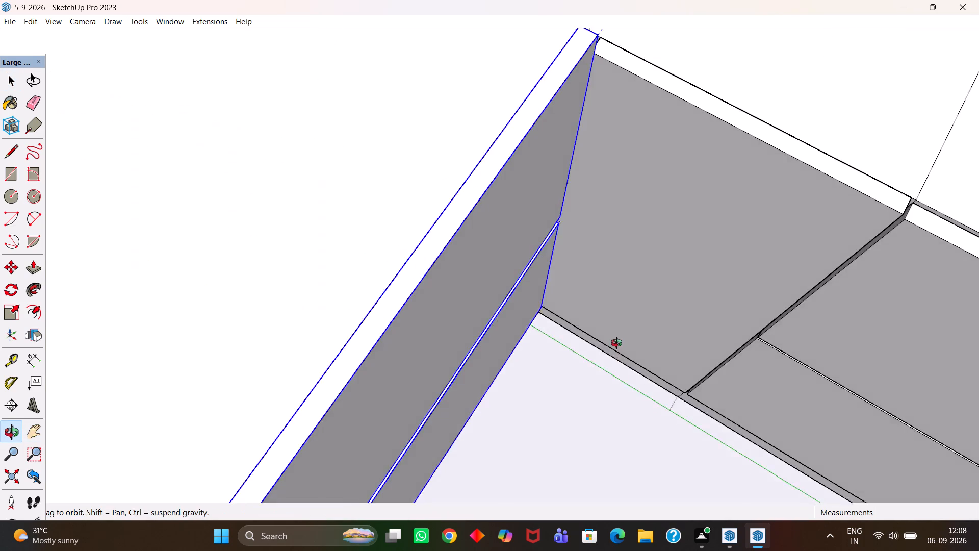
pyautogui.keyDown('ctrl'); pyautogui.moveTo(616, 343); pyautogui.dragTo(580, 312, button='middle'); pyautogui.keyUp('ctrl')
pyautogui.scroll(-7, 580, 311)
pyautogui.press('h')
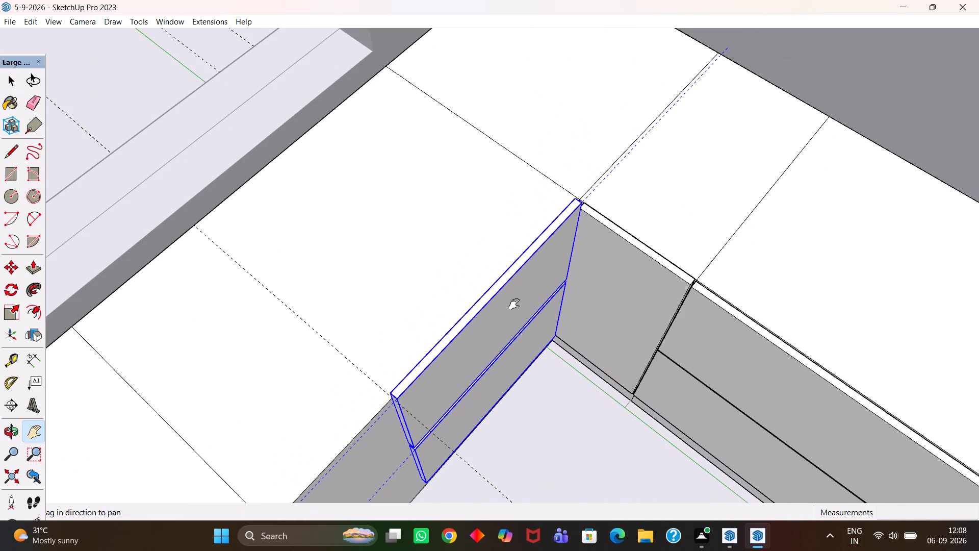
pyautogui.scroll(2, 514, 304)
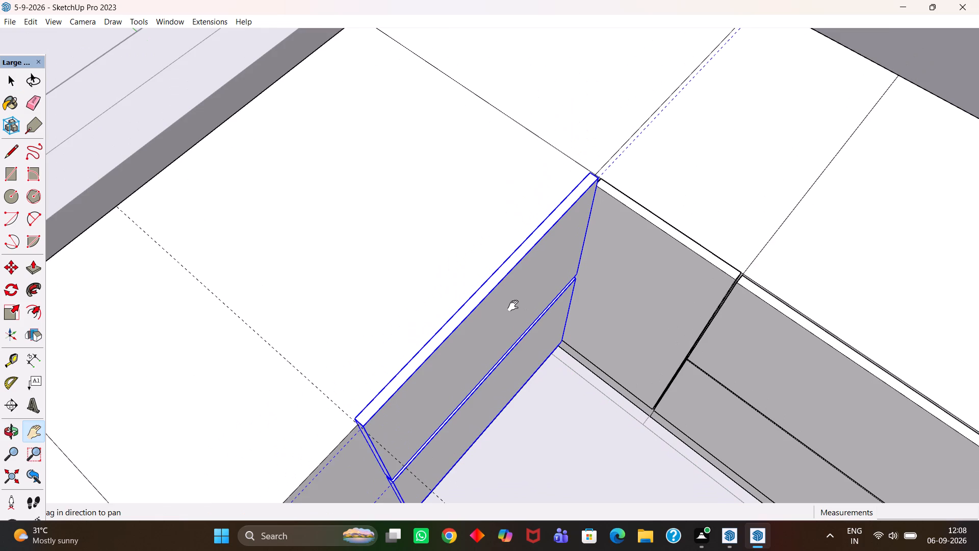
pyautogui.scroll(4, 513, 306)
pyautogui.press('h')
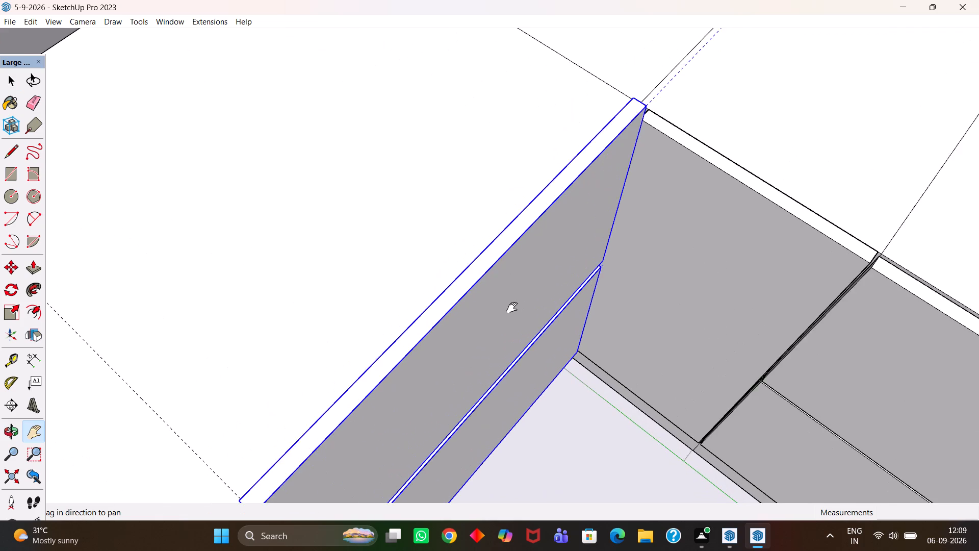
pyautogui.scroll(-5, 512, 308)
pyautogui.moveTo(537, 237); pyautogui.dragTo(527, 337)
pyautogui.scroll(14, 588, 266)
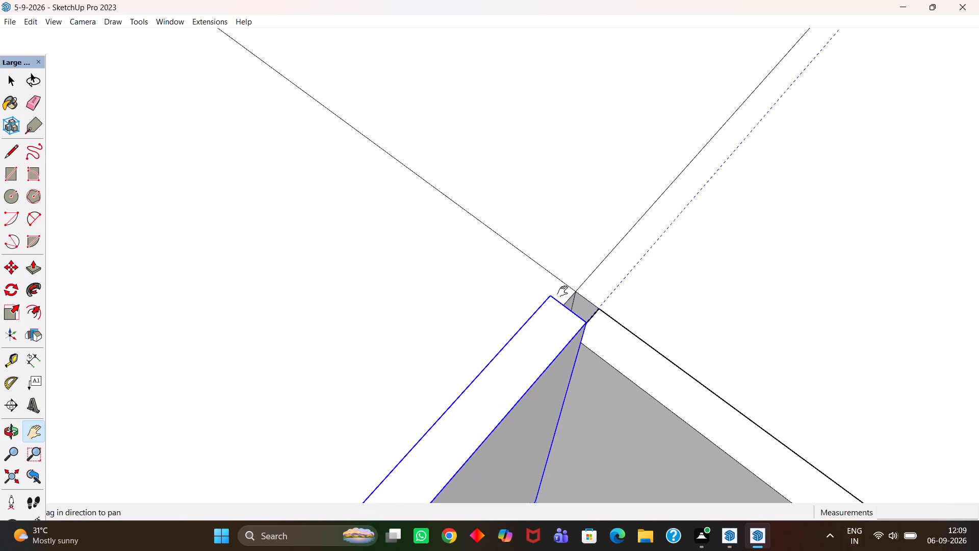
pyautogui.scroll(5, 562, 292)
pyautogui.moveTo(569, 323); pyautogui.dragTo(342, 303, button='middle')
pyautogui.moveTo(584, 367); pyautogui.dragTo(305, 335, button='middle')
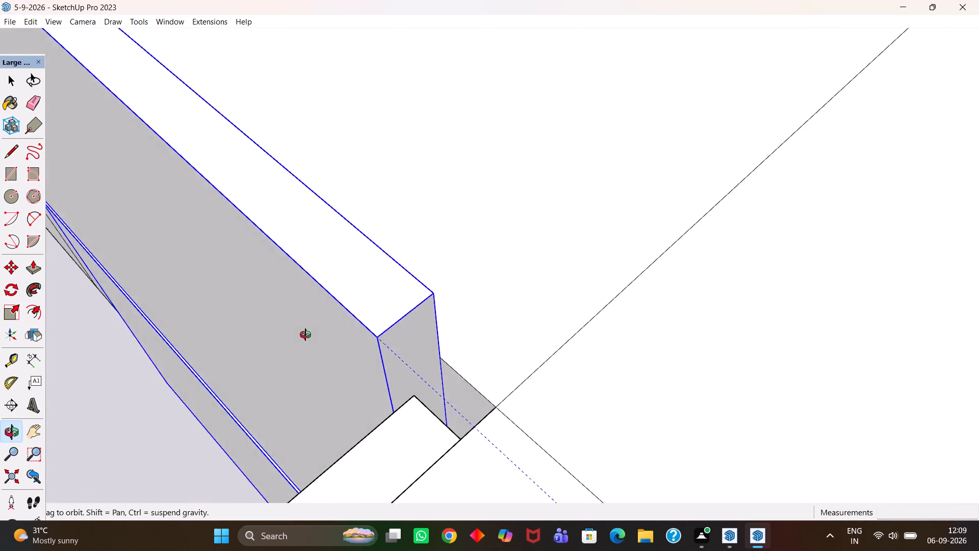
pyautogui.moveTo(305, 335); pyautogui.dragTo(278, 327, button='middle')
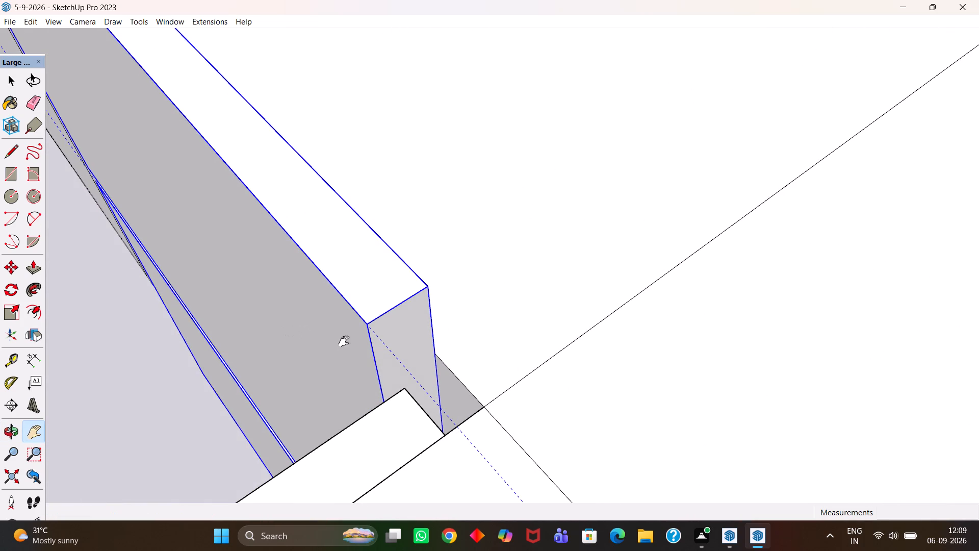
pyautogui.scroll(3, 345, 343)
pyautogui.scroll(-3, 360, 340)
pyautogui.press('l')
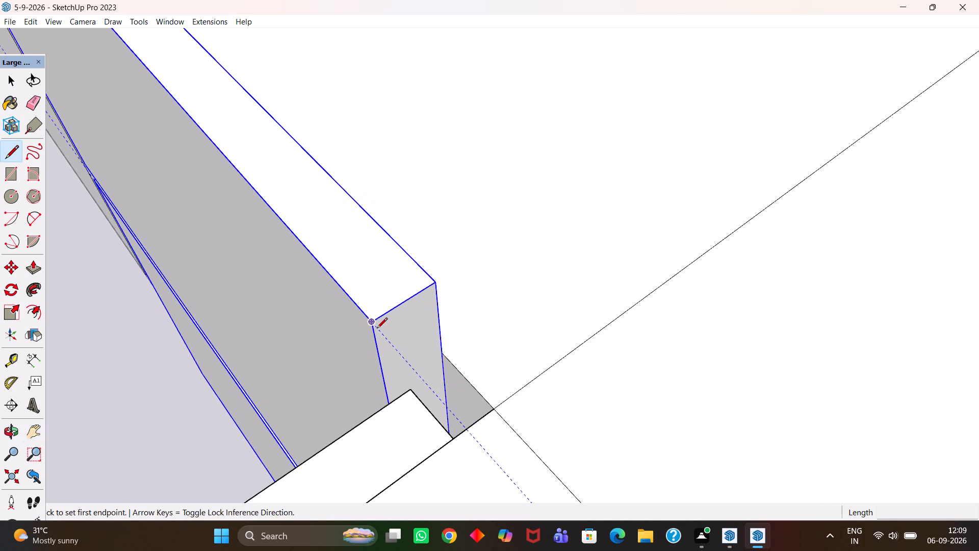
pyautogui.press('m')
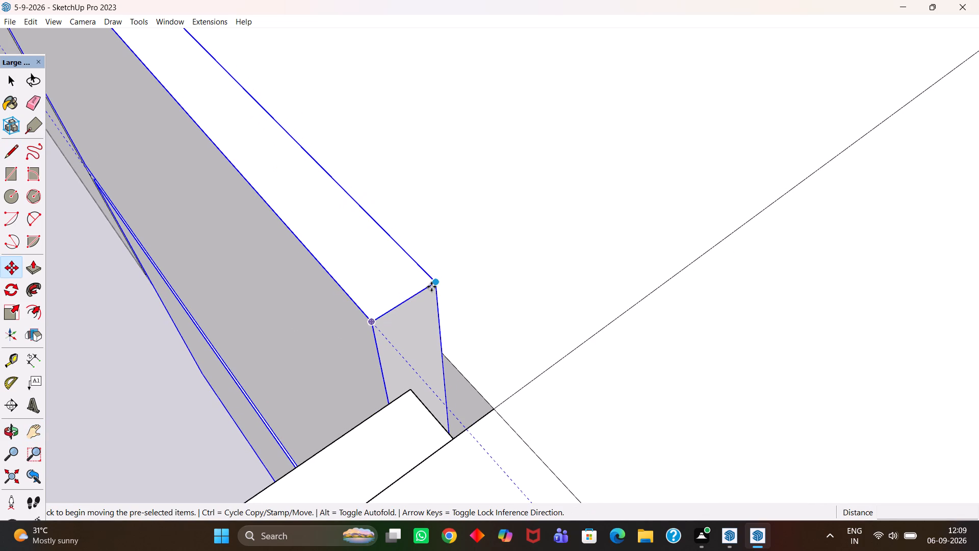
pyautogui.scroll(1, 431, 287)
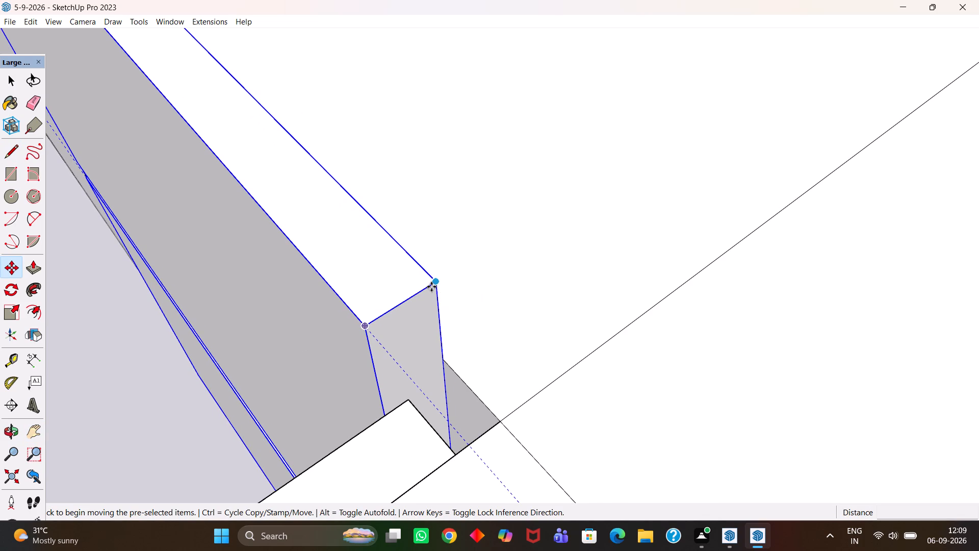
pyautogui.click(439, 279)
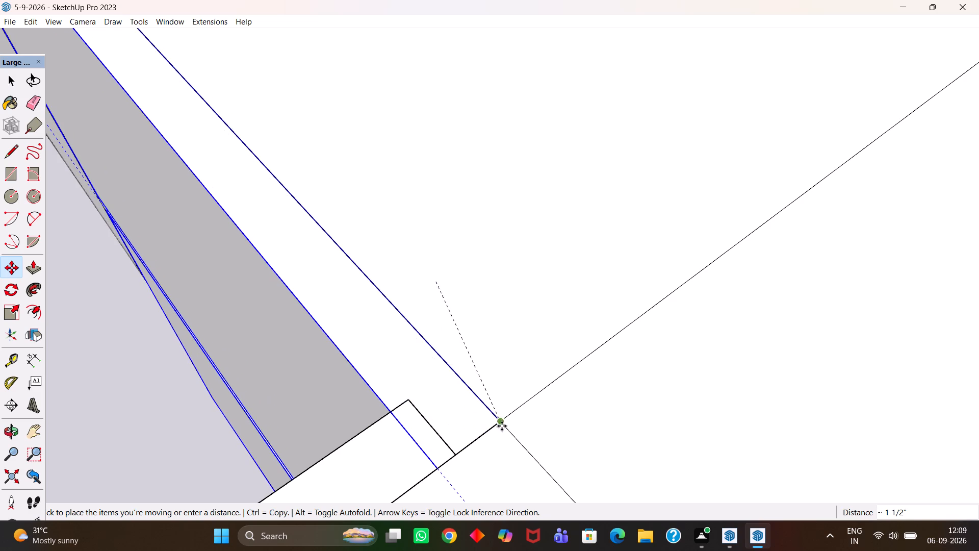
pyautogui.click(501, 424)
pyautogui.click(501, 424)
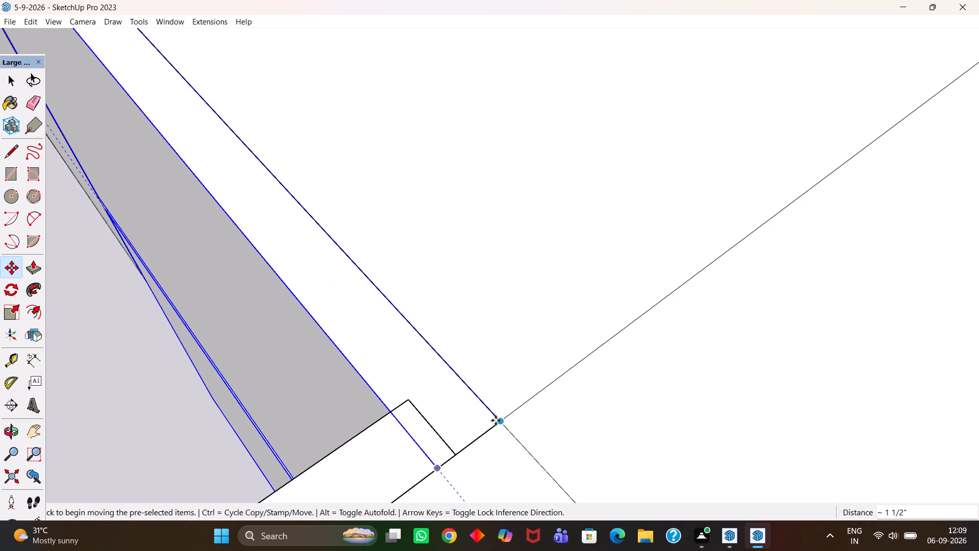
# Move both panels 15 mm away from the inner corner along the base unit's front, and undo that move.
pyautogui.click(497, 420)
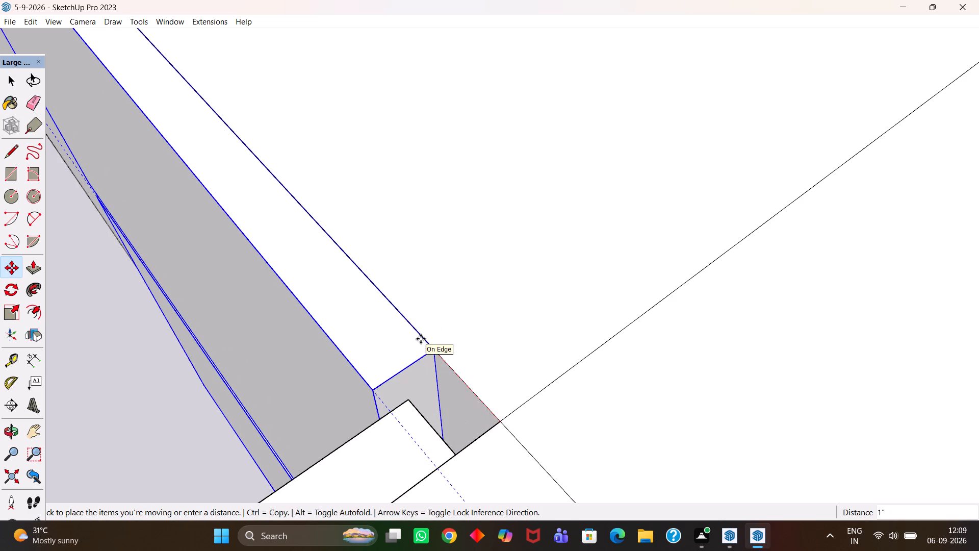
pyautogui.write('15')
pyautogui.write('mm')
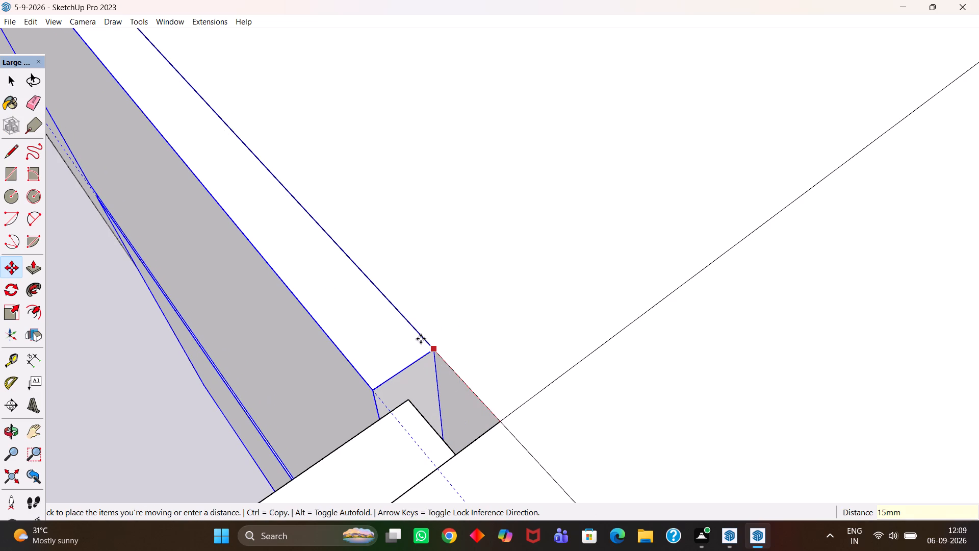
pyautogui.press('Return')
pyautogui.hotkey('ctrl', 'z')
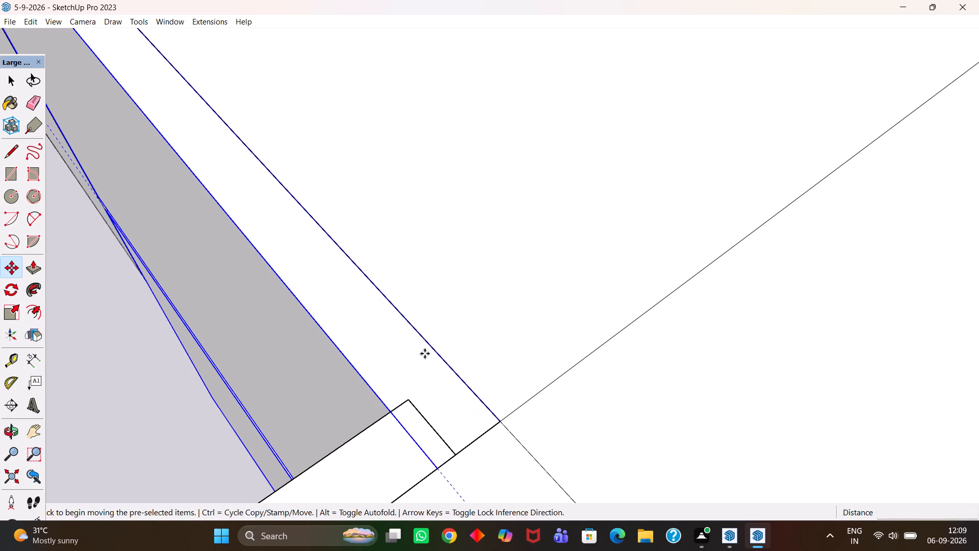
# Move both stacked panels 18 mm away from the inner corner along the base unit's front.
pyautogui.click(501, 422)
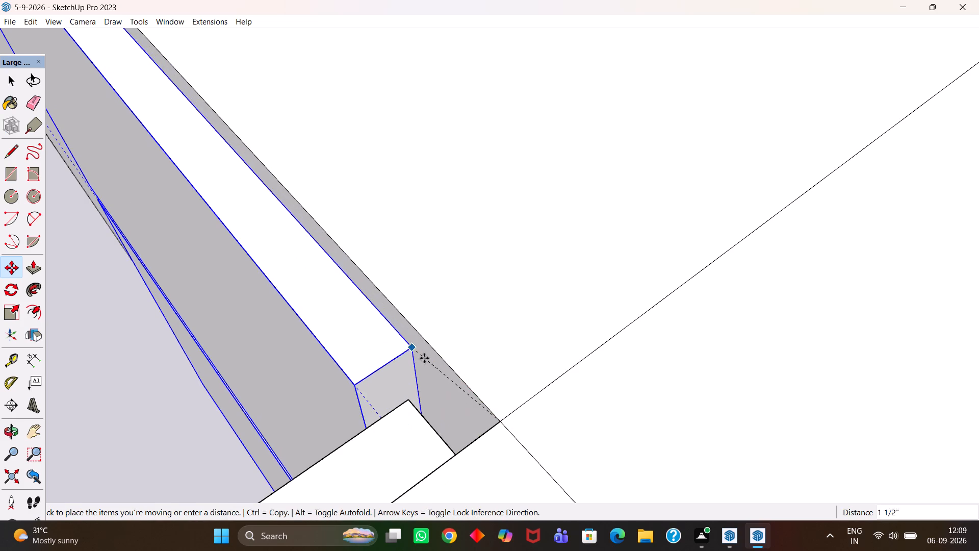
pyautogui.write('18mm')
pyautogui.press('Return')
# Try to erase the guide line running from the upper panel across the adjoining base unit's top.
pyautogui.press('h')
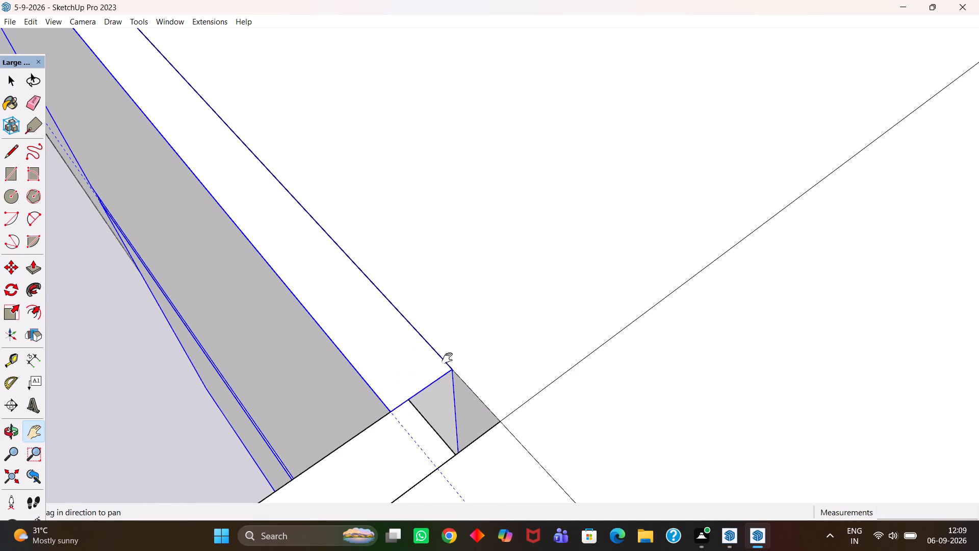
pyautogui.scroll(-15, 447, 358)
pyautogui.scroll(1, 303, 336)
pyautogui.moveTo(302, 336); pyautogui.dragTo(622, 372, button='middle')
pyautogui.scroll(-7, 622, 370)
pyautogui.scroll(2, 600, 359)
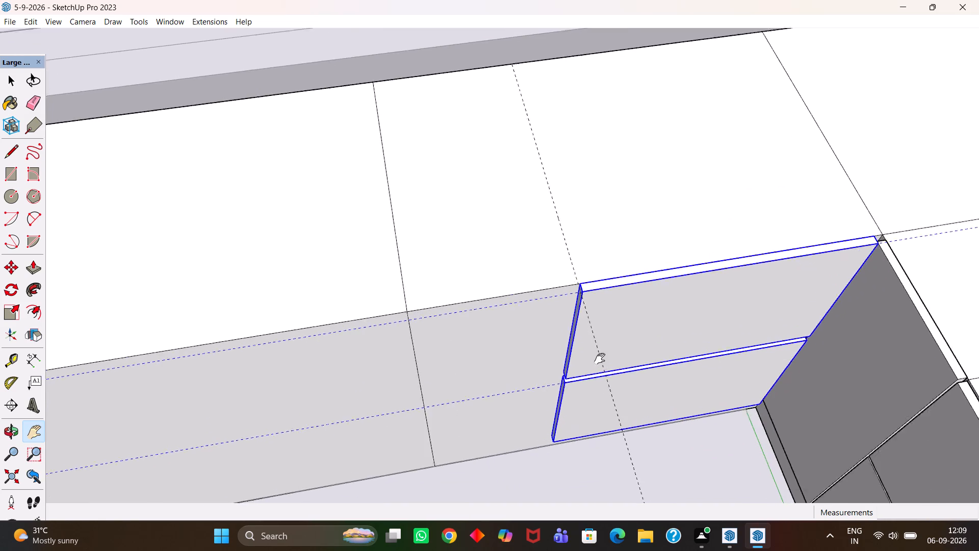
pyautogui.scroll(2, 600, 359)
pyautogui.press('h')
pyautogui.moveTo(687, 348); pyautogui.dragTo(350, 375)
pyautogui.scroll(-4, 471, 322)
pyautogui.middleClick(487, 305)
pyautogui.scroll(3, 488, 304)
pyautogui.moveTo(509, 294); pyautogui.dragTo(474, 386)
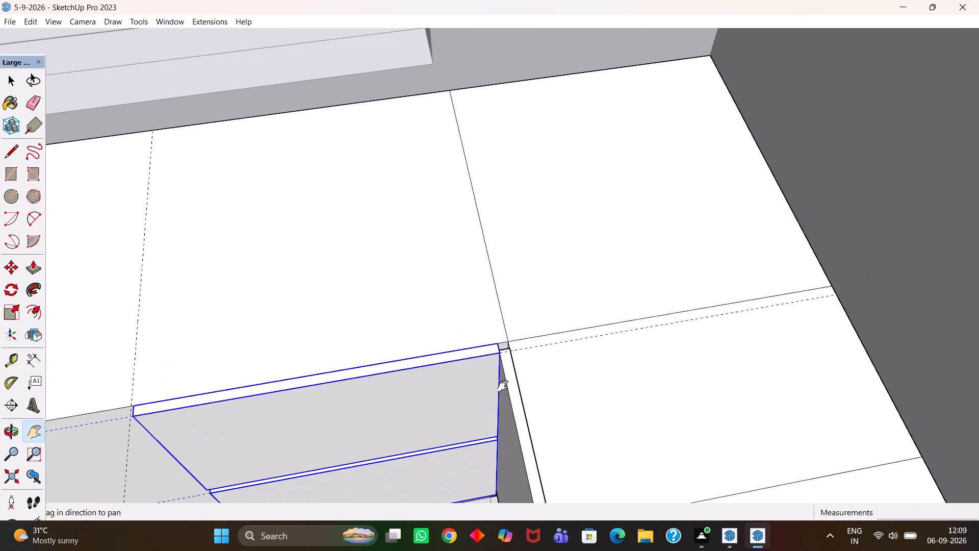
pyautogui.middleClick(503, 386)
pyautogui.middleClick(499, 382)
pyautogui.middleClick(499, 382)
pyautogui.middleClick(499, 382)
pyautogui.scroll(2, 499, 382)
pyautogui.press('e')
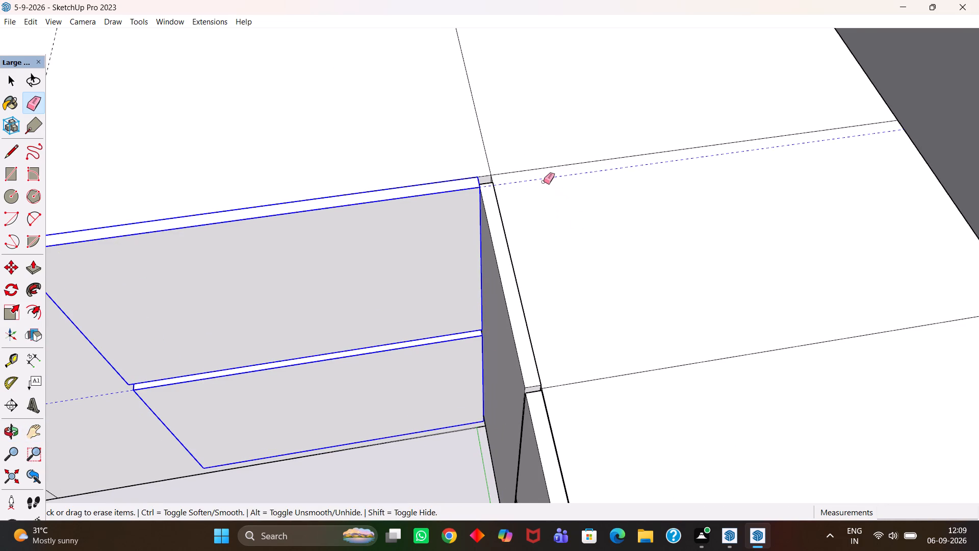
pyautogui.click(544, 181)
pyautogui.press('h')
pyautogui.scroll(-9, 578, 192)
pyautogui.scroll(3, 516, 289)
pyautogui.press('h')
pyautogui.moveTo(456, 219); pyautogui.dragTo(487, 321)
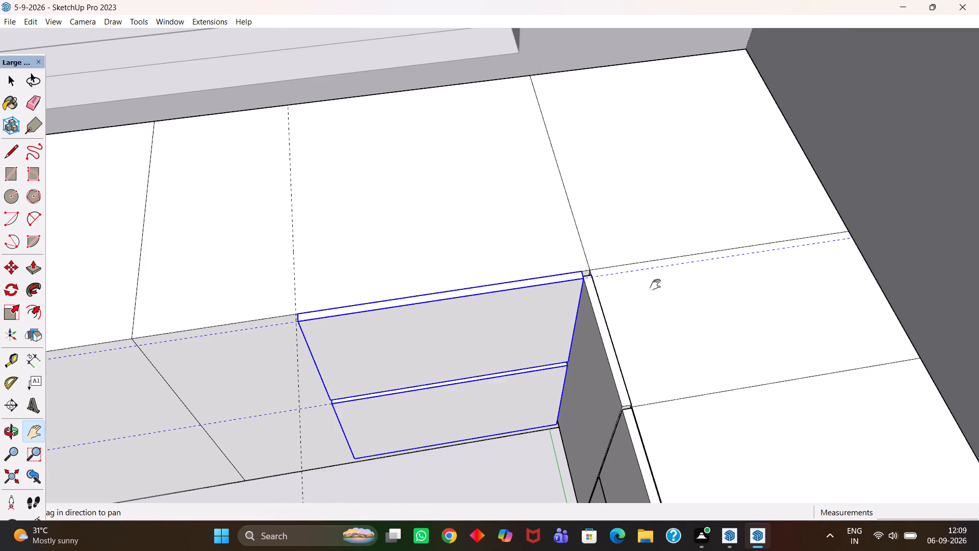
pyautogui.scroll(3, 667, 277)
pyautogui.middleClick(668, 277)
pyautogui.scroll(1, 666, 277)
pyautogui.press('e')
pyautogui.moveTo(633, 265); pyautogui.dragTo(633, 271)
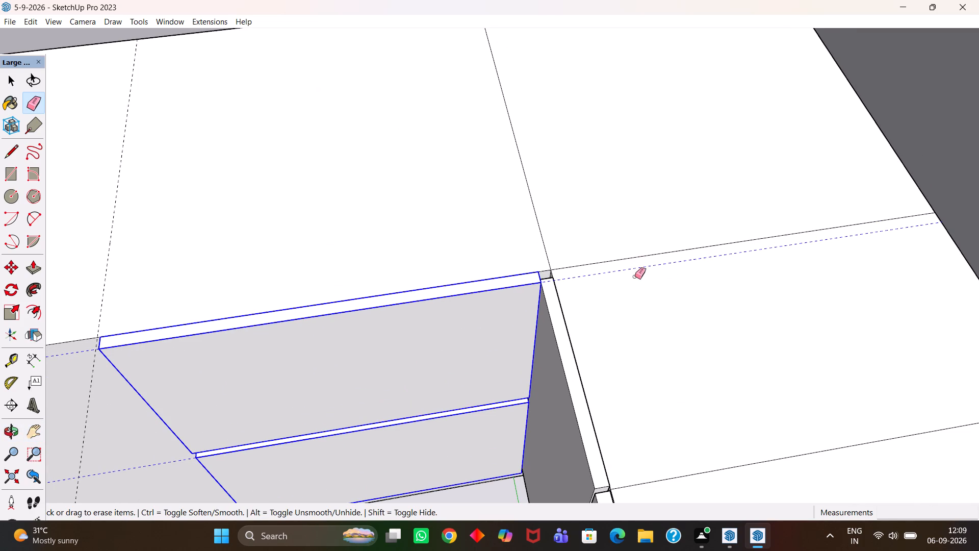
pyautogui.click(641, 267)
# Open the upper panel group and delete the guide line extending along its top front edge.
pyautogui.scroll(2, 636, 273)
pyautogui.press('space')
pyautogui.click(632, 272)
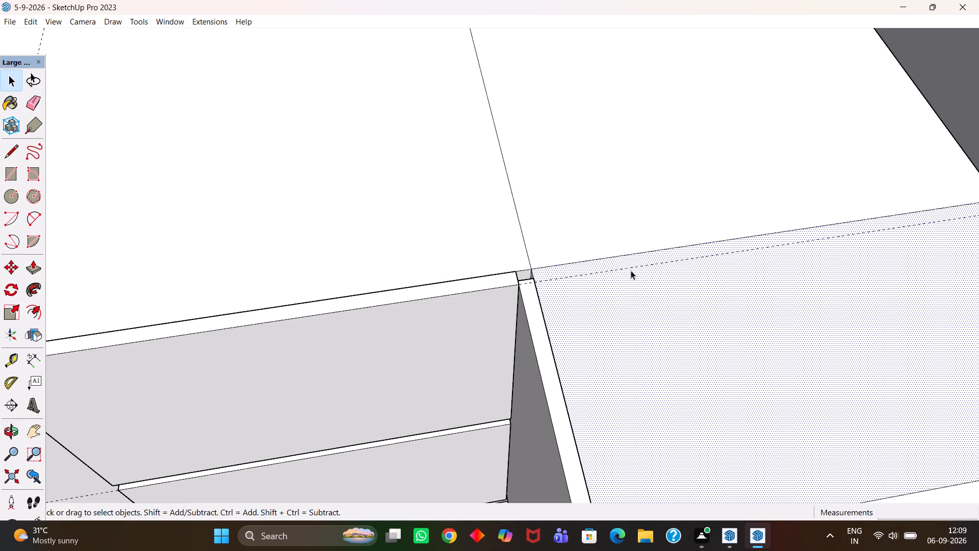
pyautogui.click(631, 270)
pyautogui.click(631, 270)
pyautogui.doubleClick(474, 312)
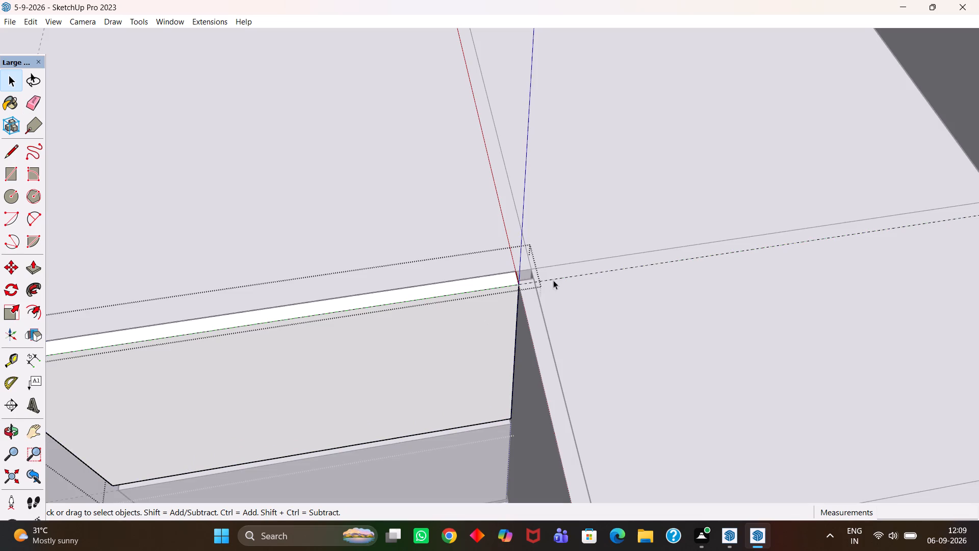
pyautogui.click(564, 279)
pyautogui.click(564, 276)
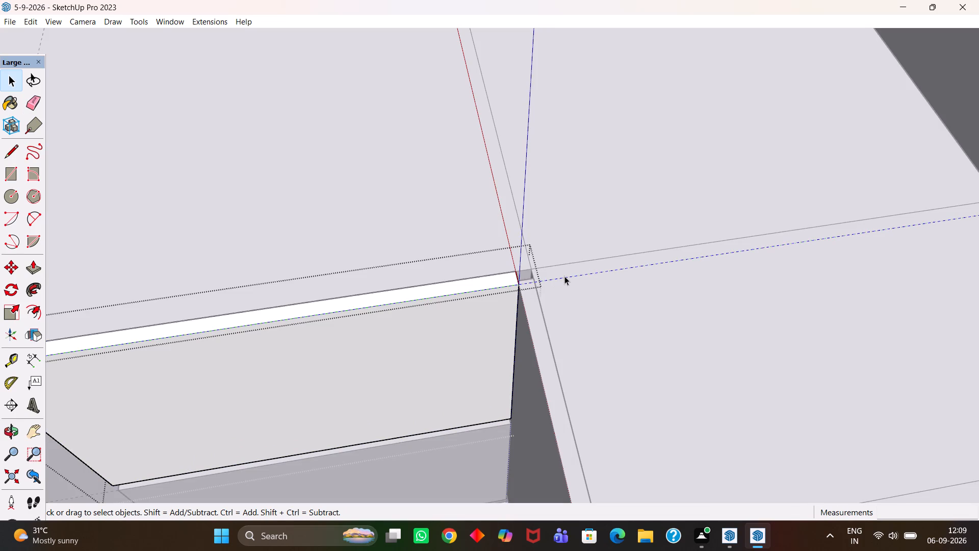
pyautogui.press('Delete')
pyautogui.scroll(-4, 545, 330)
pyautogui.press('h')
pyautogui.scroll(-6, 545, 330)
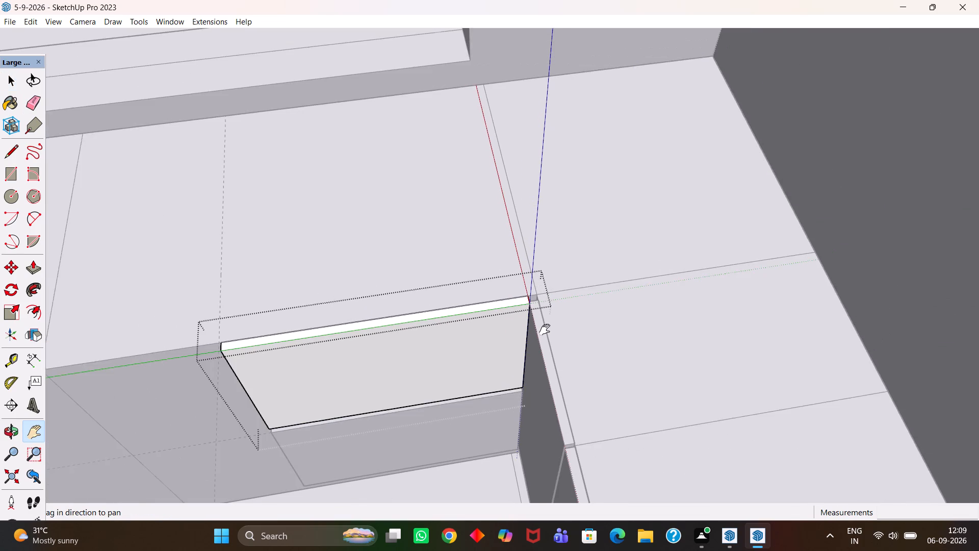
pyautogui.scroll(-7, 545, 330)
pyautogui.scroll(6, 503, 349)
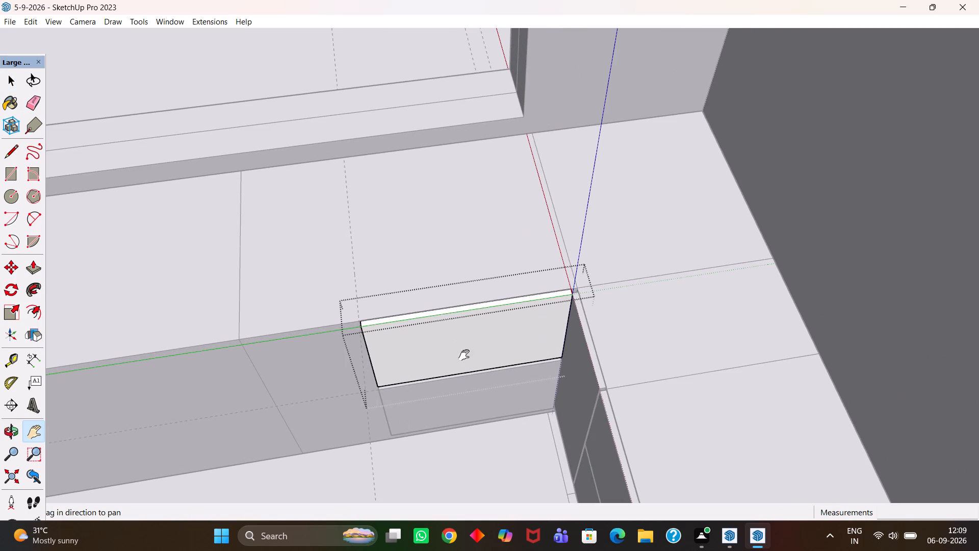
pyautogui.press('space')
pyautogui.click(477, 464)
# Erase the guide line crossing the base unit's top and front at the stacked panels' free end.
pyautogui.scroll(3, 456, 342)
pyautogui.middleClick(456, 342)
pyautogui.moveTo(451, 356); pyautogui.dragTo(464, 363, button='middle')
pyautogui.scroll(1, 458, 360)
pyautogui.press('h')
pyautogui.scroll(1, 446, 363)
pyautogui.moveTo(413, 358); pyautogui.dragTo(463, 354)
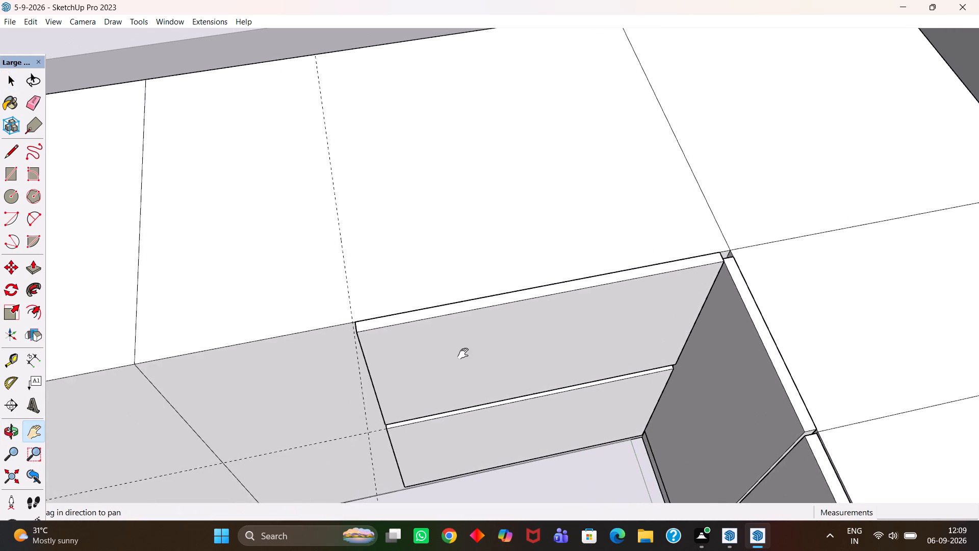
pyautogui.moveTo(463, 354); pyautogui.dragTo(465, 353)
pyautogui.scroll(-4, 392, 334)
pyautogui.moveTo(381, 336); pyautogui.dragTo(505, 349)
pyautogui.scroll(3, 488, 334)
pyautogui.moveTo(516, 344); pyautogui.dragTo(495, 345, button='middle')
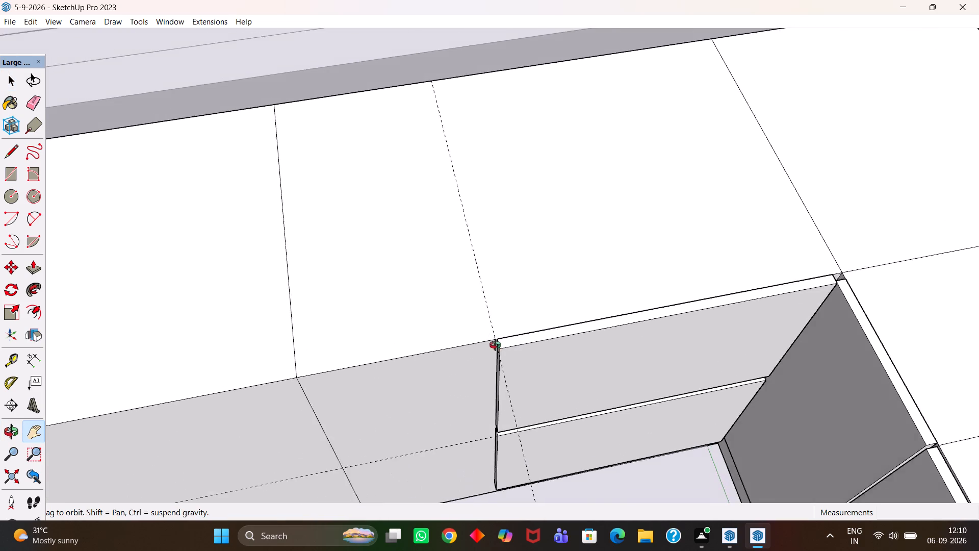
pyautogui.moveTo(495, 345); pyautogui.dragTo(502, 351, button='middle')
pyautogui.scroll(1, 503, 351)
pyautogui.press('h')
pyautogui.scroll(-4, 503, 351)
pyautogui.scroll(3, 509, 358)
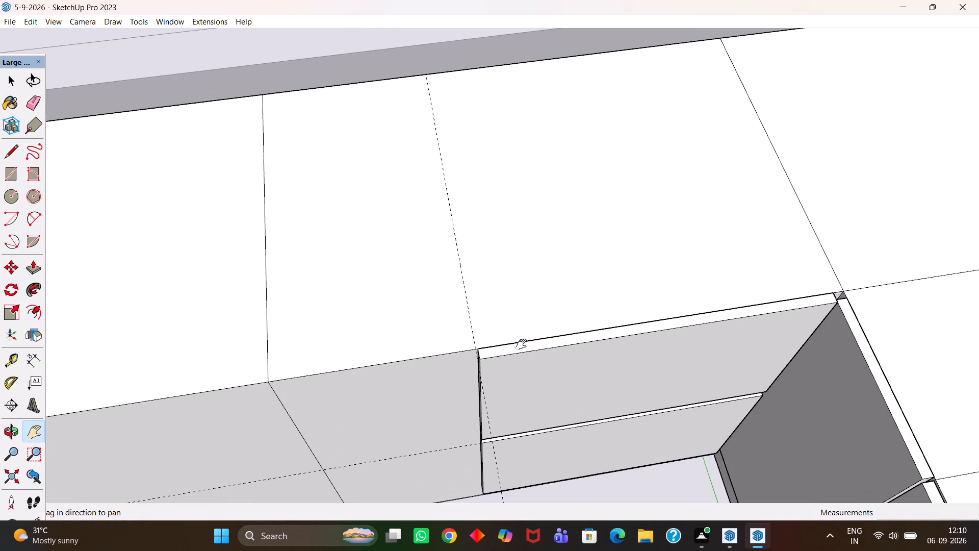
pyautogui.press('h')
pyautogui.scroll(-4, 535, 338)
pyautogui.scroll(5, 536, 366)
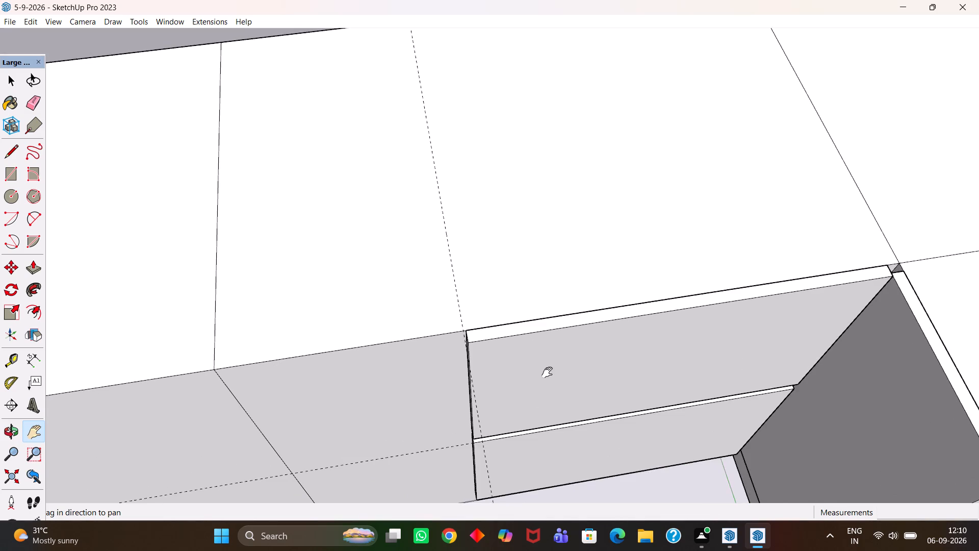
pyautogui.moveTo(535, 380); pyautogui.dragTo(488, 359, button='middle')
pyautogui.scroll(2, 488, 359)
pyautogui.press('h')
pyautogui.scroll(-3, 498, 361)
pyautogui.scroll(2, 498, 360)
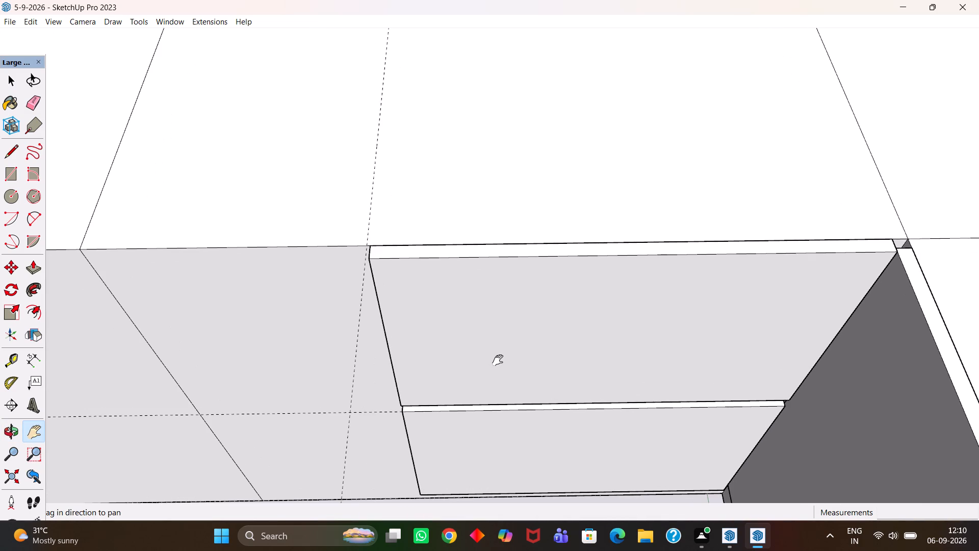
pyautogui.scroll(4, 499, 361)
pyautogui.press('h')
pyautogui.scroll(-5, 502, 361)
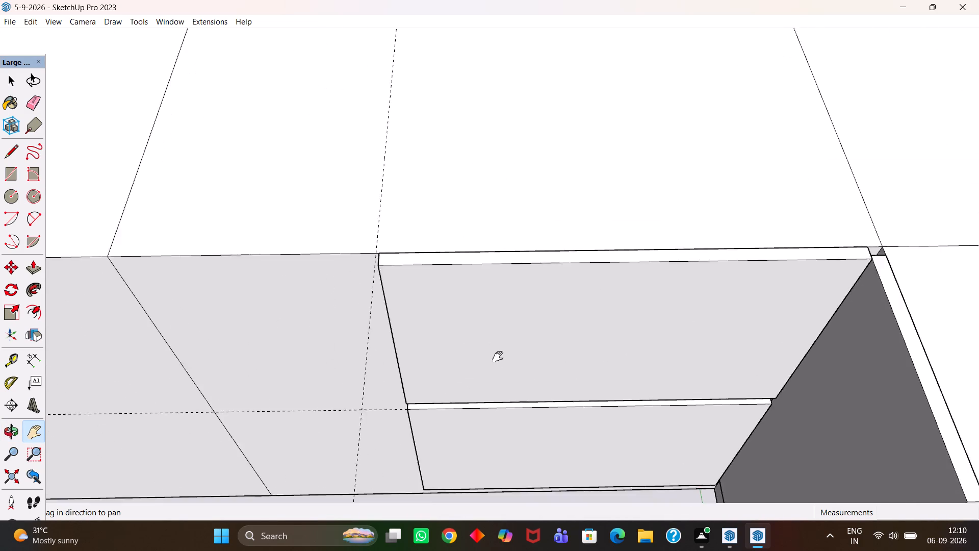
pyautogui.scroll(-1, 498, 357)
pyautogui.moveTo(471, 342); pyautogui.dragTo(489, 362, button='middle')
pyautogui.scroll(3, 472, 344)
pyautogui.scroll(-4, 487, 362)
pyautogui.moveTo(424, 345); pyautogui.dragTo(477, 346)
pyautogui.middleClick(499, 357)
pyautogui.scroll(1, 495, 353)
pyautogui.press('e')
pyautogui.moveTo(489, 307); pyautogui.dragTo(461, 308)
# Copy the lower panel about 1' 11 1/2" along the base unit's front, placing it beside the original's free end.
pyautogui.scroll(-4, 464, 302)
pyautogui.press('h')
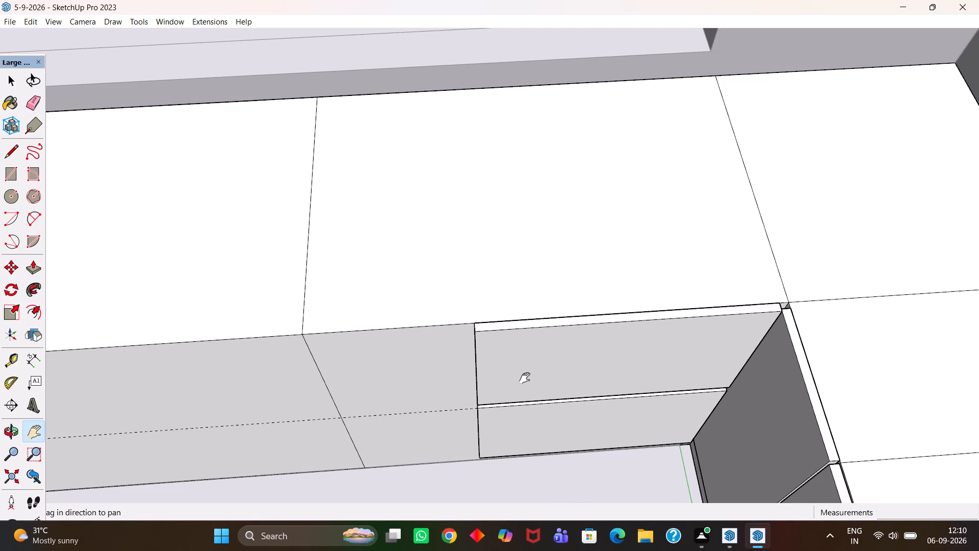
pyautogui.press('h')
pyautogui.scroll(3, 529, 383)
pyautogui.scroll(-4, 529, 383)
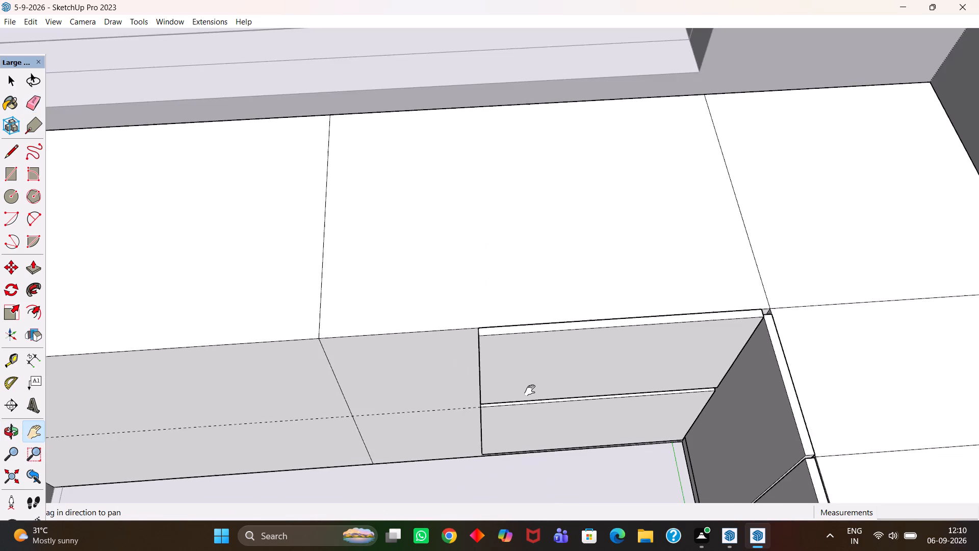
pyautogui.moveTo(534, 404); pyautogui.dragTo(558, 367)
pyautogui.moveTo(540, 379); pyautogui.dragTo(549, 384, button='middle')
pyautogui.press('space')
pyautogui.scroll(1, 549, 384)
pyautogui.click(540, 400)
pyautogui.moveTo(508, 401); pyautogui.dragTo(549, 401, button='middle')
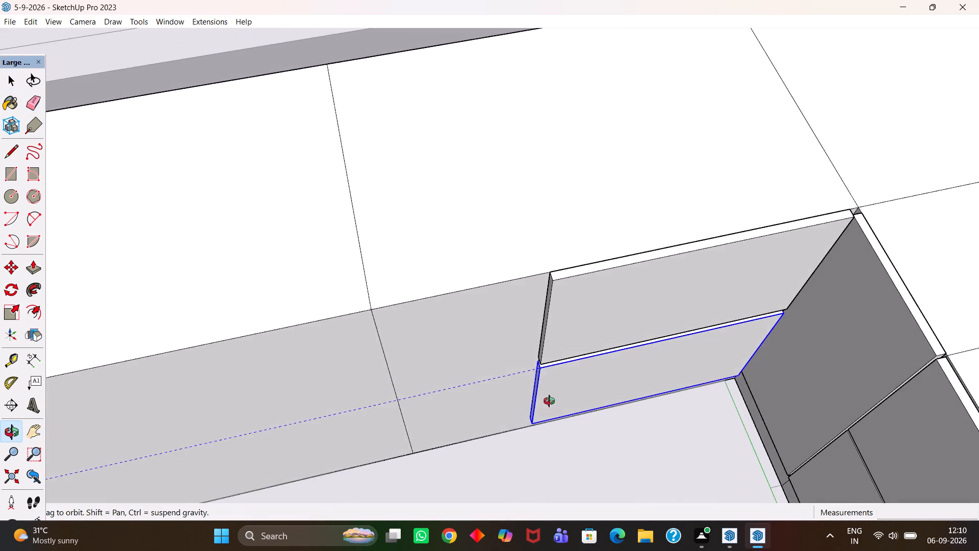
pyautogui.moveTo(549, 401); pyautogui.dragTo(548, 399, button='middle')
pyautogui.middleClick(548, 399)
pyautogui.scroll(2, 548, 399)
pyautogui.press('m')
pyautogui.scroll(2, 512, 411)
pyautogui.moveTo(517, 409); pyautogui.dragTo(552, 408, button='middle')
pyautogui.scroll(3, 552, 408)
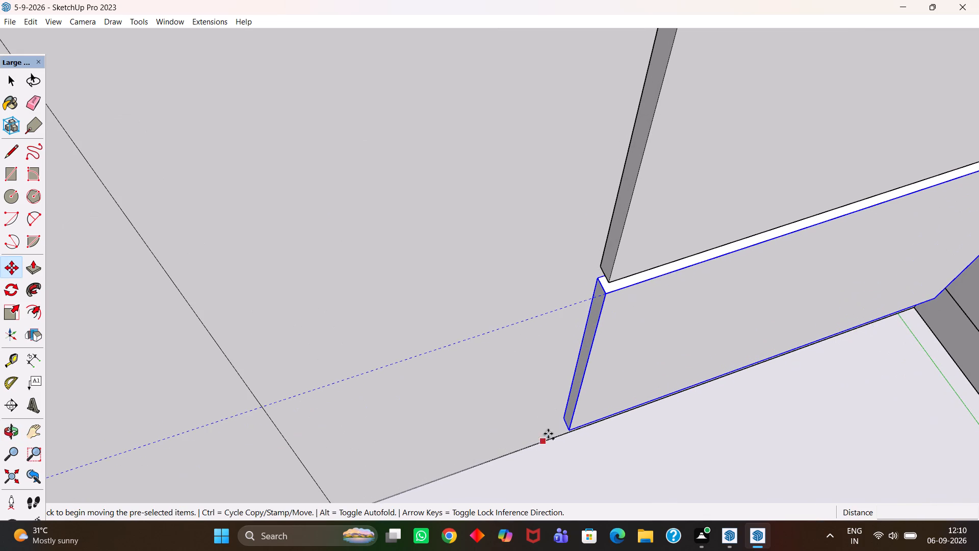
pyautogui.click(564, 417)
pyautogui.scroll(-6, 465, 435)
pyautogui.press('h')
pyautogui.moveTo(398, 453); pyautogui.dragTo(473, 407)
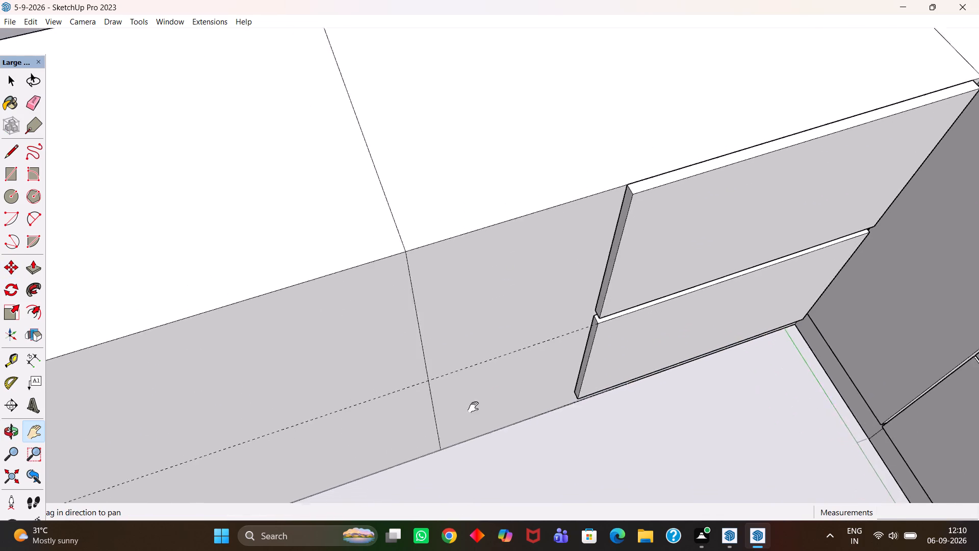
pyautogui.moveTo(473, 407); pyautogui.dragTo(482, 402)
pyautogui.moveTo(487, 416); pyautogui.dragTo(435, 423, button='middle')
pyautogui.press('Escape')
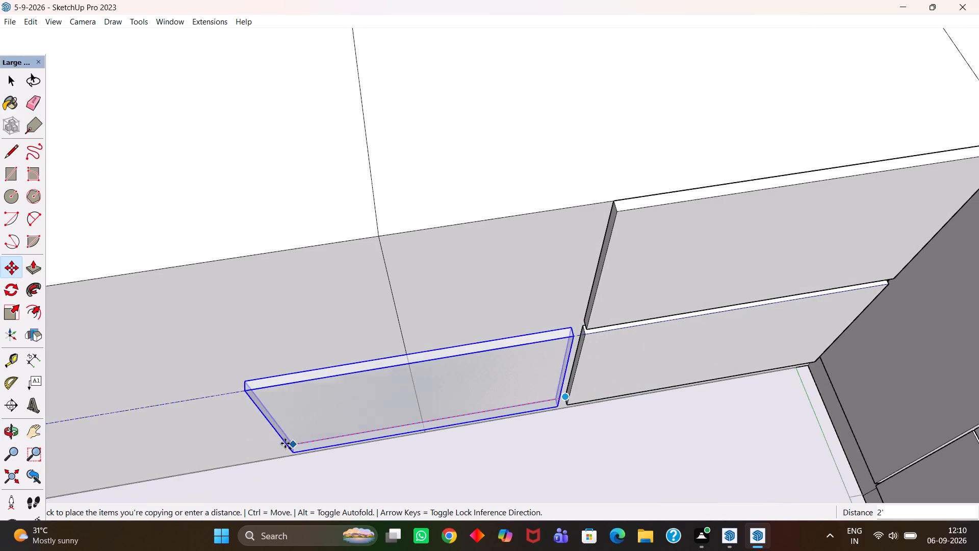
pyautogui.click(301, 443)
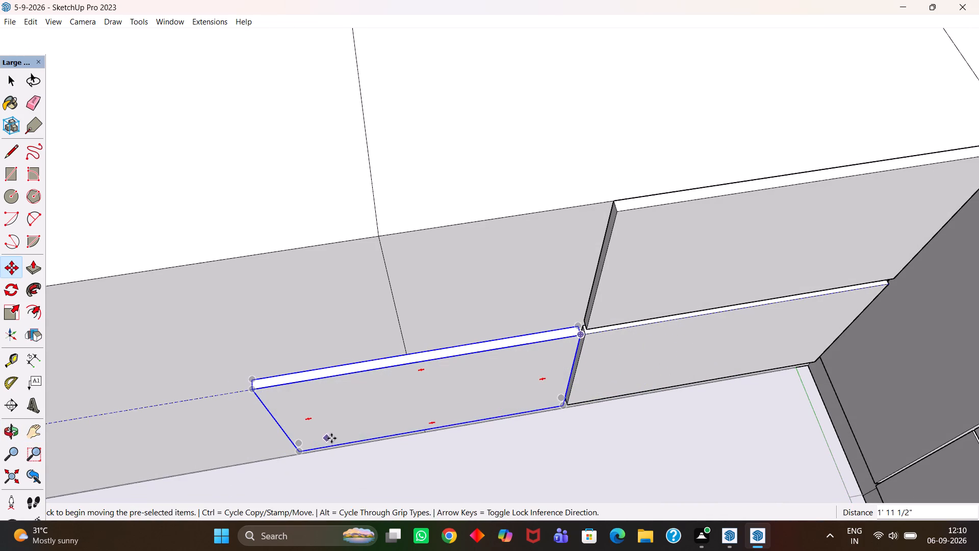
# Open the copied lower panel and Push/Pull its far end face inward about 10 1/2" to the base unit's division line.
pyautogui.press('h')
pyautogui.scroll(6, 363, 430)
pyautogui.moveTo(304, 406); pyautogui.dragTo(514, 371)
pyautogui.scroll(-4, 485, 371)
pyautogui.moveTo(412, 372); pyautogui.dragTo(497, 383, button='middle')
pyautogui.scroll(1, 417, 372)
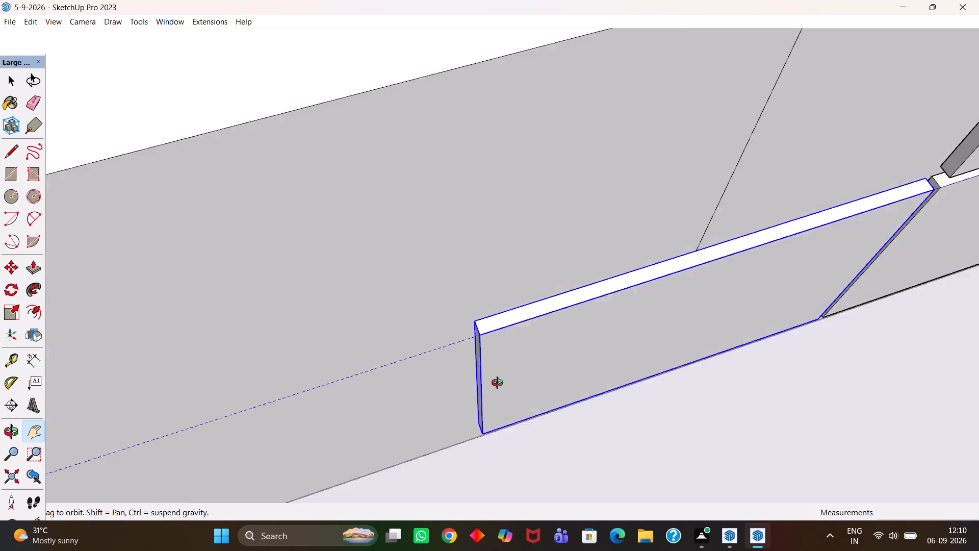
pyautogui.moveTo(497, 383); pyautogui.dragTo(487, 367, button='middle')
pyautogui.scroll(6, 487, 367)
pyautogui.moveTo(529, 351); pyautogui.dragTo(487, 391)
pyautogui.moveTo(481, 399); pyautogui.dragTo(481, 398, button='middle')
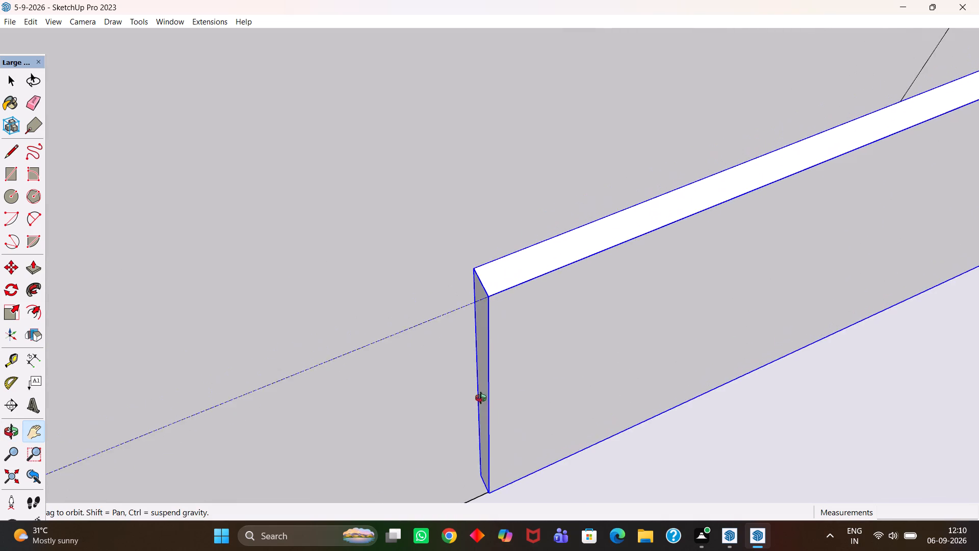
pyautogui.moveTo(481, 398); pyautogui.dragTo(475, 377, button='middle')
pyautogui.scroll(3, 475, 377)
pyautogui.scroll(-3, 480, 381)
pyautogui.scroll(1, 482, 382)
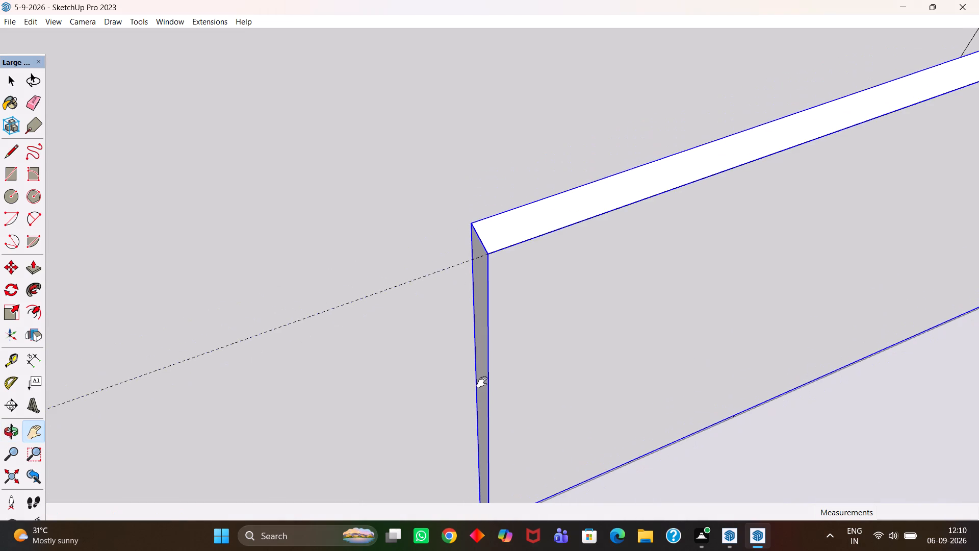
pyautogui.scroll(4, 482, 382)
pyautogui.press('space')
pyautogui.click(483, 373)
pyautogui.doubleClick(483, 373)
pyautogui.click(480, 363)
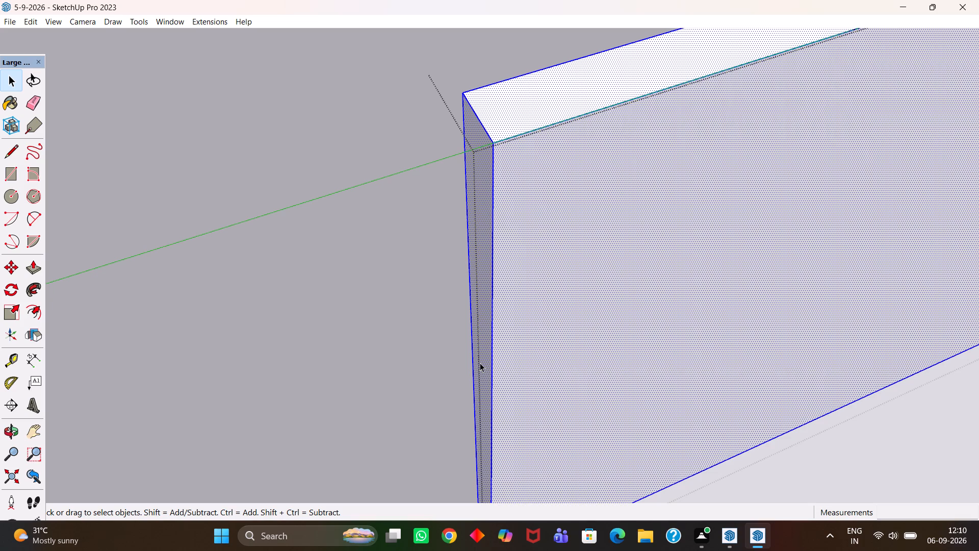
pyautogui.press('p')
pyautogui.click(482, 365)
pyautogui.scroll(-2, 573, 338)
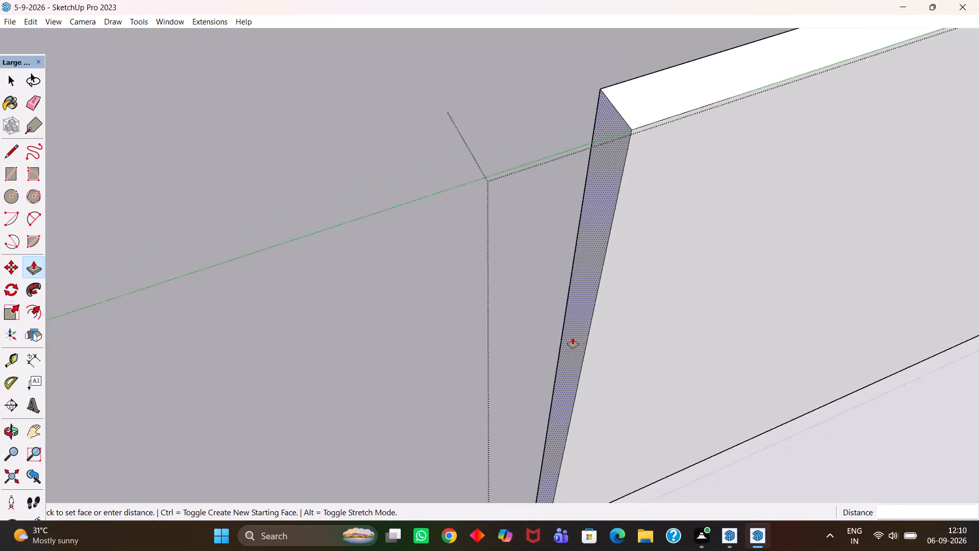
pyautogui.scroll(-8, 573, 338)
pyautogui.press('h')
pyautogui.moveTo(654, 292); pyautogui.dragTo(449, 376)
pyautogui.scroll(-9, 449, 376)
pyautogui.moveTo(576, 353); pyautogui.dragTo(527, 383, button='middle')
pyautogui.scroll(2, 527, 383)
pyautogui.press('Escape')
pyautogui.click(462, 311)
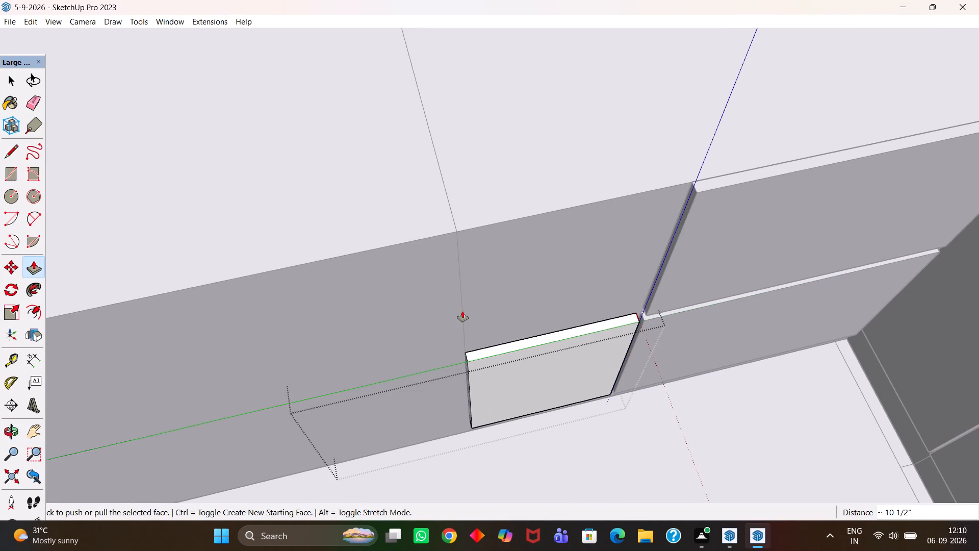
pyautogui.scroll(-4, 468, 322)
pyautogui.press('space')
pyautogui.scroll(4, 541, 364)
pyautogui.moveTo(571, 372); pyautogui.dragTo(517, 388, button='middle')
pyautogui.scroll(1, 531, 380)
pyautogui.press('space')
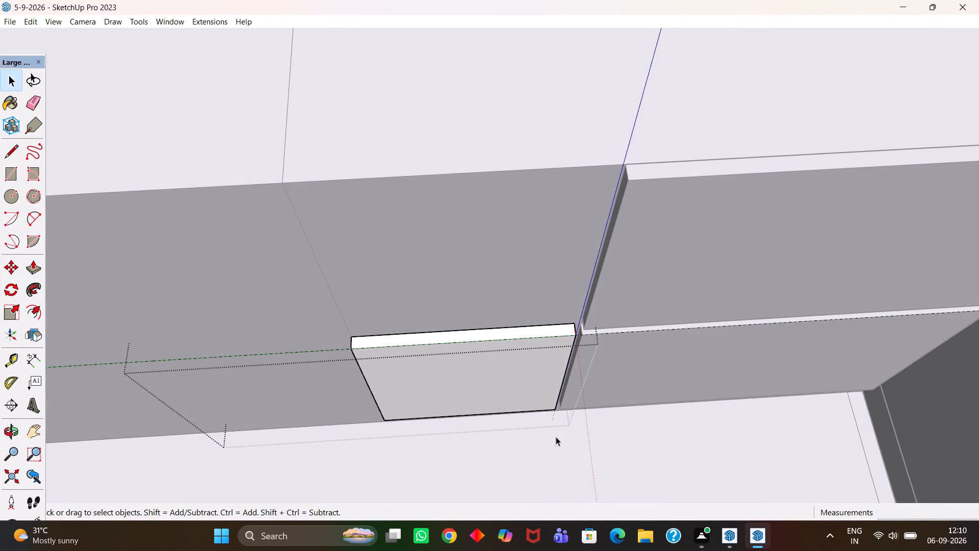
pyautogui.click(559, 453)
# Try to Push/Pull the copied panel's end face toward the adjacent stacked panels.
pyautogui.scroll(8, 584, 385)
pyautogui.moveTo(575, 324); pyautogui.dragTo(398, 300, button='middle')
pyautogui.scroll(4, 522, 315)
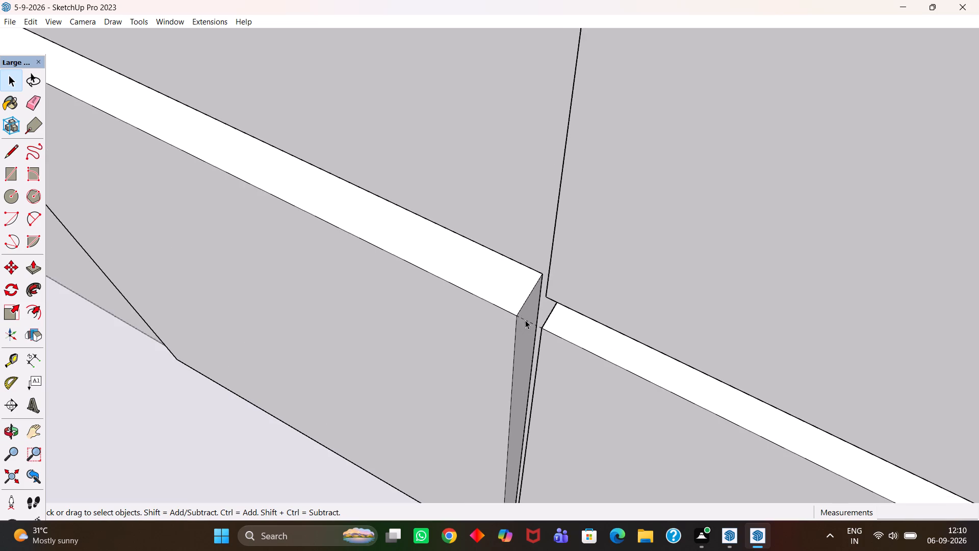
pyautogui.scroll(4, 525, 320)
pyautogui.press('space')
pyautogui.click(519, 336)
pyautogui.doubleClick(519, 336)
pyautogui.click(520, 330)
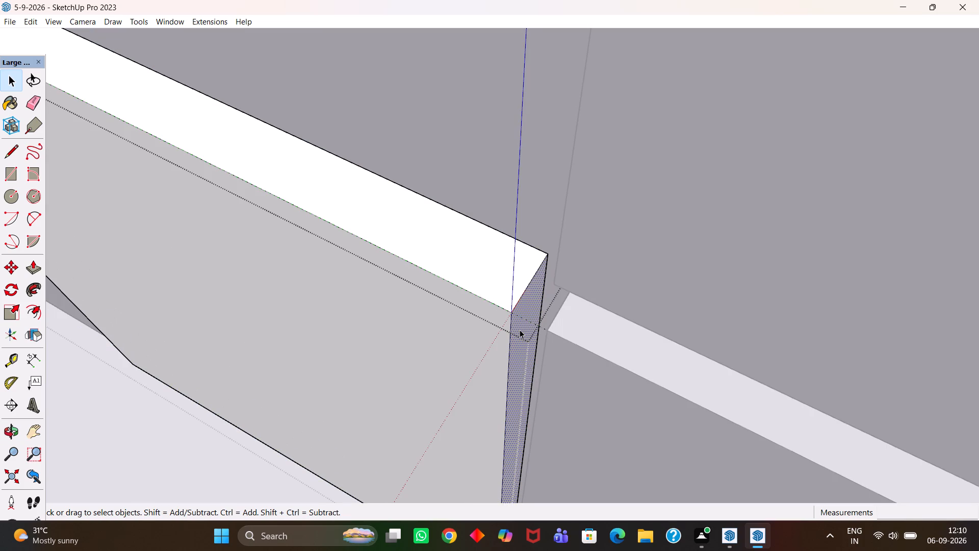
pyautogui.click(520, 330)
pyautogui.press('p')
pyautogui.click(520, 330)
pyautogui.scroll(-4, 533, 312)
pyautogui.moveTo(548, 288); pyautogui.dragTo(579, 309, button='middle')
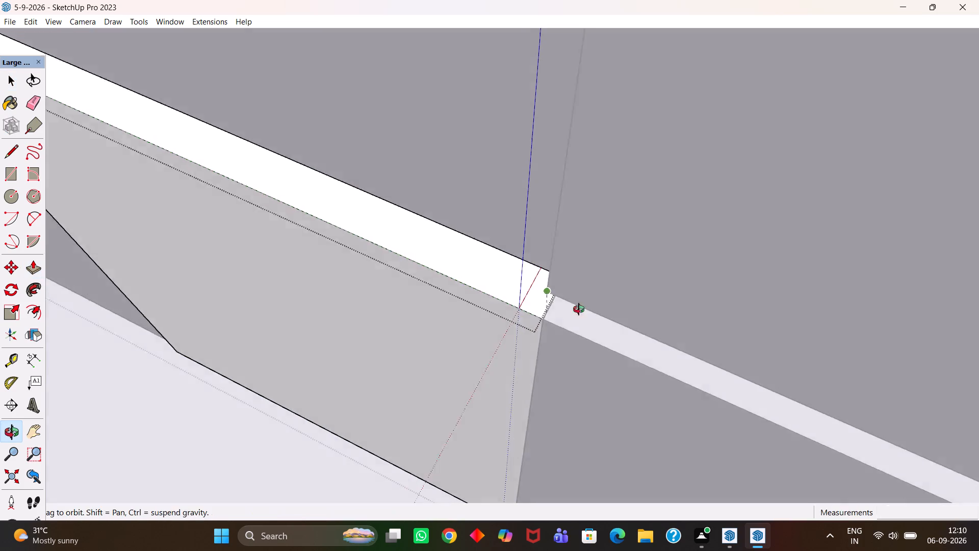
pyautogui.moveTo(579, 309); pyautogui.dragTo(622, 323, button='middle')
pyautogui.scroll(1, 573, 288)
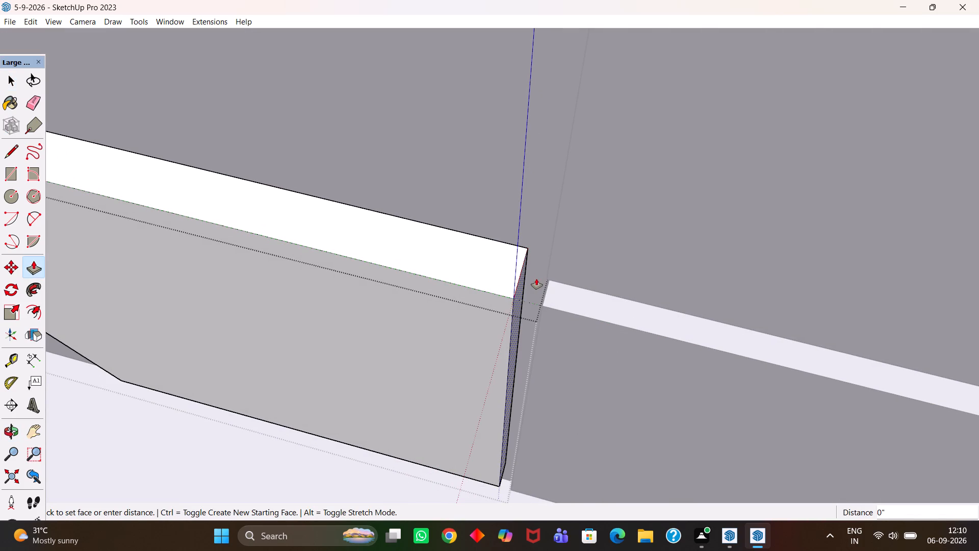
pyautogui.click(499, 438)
# Place a guide line 5 mm from the end edge of the adjacent stacked panels, on the copied panel's side.
pyautogui.press('t')
pyautogui.scroll(3, 525, 434)
pyautogui.click(522, 422)
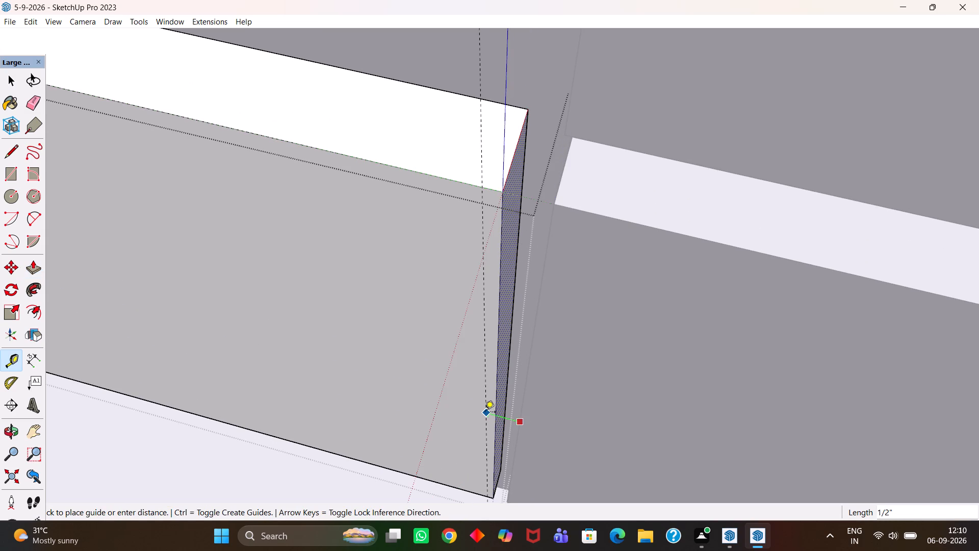
pyautogui.write('5mm')
pyautogui.press('Return')
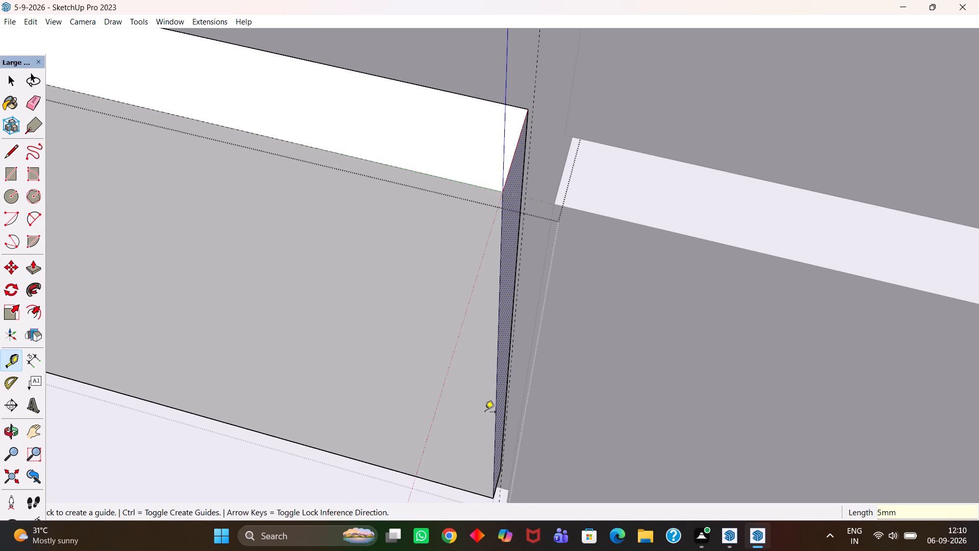
# Push/Pull the copied panel's end face out to the 5 mm guide line.
pyautogui.press('h')
pyautogui.scroll(3, 499, 410)
pyautogui.moveTo(509, 433); pyautogui.dragTo(496, 423, button='middle')
pyautogui.scroll(1, 495, 423)
pyautogui.press('space')
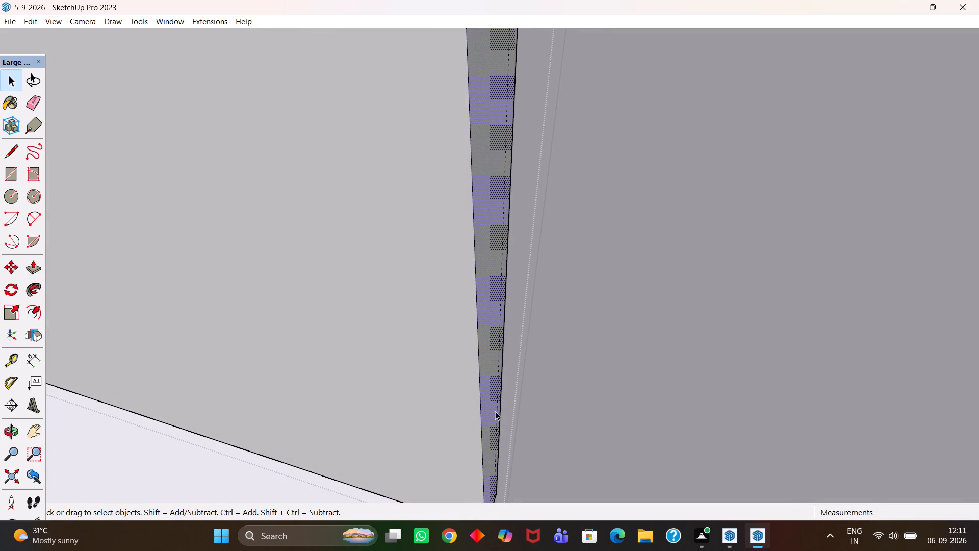
pyautogui.click(491, 406)
pyautogui.press('p')
pyautogui.click(485, 406)
pyautogui.click(497, 416)
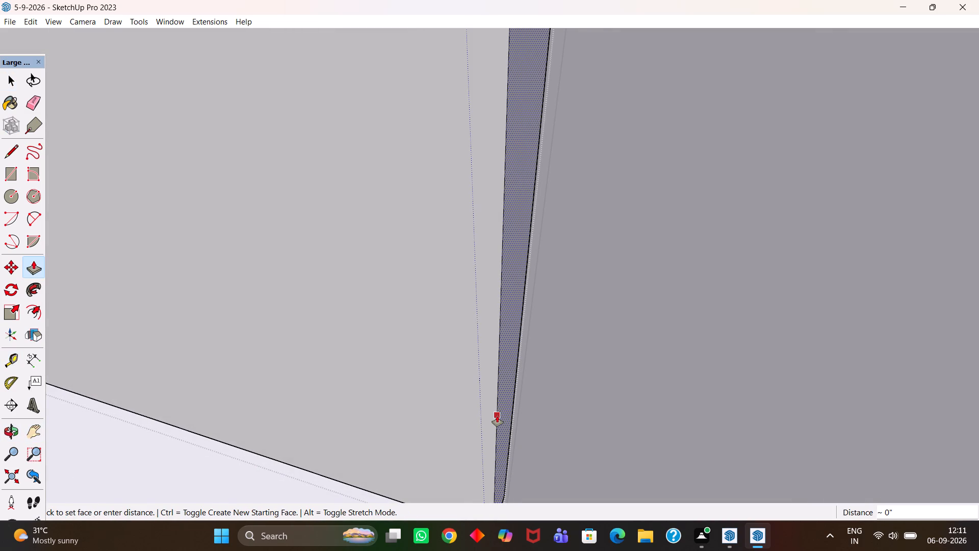
# Push/Pull the copied panel's top face up about 1' 3 1/2" to the base unit's top edge and close the group.
pyautogui.press('h')
pyautogui.scroll(-16, 511, 425)
pyautogui.moveTo(440, 407); pyautogui.dragTo(480, 405, button='middle')
pyautogui.scroll(1, 440, 407)
pyautogui.scroll(-3, 480, 405)
pyautogui.press('space')
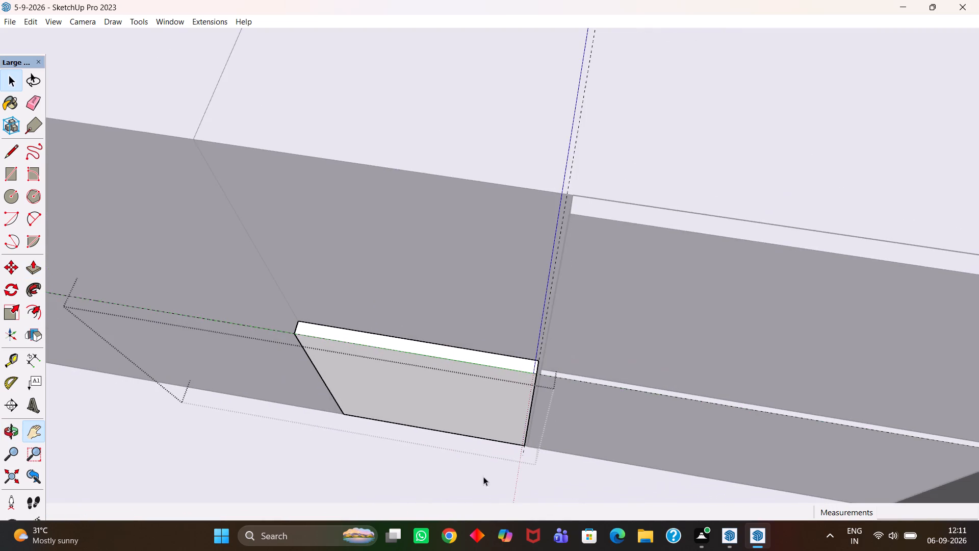
pyautogui.click(464, 489)
pyautogui.click(470, 485)
pyautogui.scroll(3, 522, 384)
pyautogui.doubleClick(522, 361)
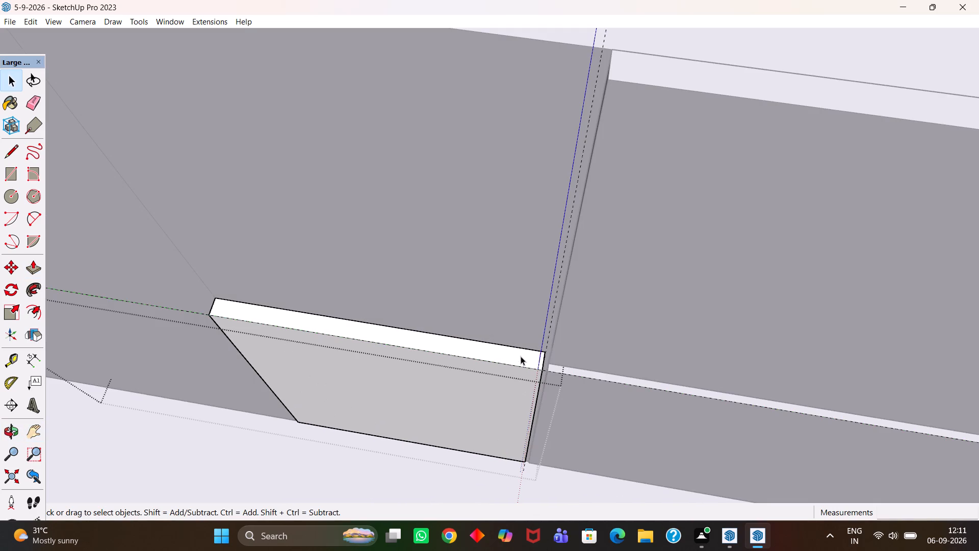
pyautogui.click(521, 356)
pyautogui.press('p')
pyautogui.click(521, 357)
pyautogui.scroll(-3, 557, 309)
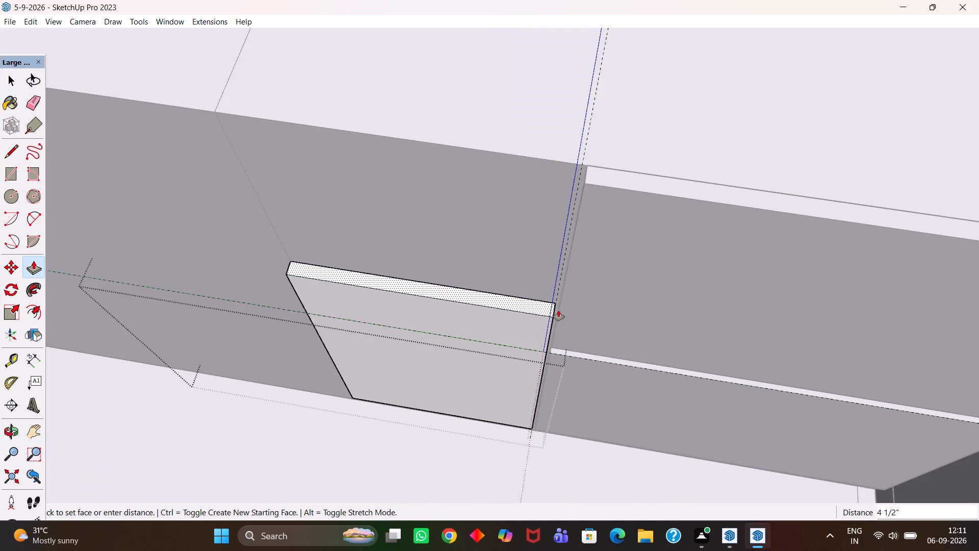
pyautogui.scroll(-4, 558, 310)
pyautogui.scroll(1, 573, 231)
pyautogui.click(579, 209)
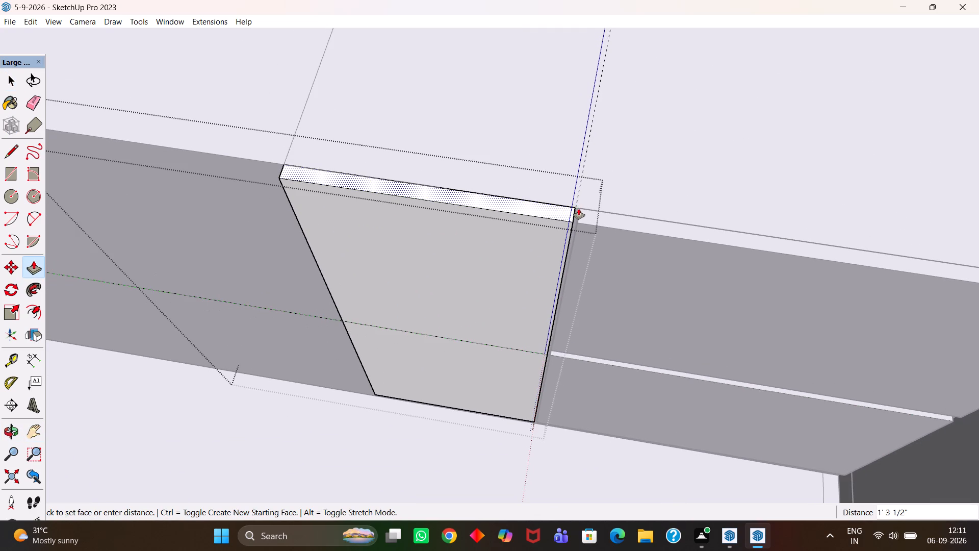
pyautogui.scroll(-9, 575, 212)
pyautogui.press('h')
pyautogui.scroll(1, 513, 268)
pyautogui.moveTo(514, 271); pyautogui.dragTo(546, 312, button='middle')
pyautogui.press('space')
pyautogui.click(620, 425)
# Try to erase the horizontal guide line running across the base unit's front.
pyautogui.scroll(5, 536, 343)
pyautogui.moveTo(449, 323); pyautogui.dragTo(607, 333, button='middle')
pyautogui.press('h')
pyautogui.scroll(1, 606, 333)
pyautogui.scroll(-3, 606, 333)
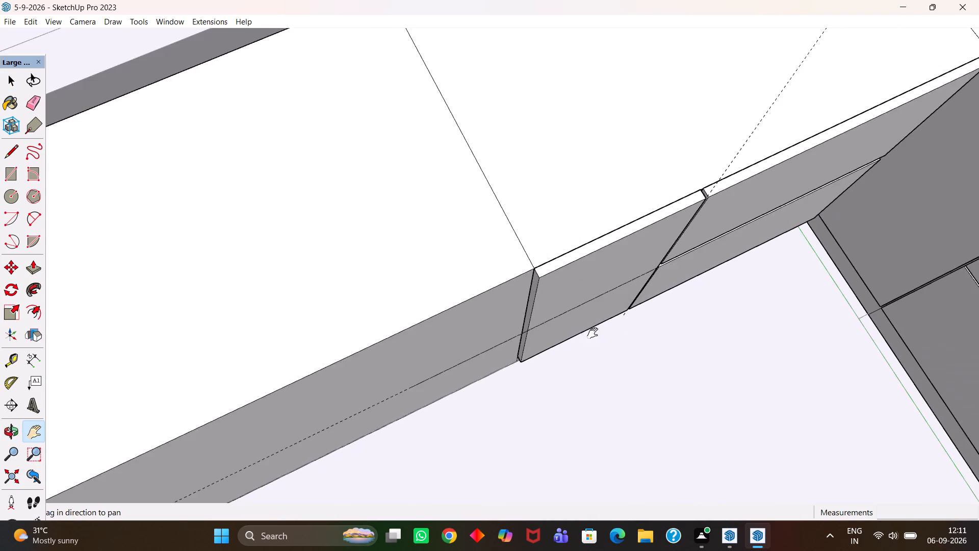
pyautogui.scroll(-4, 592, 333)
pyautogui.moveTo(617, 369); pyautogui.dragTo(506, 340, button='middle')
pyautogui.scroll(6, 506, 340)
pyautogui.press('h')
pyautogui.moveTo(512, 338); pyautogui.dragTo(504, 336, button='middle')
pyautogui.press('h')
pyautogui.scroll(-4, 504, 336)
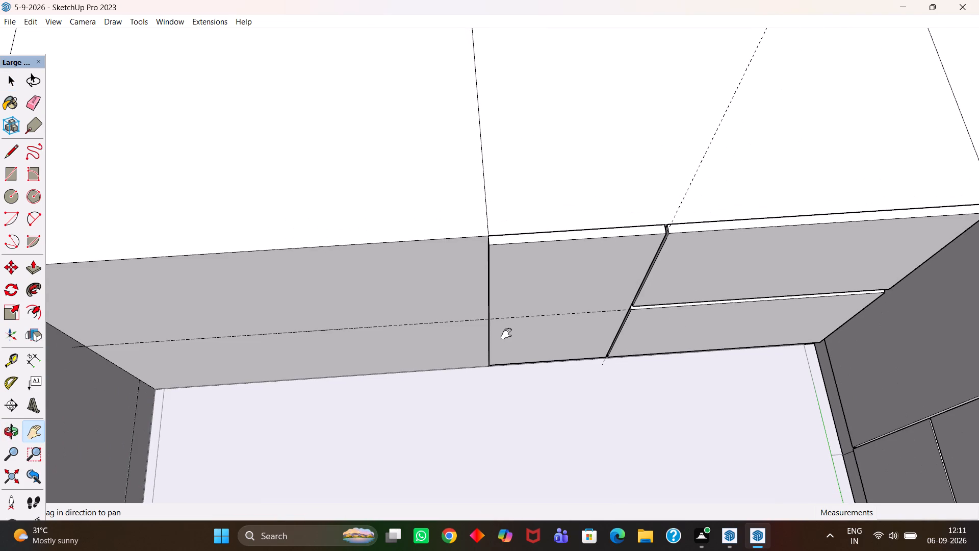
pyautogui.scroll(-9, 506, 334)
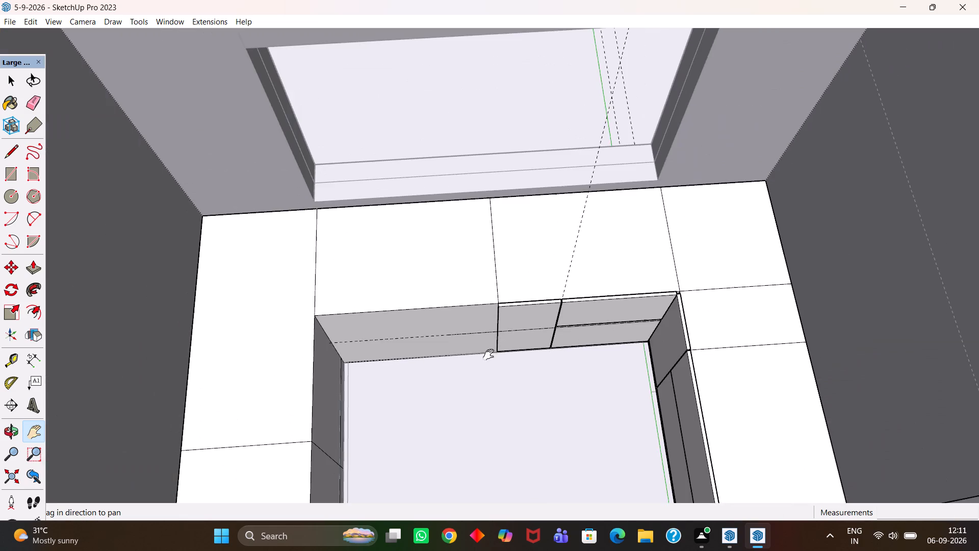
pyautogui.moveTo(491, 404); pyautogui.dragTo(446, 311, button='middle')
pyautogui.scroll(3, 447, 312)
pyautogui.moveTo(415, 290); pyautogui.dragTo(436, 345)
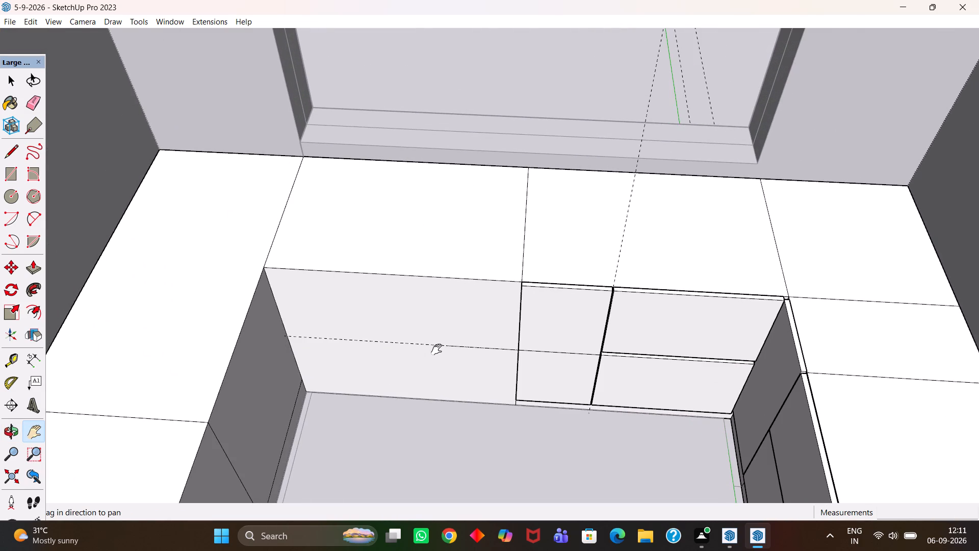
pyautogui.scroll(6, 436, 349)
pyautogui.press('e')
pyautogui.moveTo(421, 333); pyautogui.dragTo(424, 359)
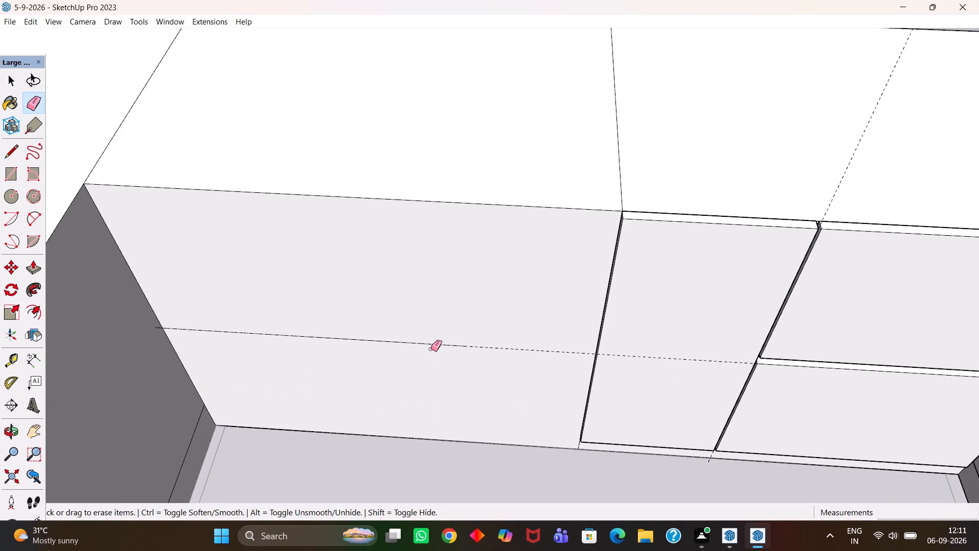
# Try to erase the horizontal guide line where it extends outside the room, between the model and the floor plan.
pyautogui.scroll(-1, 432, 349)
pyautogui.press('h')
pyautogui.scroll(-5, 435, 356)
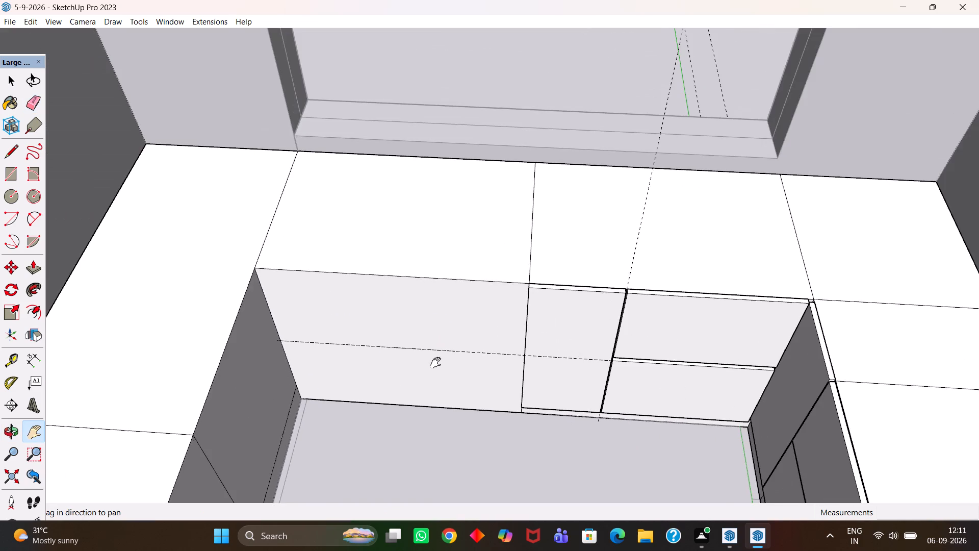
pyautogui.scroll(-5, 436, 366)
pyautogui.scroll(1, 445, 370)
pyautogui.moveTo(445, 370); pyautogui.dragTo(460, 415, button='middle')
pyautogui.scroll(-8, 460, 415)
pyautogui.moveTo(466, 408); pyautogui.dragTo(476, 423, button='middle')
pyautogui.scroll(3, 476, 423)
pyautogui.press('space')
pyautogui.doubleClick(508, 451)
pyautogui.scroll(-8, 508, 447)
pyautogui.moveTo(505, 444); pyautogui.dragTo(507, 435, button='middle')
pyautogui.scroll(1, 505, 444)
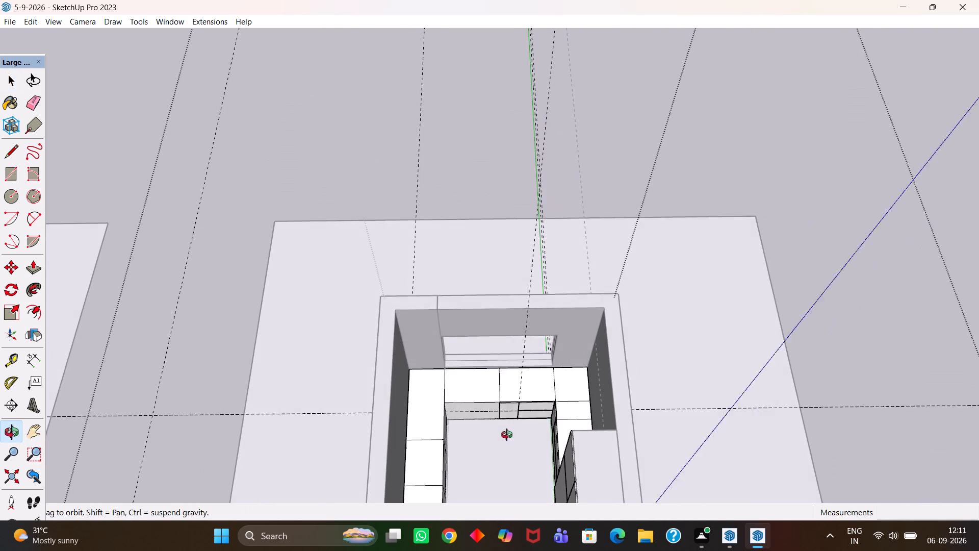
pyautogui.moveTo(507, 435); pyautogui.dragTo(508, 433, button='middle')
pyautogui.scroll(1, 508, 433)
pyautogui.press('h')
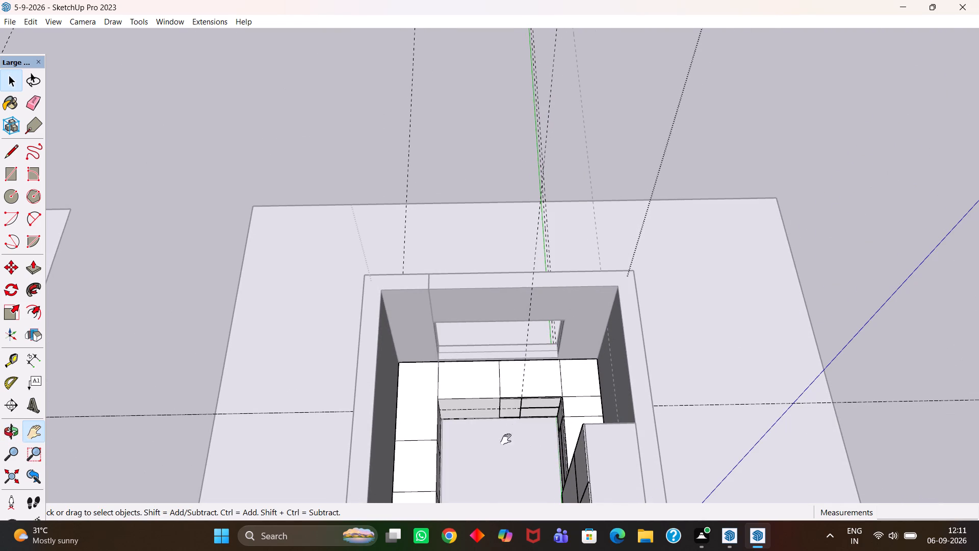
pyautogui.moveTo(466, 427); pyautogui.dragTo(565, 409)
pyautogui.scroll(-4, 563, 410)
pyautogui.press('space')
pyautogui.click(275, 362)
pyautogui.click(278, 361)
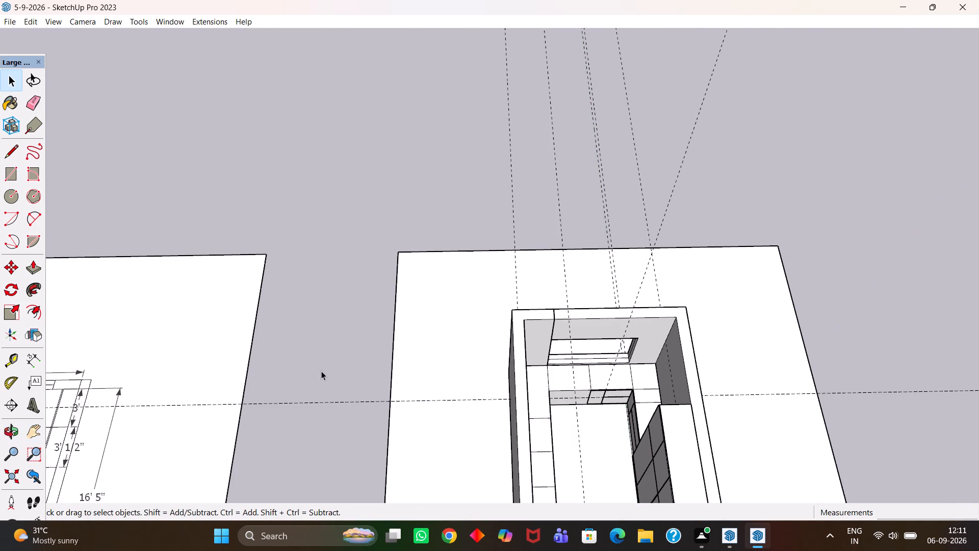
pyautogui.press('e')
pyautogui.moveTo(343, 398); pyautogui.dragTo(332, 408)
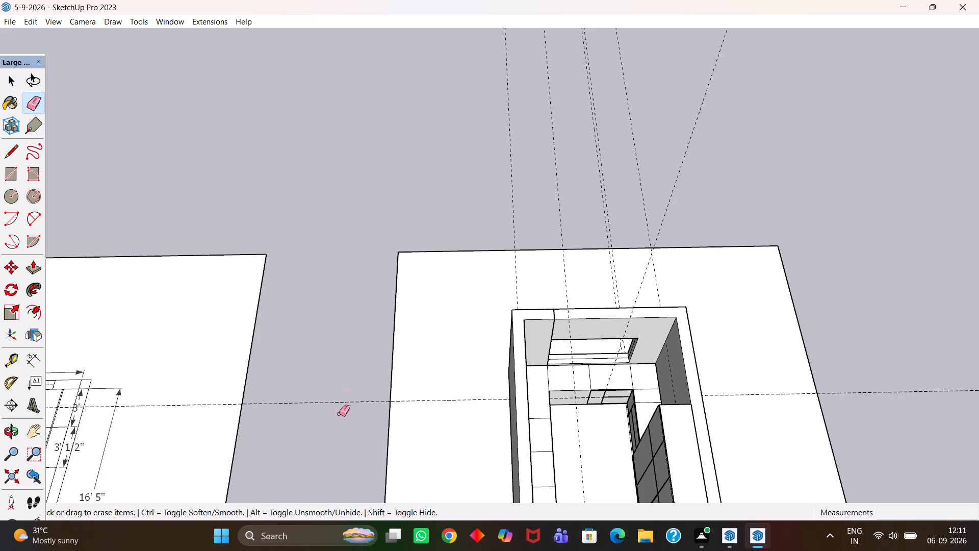
# Open the base unit group and delete the lower stacked panel together with its horizontal guide line.
pyautogui.press('space')
pyautogui.doubleClick(333, 404)
pyautogui.click(333, 403)
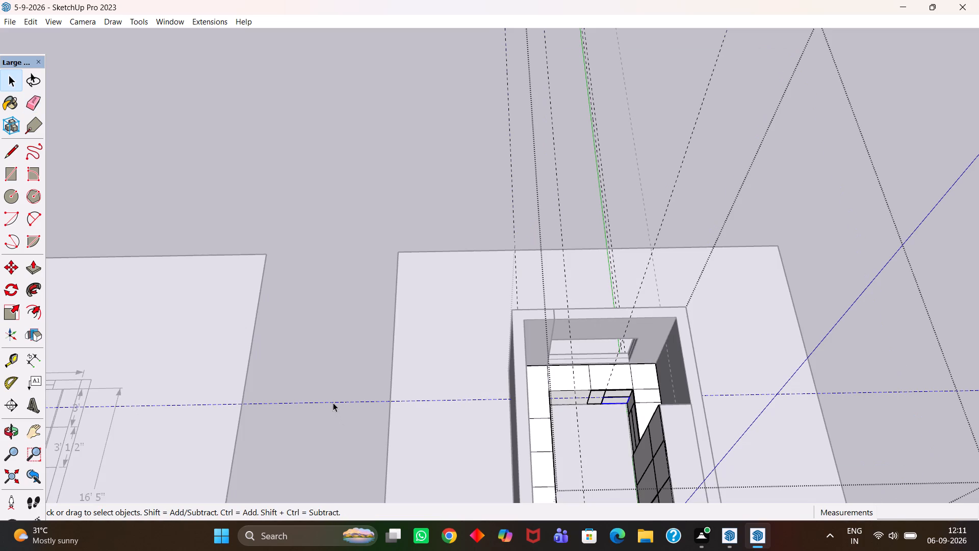
pyautogui.press('Delete')
pyautogui.press('Delete')
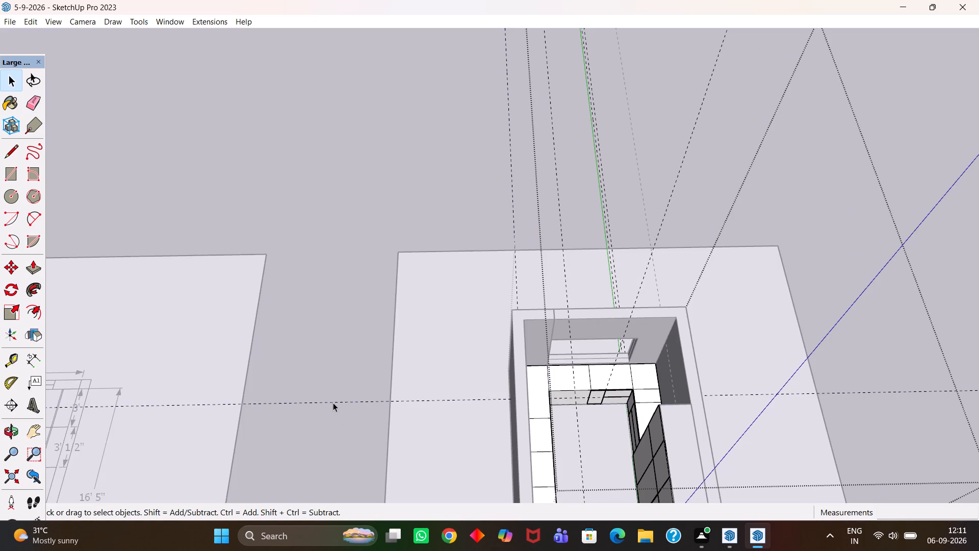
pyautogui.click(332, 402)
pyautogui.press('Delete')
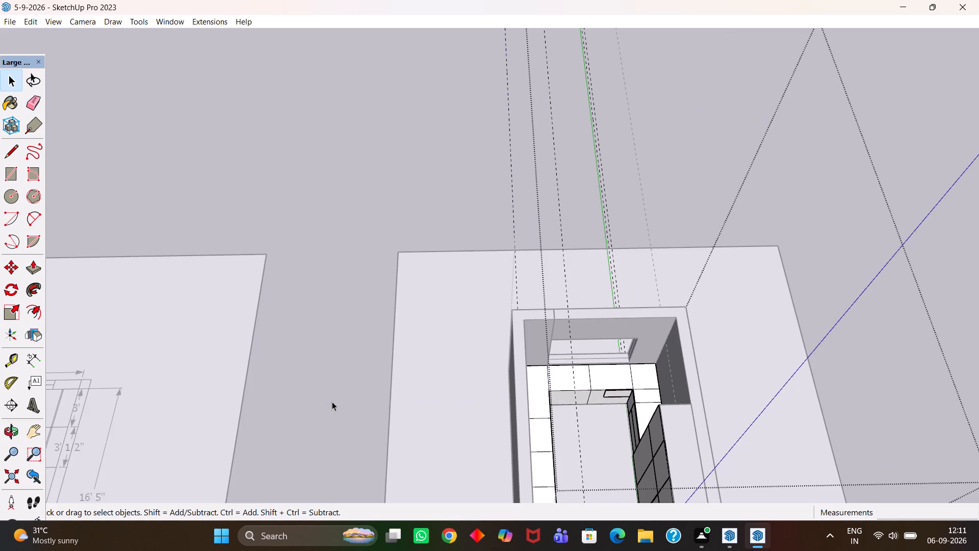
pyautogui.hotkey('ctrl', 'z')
# Open the copied tall panel and delete the horizontal guide line inside it.
pyautogui.tripleClick(332, 402)
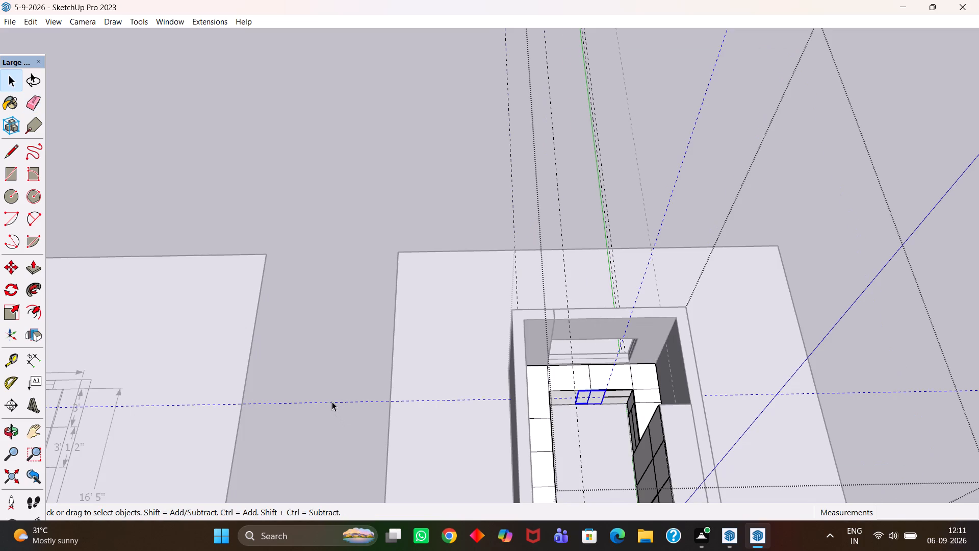
pyautogui.click(332, 400)
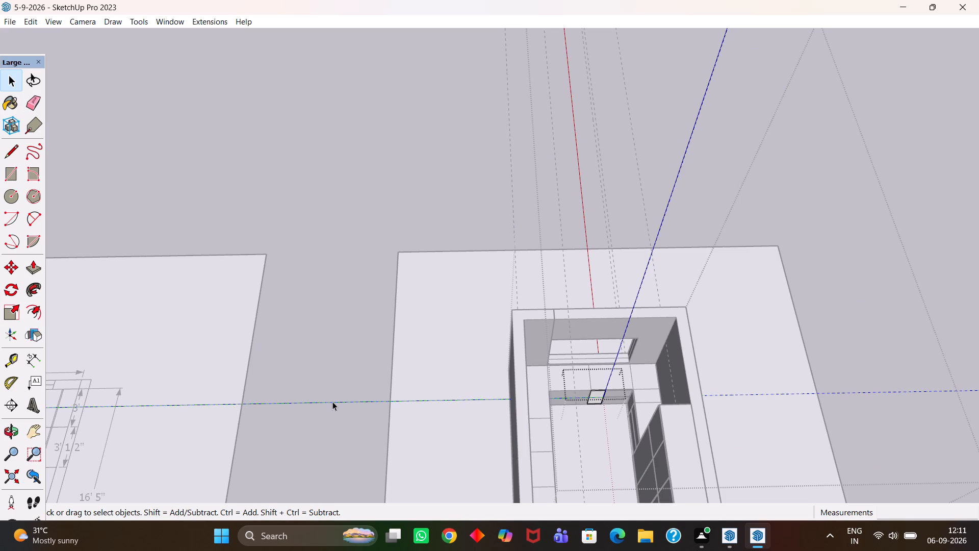
pyautogui.press('Delete')
pyautogui.click(341, 427)
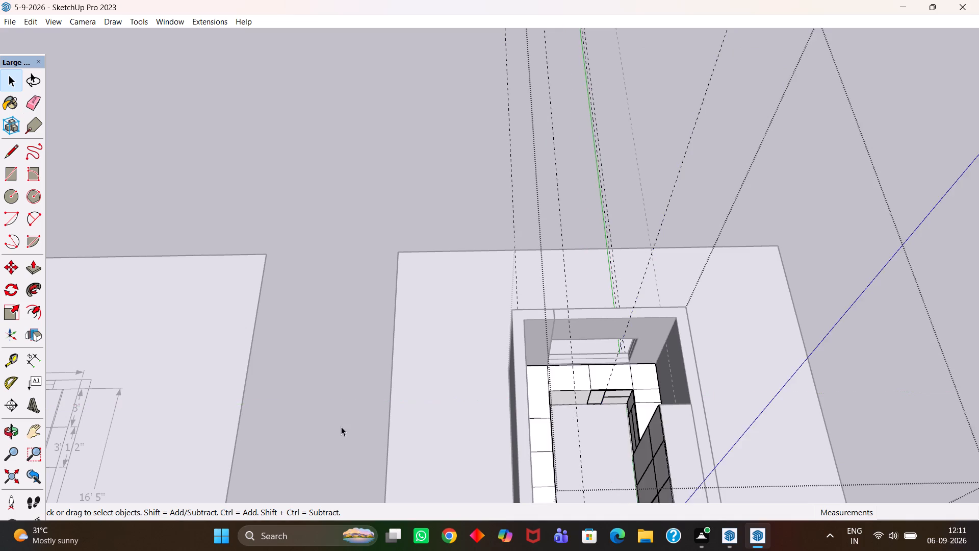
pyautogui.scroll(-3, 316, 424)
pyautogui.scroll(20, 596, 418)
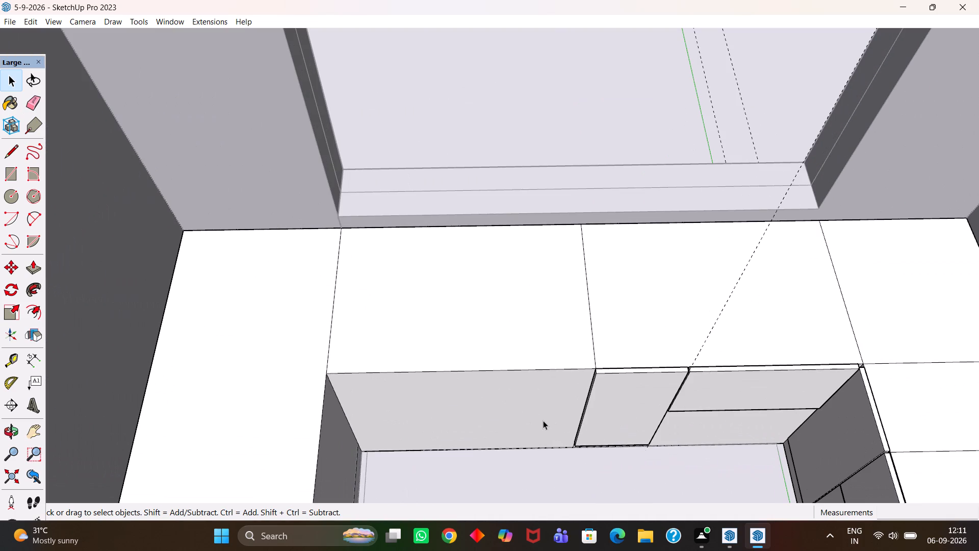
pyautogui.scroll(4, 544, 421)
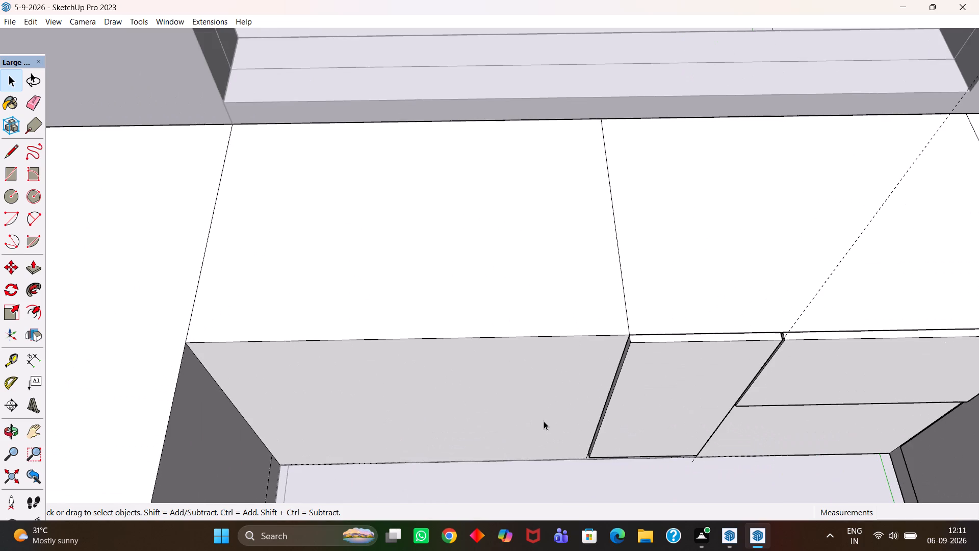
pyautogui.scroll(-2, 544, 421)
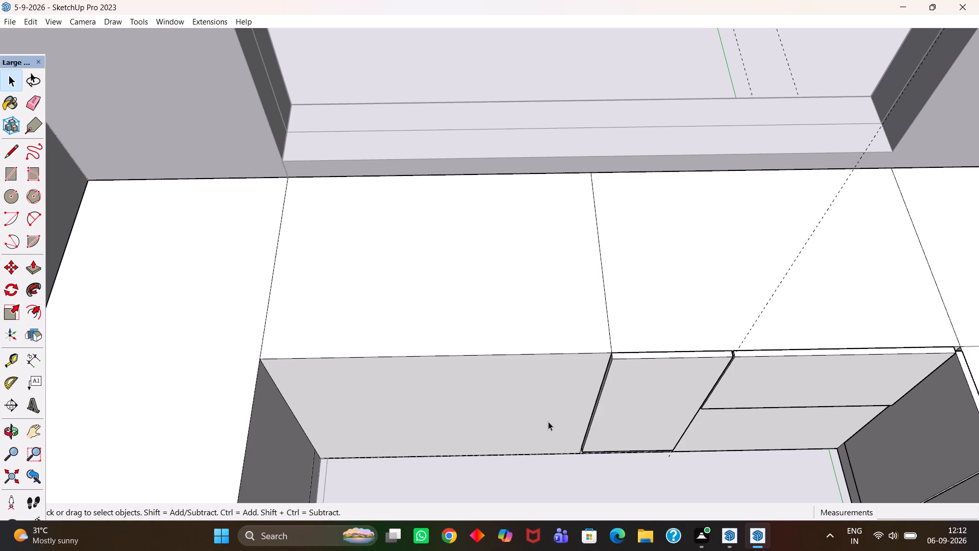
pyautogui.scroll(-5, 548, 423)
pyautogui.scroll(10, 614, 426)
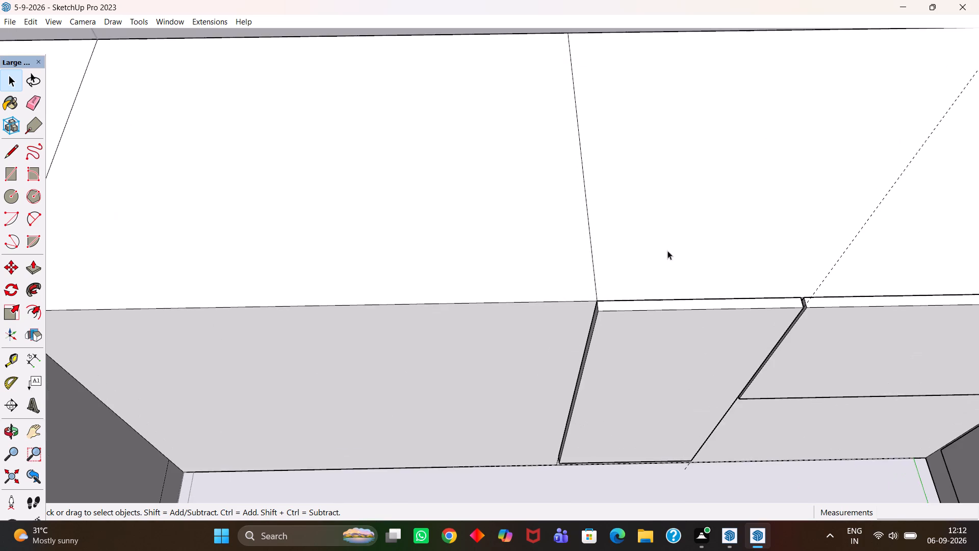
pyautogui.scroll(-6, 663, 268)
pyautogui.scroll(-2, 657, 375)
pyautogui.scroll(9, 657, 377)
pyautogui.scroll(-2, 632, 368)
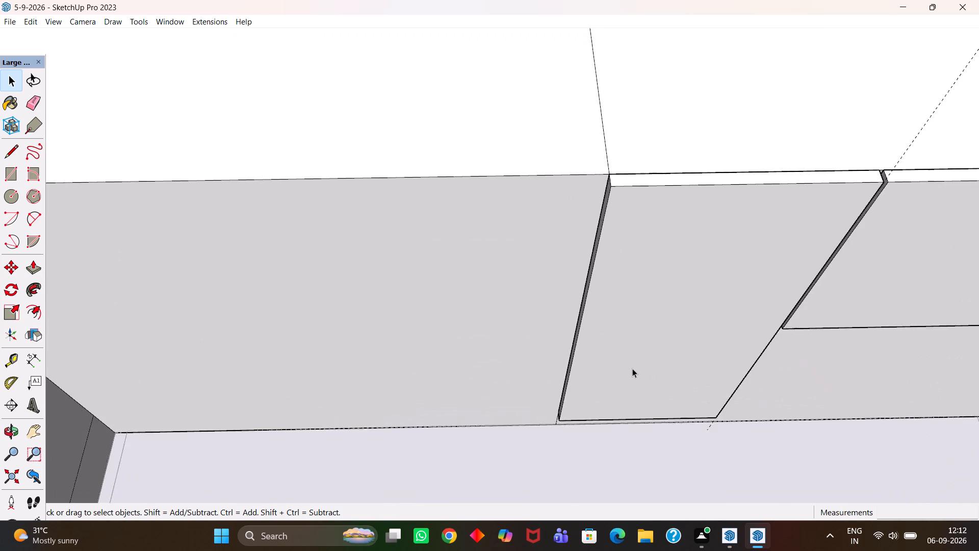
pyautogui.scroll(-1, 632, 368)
# Copy the guide-free full-height front panel about 1' 1" along the base unit, to the opposite side from the stacked panels.
pyautogui.click(636, 364)
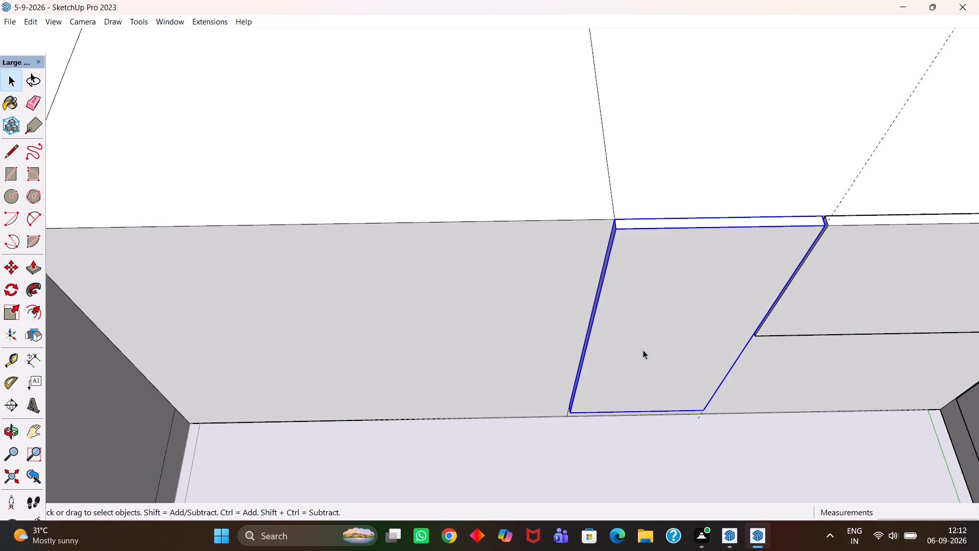
pyautogui.scroll(-4, 655, 335)
pyautogui.scroll(5, 648, 334)
pyautogui.press('h')
pyautogui.moveTo(626, 293); pyautogui.dragTo(615, 314, button='middle')
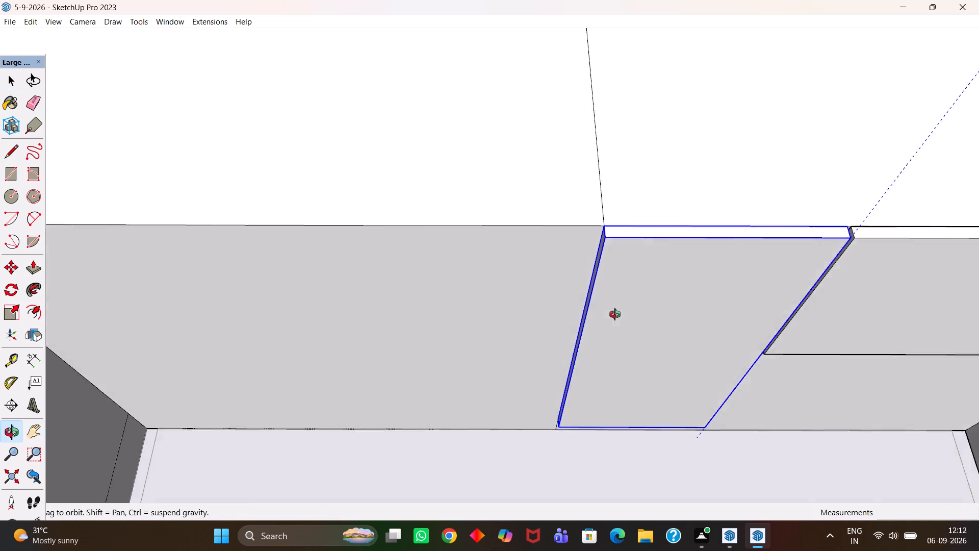
pyautogui.moveTo(615, 314); pyautogui.dragTo(611, 356, button='middle')
pyautogui.scroll(1, 616, 367)
pyautogui.press('m')
pyautogui.scroll(-3, 617, 349)
pyautogui.scroll(2, 781, 359)
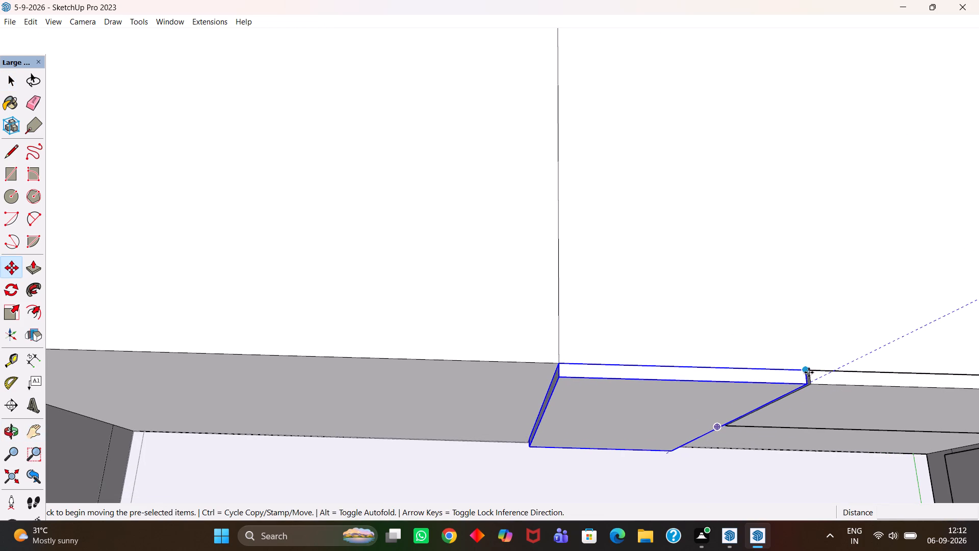
pyautogui.click(809, 372)
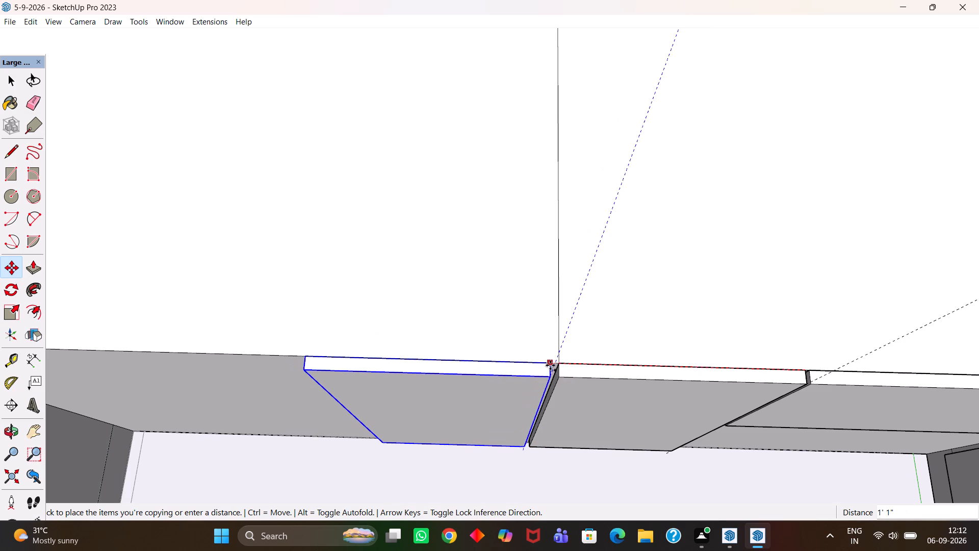
pyautogui.click(554, 365)
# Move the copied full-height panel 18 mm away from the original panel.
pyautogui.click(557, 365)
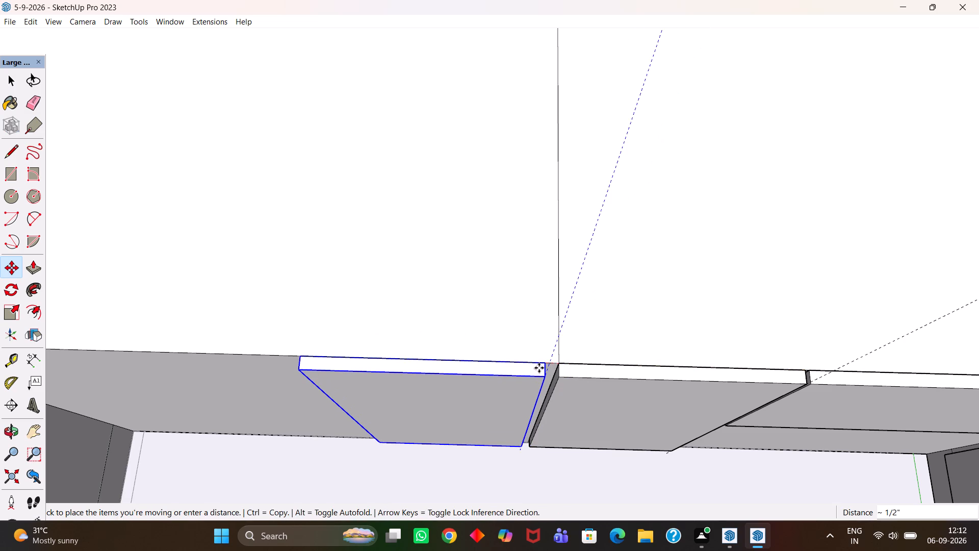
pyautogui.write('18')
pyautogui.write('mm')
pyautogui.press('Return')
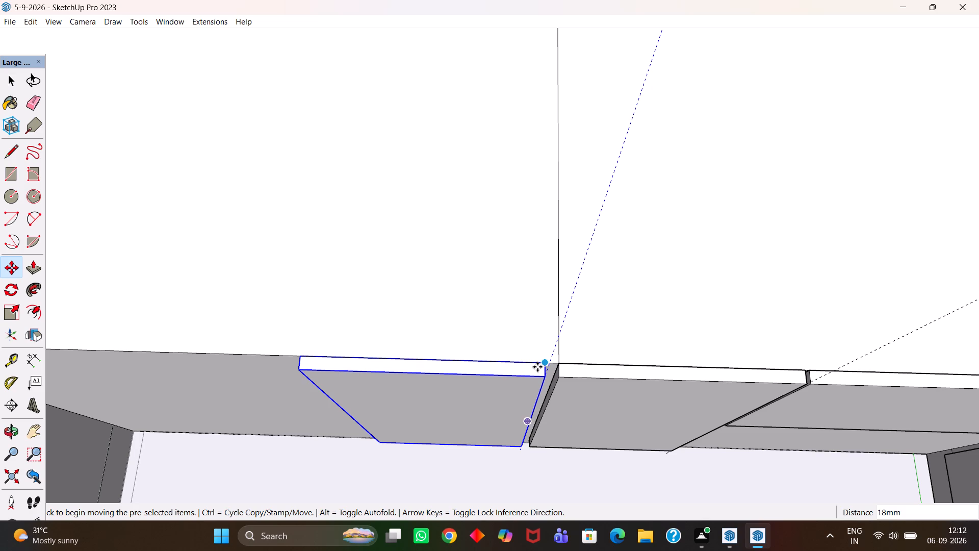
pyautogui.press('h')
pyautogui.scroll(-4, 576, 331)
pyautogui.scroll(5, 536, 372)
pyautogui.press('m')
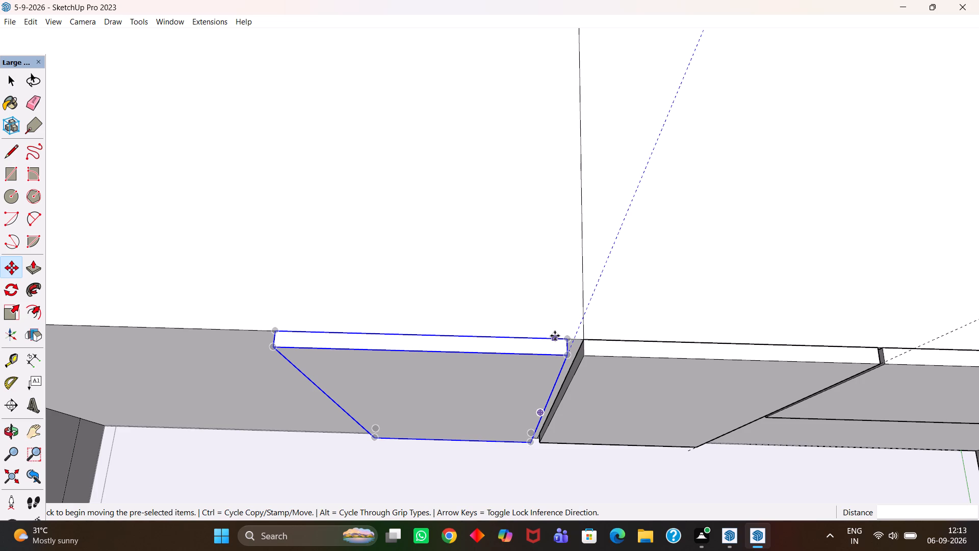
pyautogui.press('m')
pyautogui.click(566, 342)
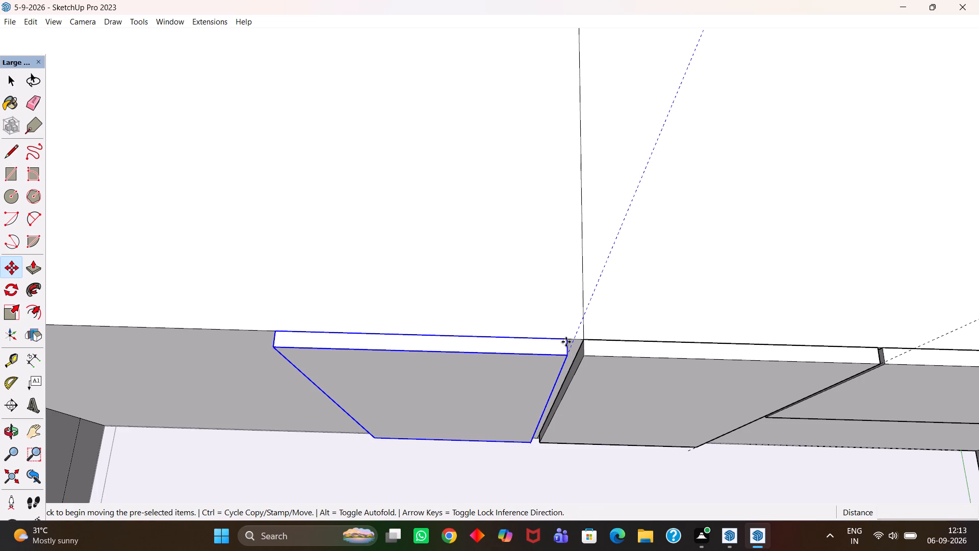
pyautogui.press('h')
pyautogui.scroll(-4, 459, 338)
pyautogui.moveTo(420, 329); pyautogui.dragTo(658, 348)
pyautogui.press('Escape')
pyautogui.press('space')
# Place a guide line 5 mm from the dividing line between the base units, on the copied panel's side.
pyautogui.press('h')
pyautogui.scroll(1, 599, 378)
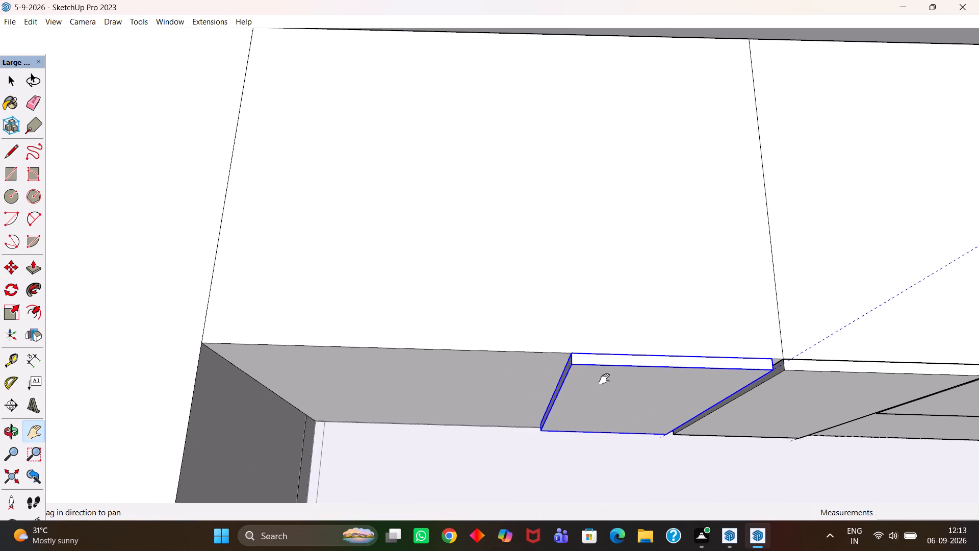
pyautogui.scroll(1, 604, 379)
pyautogui.moveTo(712, 384); pyautogui.dragTo(487, 381)
pyautogui.scroll(-4, 469, 374)
pyautogui.moveTo(473, 411); pyautogui.dragTo(488, 370, button='middle')
pyautogui.scroll(1, 488, 370)
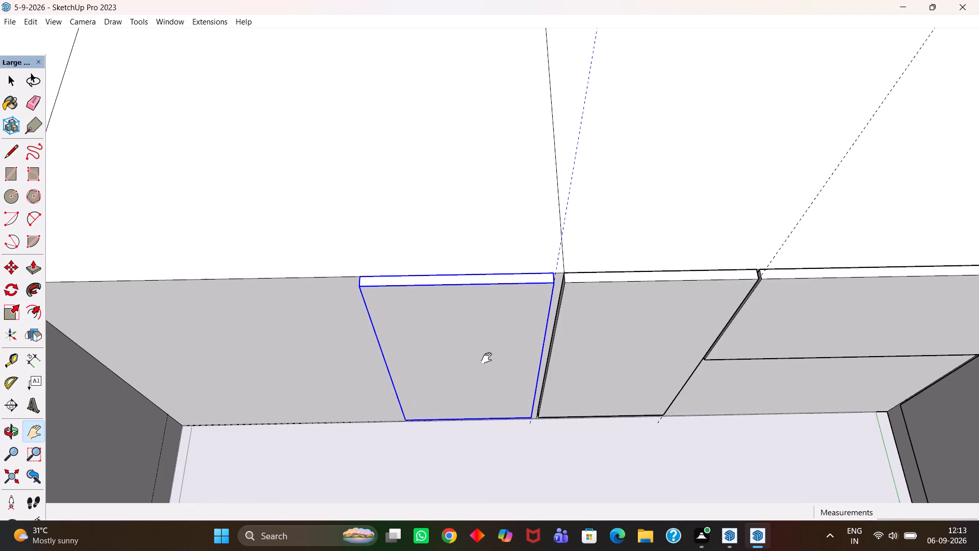
pyautogui.scroll(2, 511, 356)
pyautogui.press('h')
pyautogui.moveTo(572, 343); pyautogui.dragTo(396, 407)
pyautogui.scroll(-4, 401, 398)
pyautogui.scroll(1, 427, 400)
pyautogui.moveTo(424, 402); pyautogui.dragTo(423, 419, button='middle')
pyautogui.scroll(2, 423, 419)
pyautogui.scroll(2, 343, 372)
pyautogui.moveTo(341, 363); pyautogui.dragTo(436, 395)
pyautogui.scroll(2, 436, 395)
pyautogui.press('t')
pyautogui.click(456, 358)
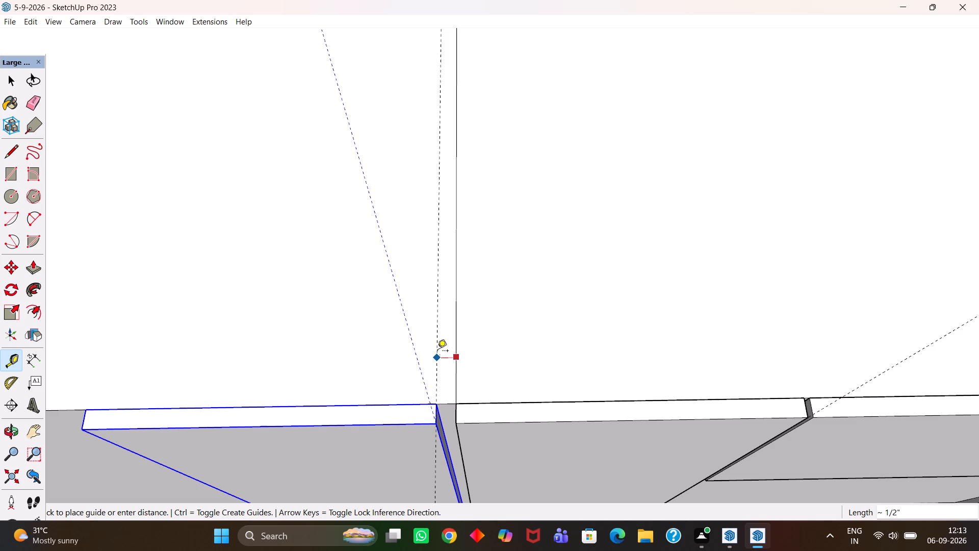
pyautogui.write('5mm')
pyautogui.press('Return')
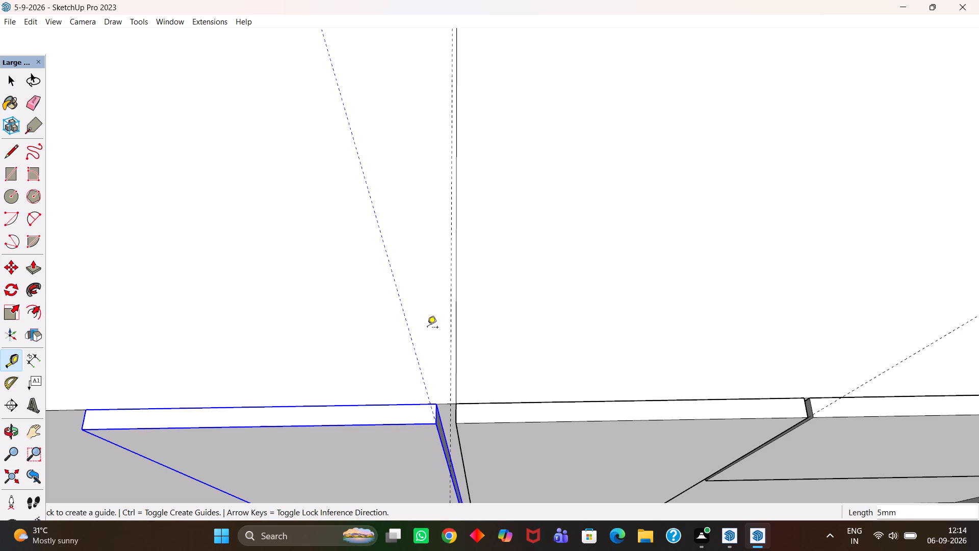
# Move the copied panel so its top corner meets the 5 mm guide line.
pyautogui.press('m')
pyautogui.scroll(3, 427, 348)
pyautogui.click(437, 424)
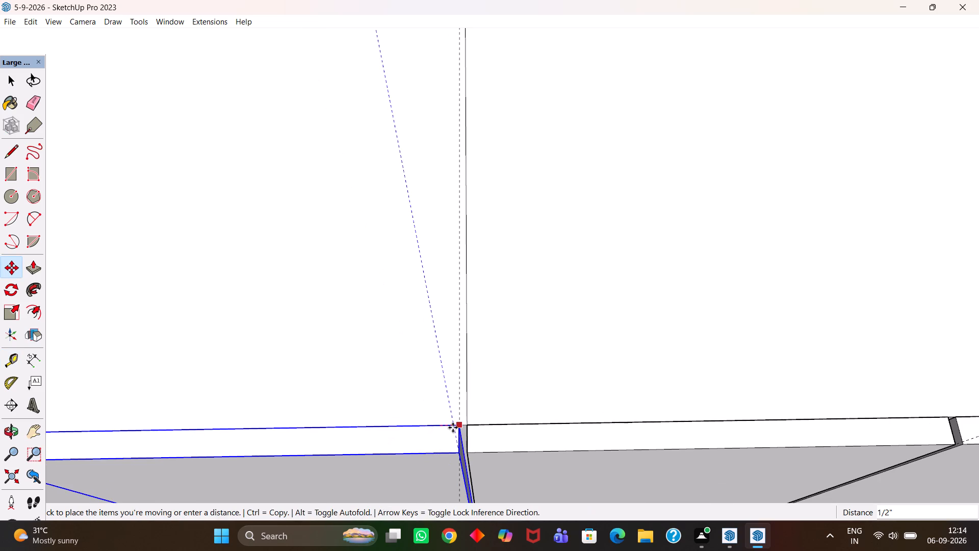
pyautogui.click(453, 428)
pyautogui.scroll(-3, 453, 428)
# Open the copied panel, delete the slanted guide line inside it, and close the group.
pyautogui.press('e')
pyautogui.moveTo(446, 384); pyautogui.dragTo(433, 373)
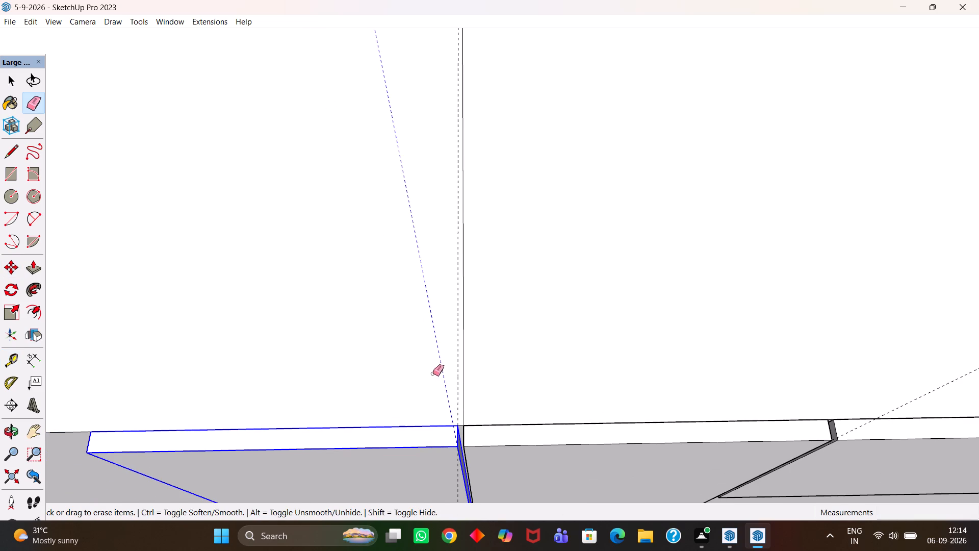
pyautogui.moveTo(433, 373); pyautogui.dragTo(434, 373)
pyautogui.press('space')
pyautogui.click(442, 361)
pyautogui.click(442, 360)
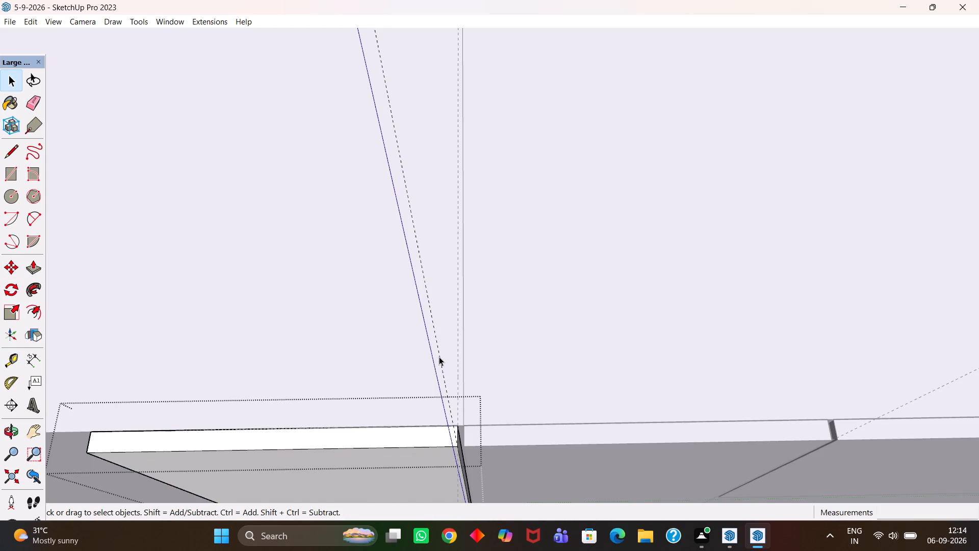
pyautogui.click(439, 357)
pyautogui.press('Delete')
pyautogui.press('h')
pyautogui.scroll(-10, 439, 357)
pyautogui.press('h')
pyautogui.moveTo(458, 420); pyautogui.dragTo(472, 383)
pyautogui.press('space')
pyautogui.click(488, 462)
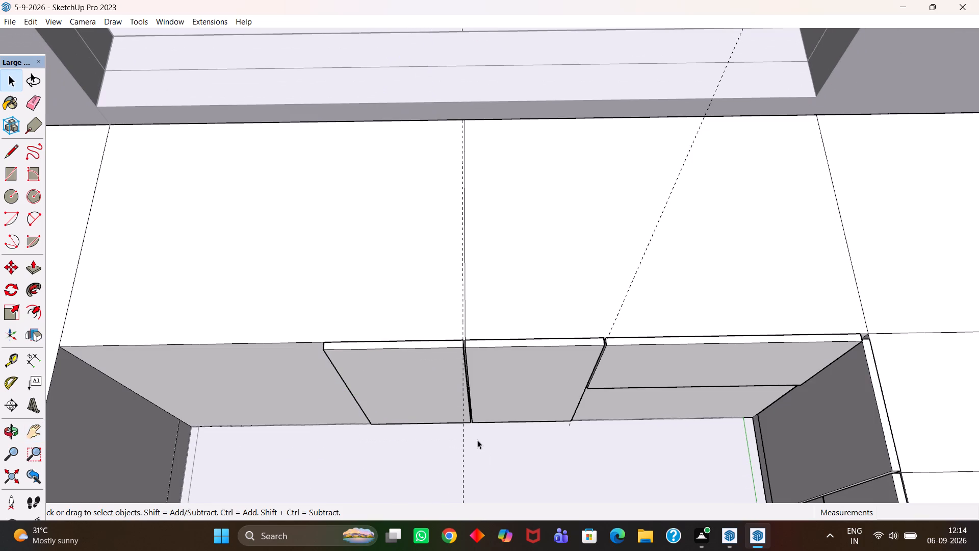
# Place a guide line at the copied panel's far top corner, about 1' 1/2" from the 5 mm guide.
pyautogui.scroll(3, 468, 366)
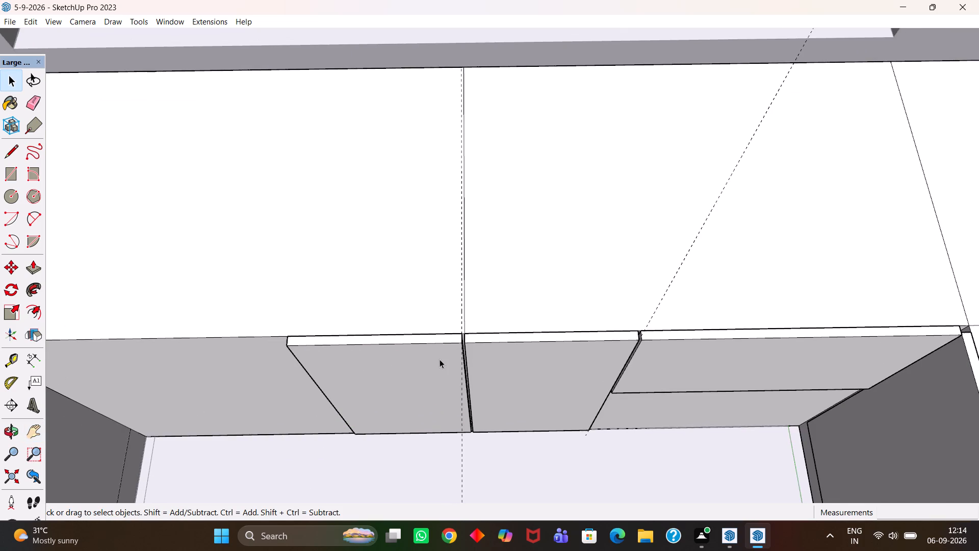
pyautogui.scroll(7, 440, 359)
pyautogui.press('h')
pyautogui.moveTo(434, 355); pyautogui.dragTo(595, 449)
pyautogui.scroll(-6, 532, 423)
pyautogui.moveTo(496, 459); pyautogui.dragTo(501, 385, button='middle')
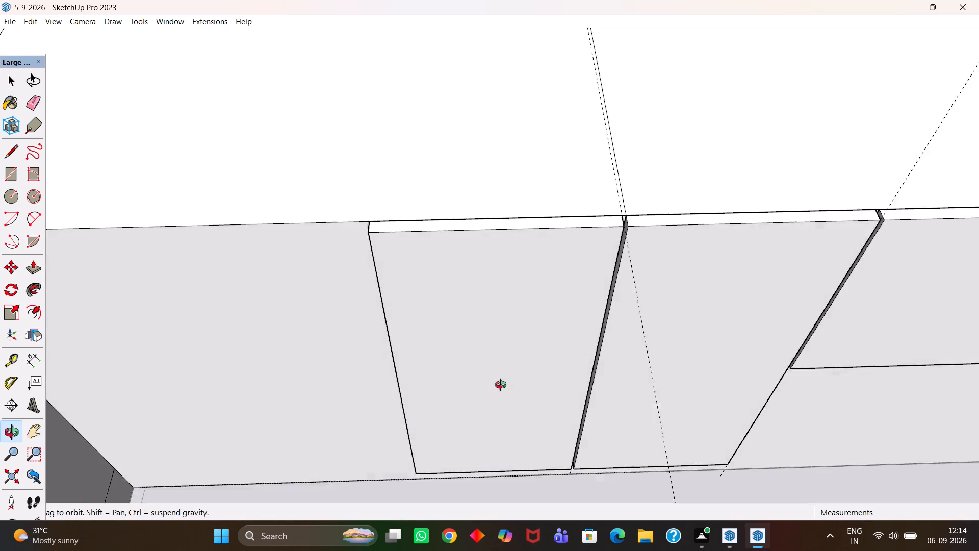
pyautogui.moveTo(501, 385); pyautogui.dragTo(523, 440, button='middle')
pyautogui.press('t')
pyautogui.scroll(2, 461, 395)
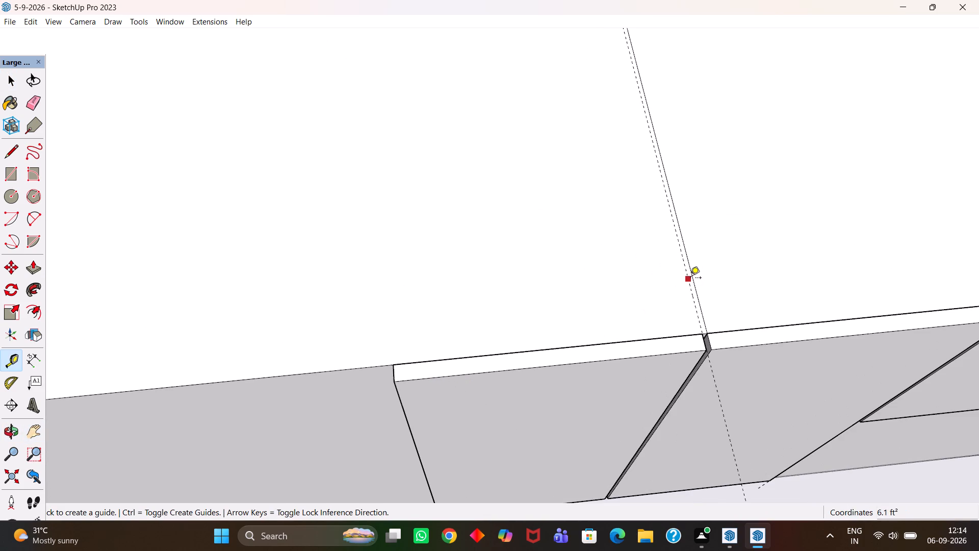
pyautogui.click(690, 279)
pyautogui.click(397, 368)
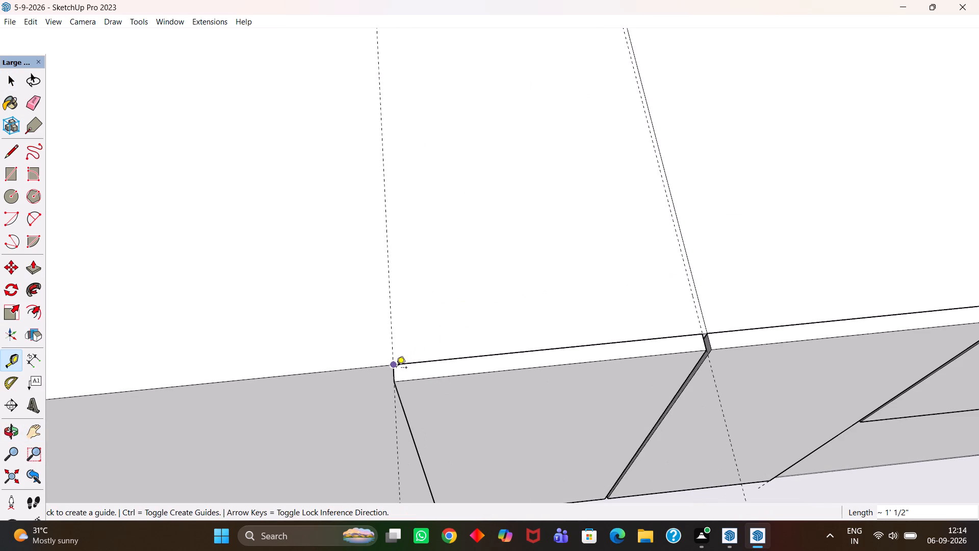
# Place a guide line 4 mm beyond the guide at the copied panel's far edge, toward the empty front.
pyautogui.press('h')
pyautogui.moveTo(393, 343); pyautogui.dragTo(496, 345)
pyautogui.press('t')
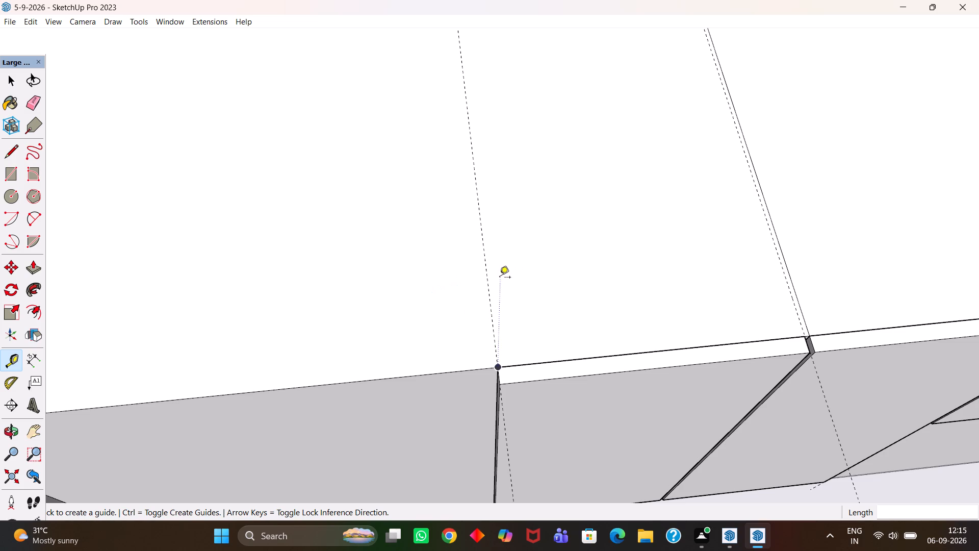
pyautogui.click(487, 280)
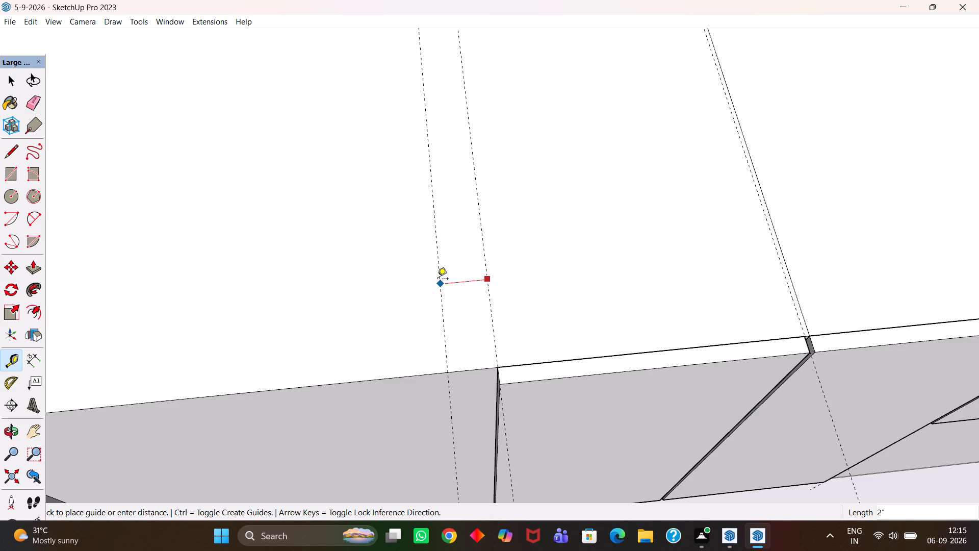
pyautogui.write('4mm')
pyautogui.press('Return')
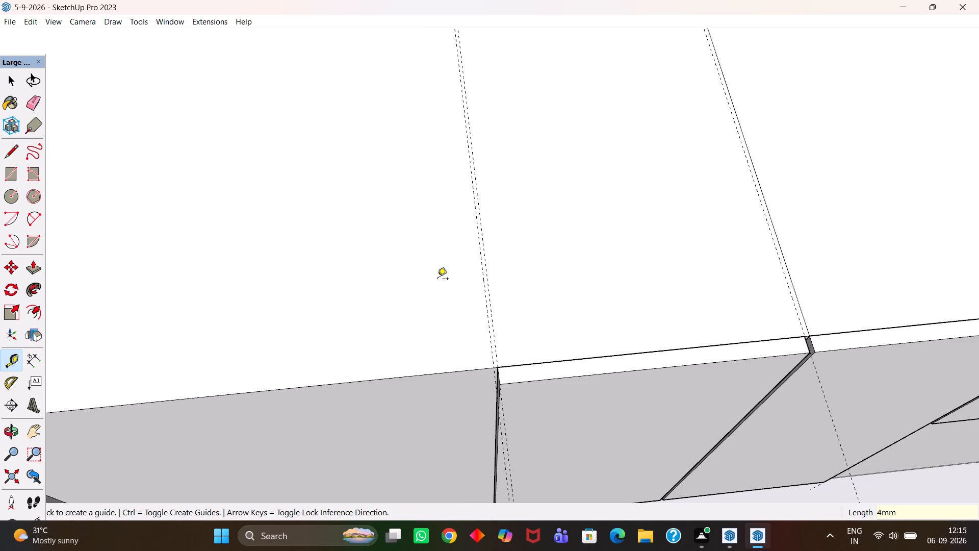
pyautogui.scroll(1, 474, 287)
pyautogui.click(484, 286)
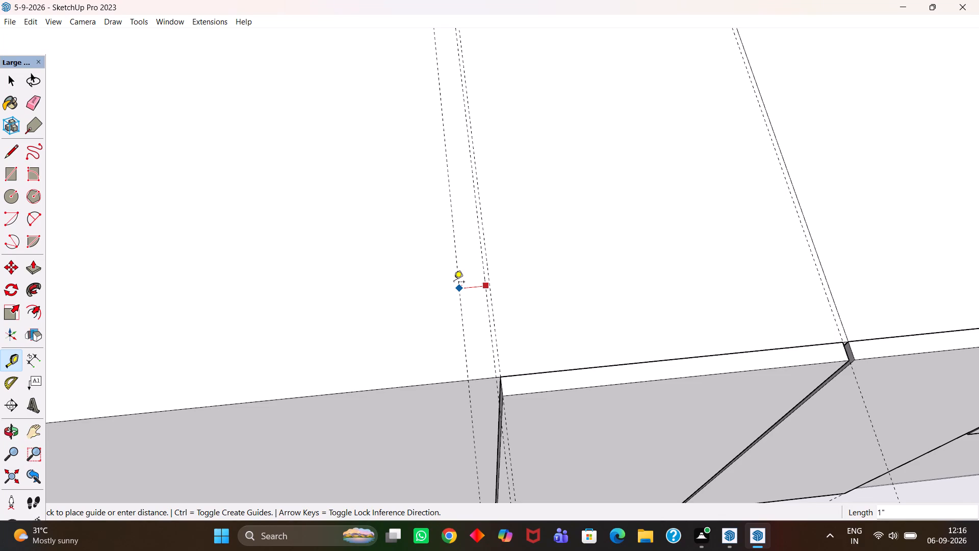
# Copy the second full-height panel about 1' 1/2" along the front, aligning its near corner with the 4 mm guide.
pyautogui.press('space')
pyautogui.click(606, 412)
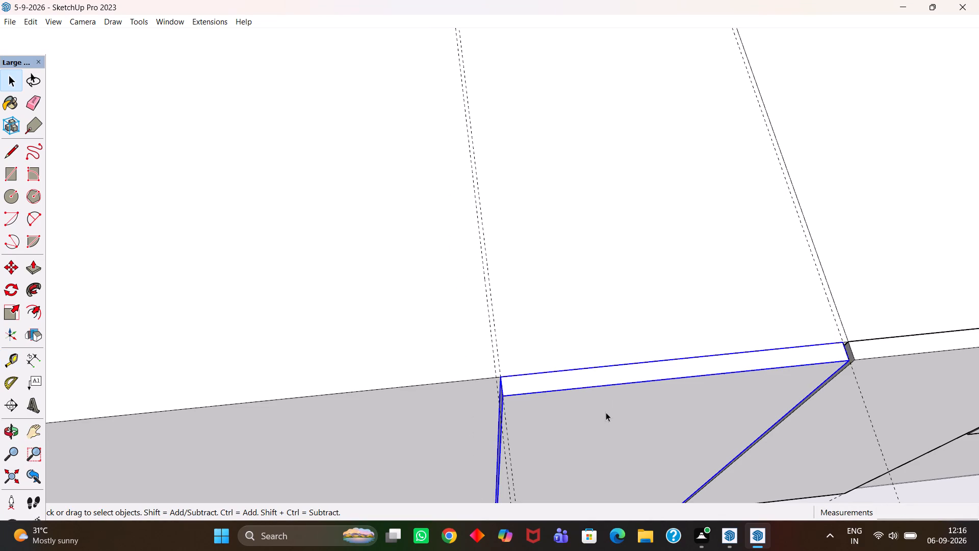
pyautogui.press('m')
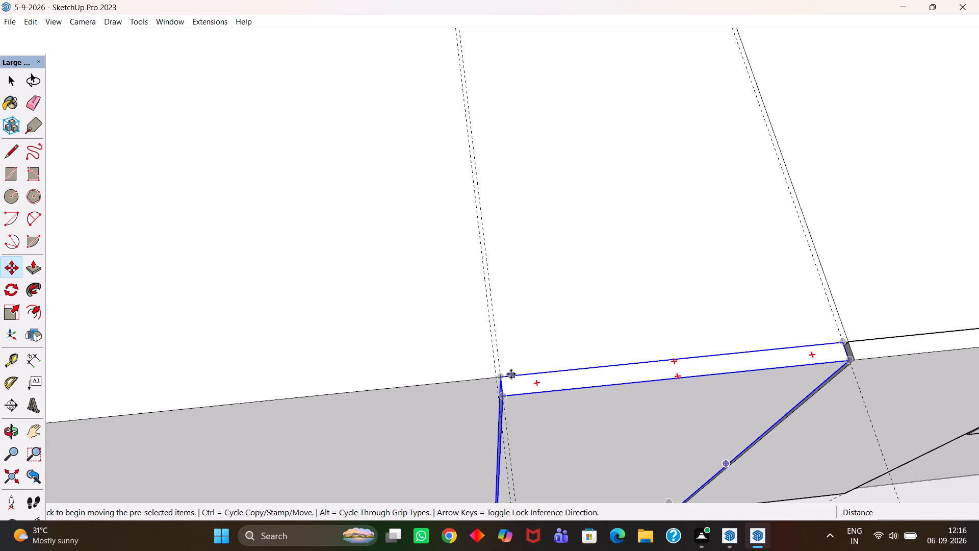
pyautogui.click(844, 343)
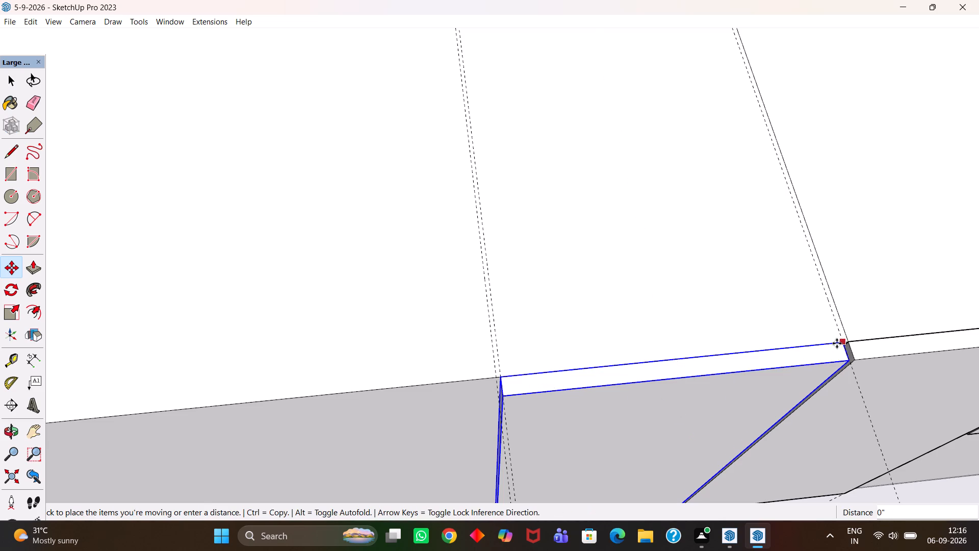
pyautogui.scroll(2, 478, 383)
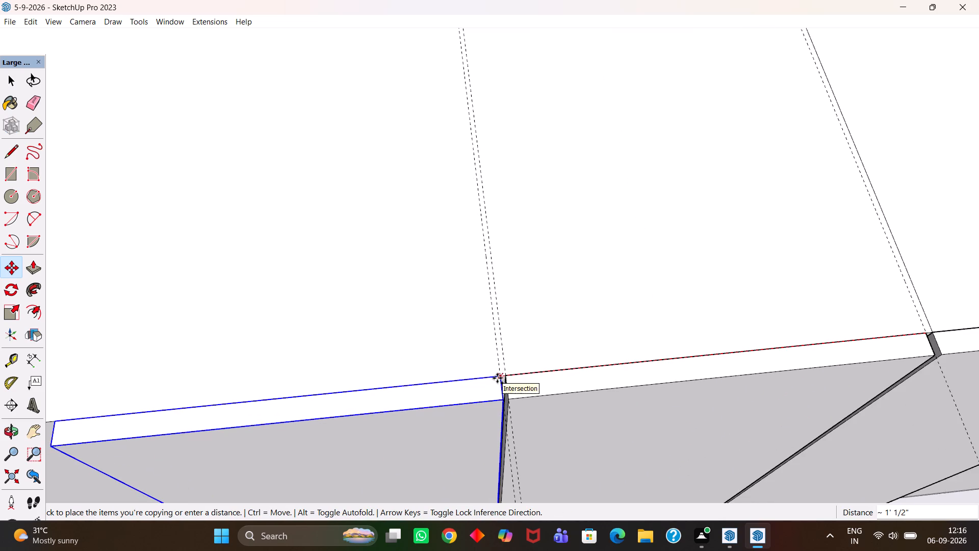
pyautogui.click(497, 378)
# Copy the third full-height panel about 1' 1/2" further along, placing the copy against that panel's far corner.
pyautogui.press('h')
pyautogui.scroll(-10, 498, 366)
pyautogui.scroll(1, 555, 377)
pyautogui.moveTo(555, 377); pyautogui.dragTo(492, 345, button='middle')
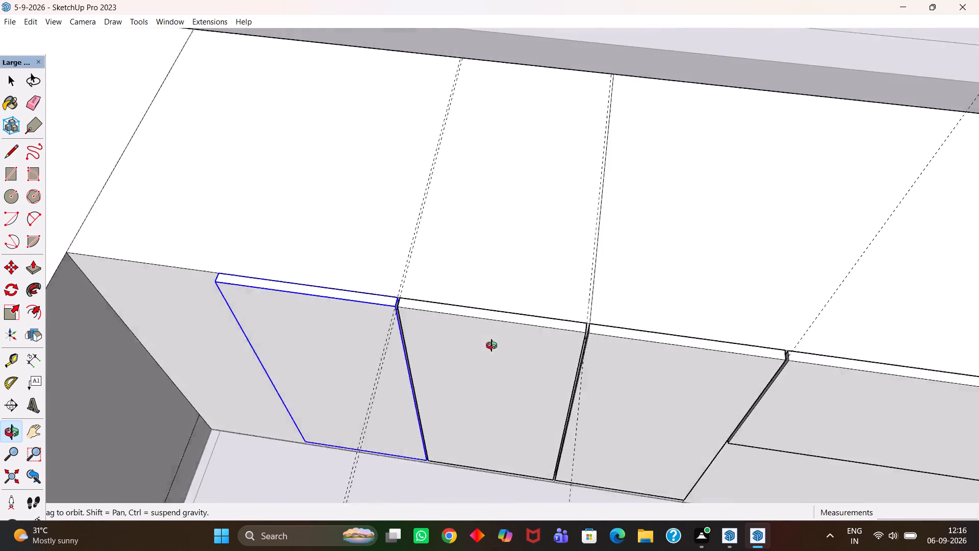
pyautogui.moveTo(492, 345); pyautogui.dragTo(500, 342, button='middle')
pyautogui.press('h')
pyautogui.scroll(1, 500, 342)
pyautogui.moveTo(378, 336); pyautogui.dragTo(565, 396)
pyautogui.moveTo(441, 388); pyautogui.dragTo(447, 393, button='middle')
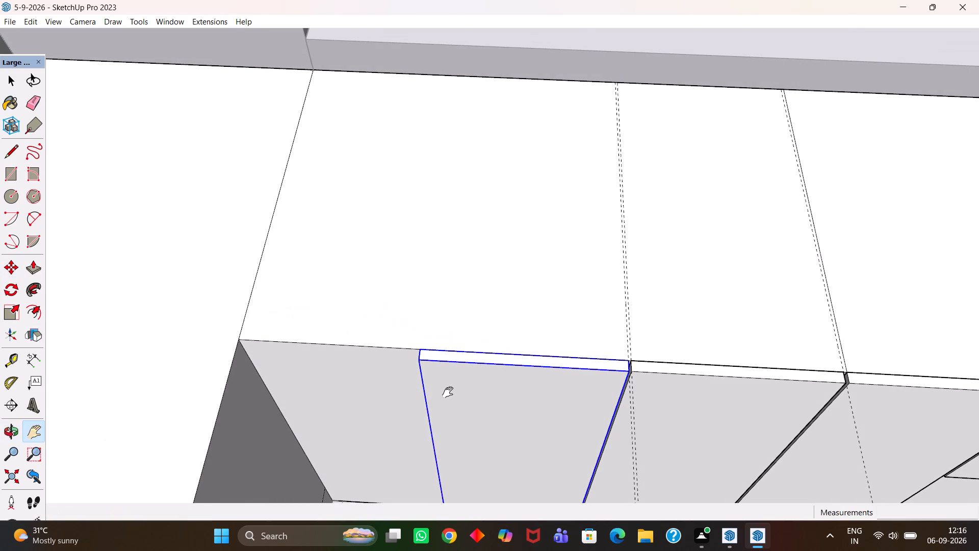
pyautogui.scroll(1, 468, 391)
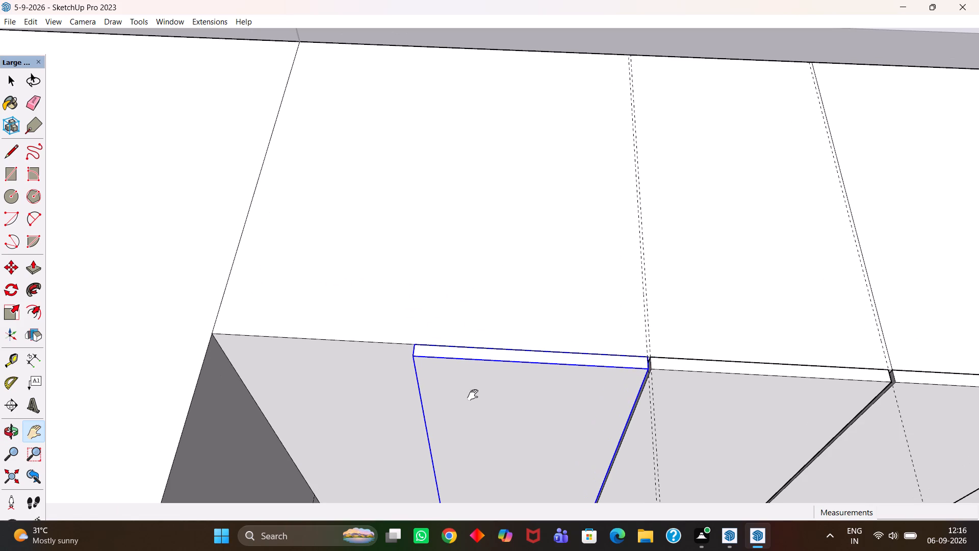
pyautogui.scroll(-3, 486, 407)
pyautogui.scroll(1, 486, 407)
pyautogui.moveTo(487, 407); pyautogui.dragTo(505, 432, button='middle')
pyautogui.press('m')
pyautogui.scroll(1, 587, 417)
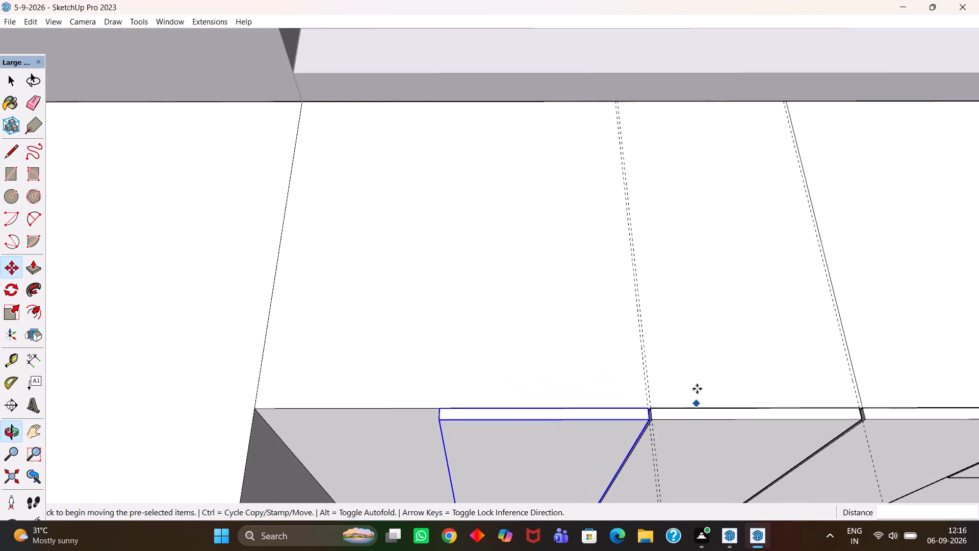
pyautogui.scroll(3, 691, 379)
pyautogui.click(633, 419)
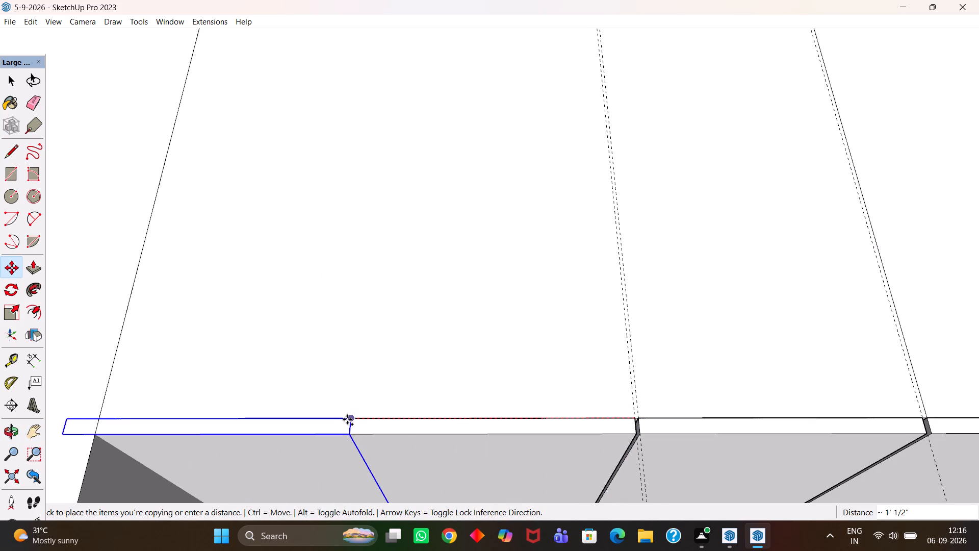
pyautogui.click(350, 414)
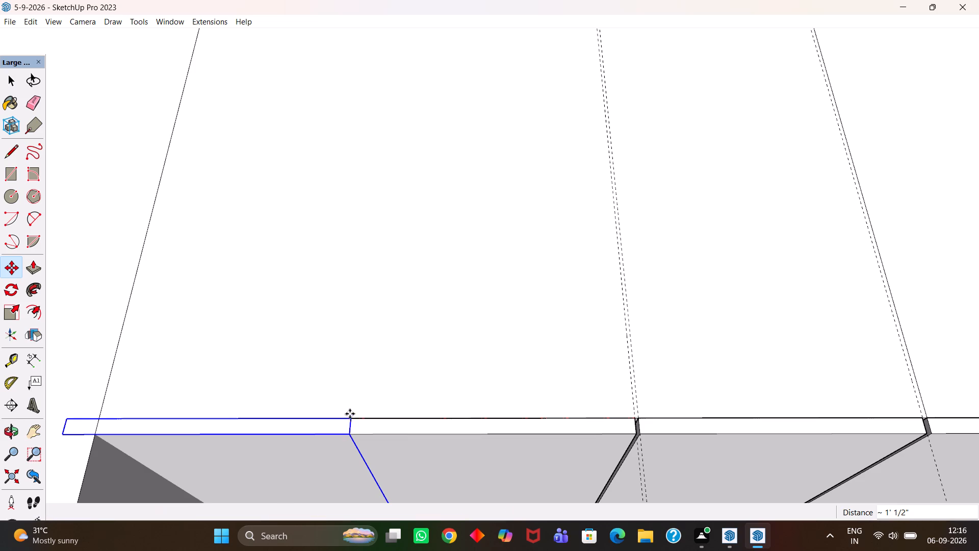
# Undo the last copy of the third full-height panel.
pyautogui.scroll(-9, 371, 410)
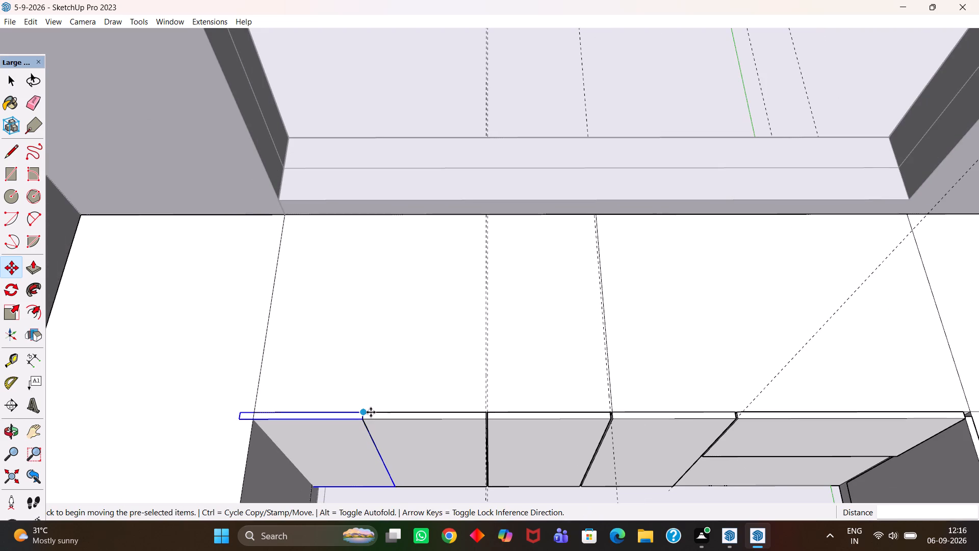
pyautogui.hotkey('ctrl', 'z')
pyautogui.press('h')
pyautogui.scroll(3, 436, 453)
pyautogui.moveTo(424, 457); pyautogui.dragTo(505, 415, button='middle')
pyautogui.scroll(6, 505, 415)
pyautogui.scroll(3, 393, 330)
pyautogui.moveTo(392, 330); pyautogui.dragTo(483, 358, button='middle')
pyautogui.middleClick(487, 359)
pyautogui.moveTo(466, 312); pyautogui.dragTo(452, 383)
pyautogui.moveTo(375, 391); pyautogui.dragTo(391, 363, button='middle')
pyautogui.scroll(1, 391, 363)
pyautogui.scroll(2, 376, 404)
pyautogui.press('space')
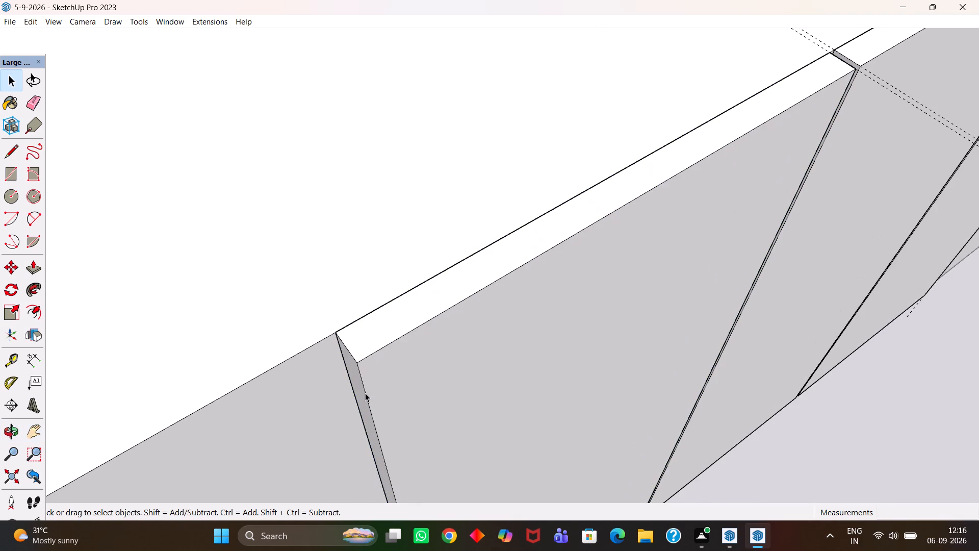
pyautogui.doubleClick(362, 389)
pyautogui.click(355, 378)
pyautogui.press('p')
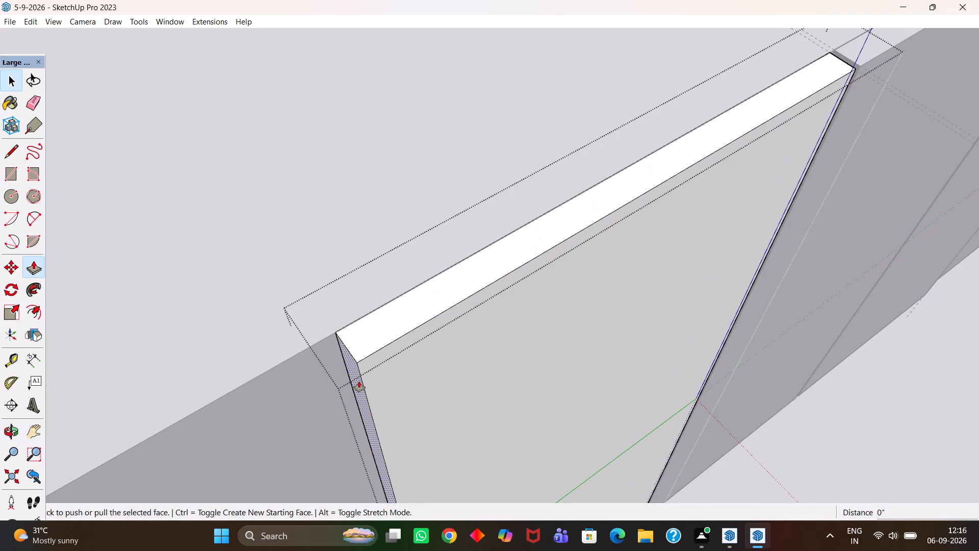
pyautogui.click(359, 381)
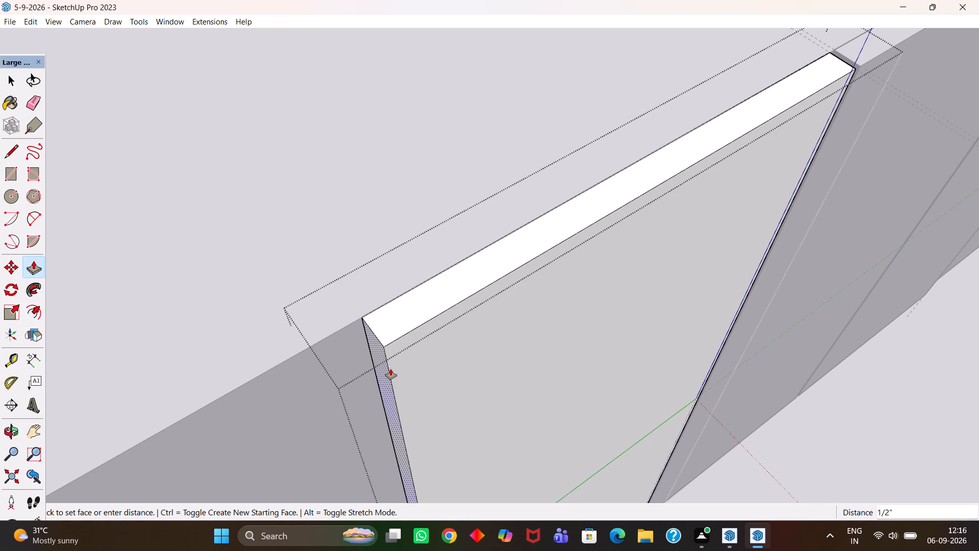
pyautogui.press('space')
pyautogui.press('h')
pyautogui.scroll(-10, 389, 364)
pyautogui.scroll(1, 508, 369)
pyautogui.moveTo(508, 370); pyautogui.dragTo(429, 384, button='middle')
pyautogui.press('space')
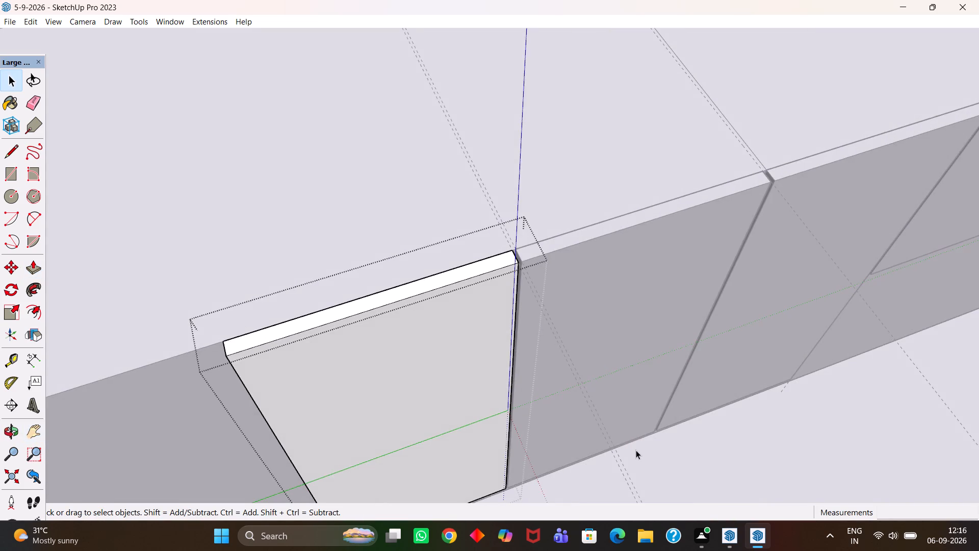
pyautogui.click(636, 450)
# Copy the third full-height panel 1' 1" along the front toward the empty end, leaving a narrow gap beside the original.
pyautogui.scroll(-3, 521, 394)
pyautogui.moveTo(546, 393); pyautogui.dragTo(501, 428, button='middle')
pyautogui.scroll(1, 546, 393)
pyautogui.press('h')
pyautogui.scroll(1, 463, 418)
pyautogui.moveTo(336, 394); pyautogui.dragTo(500, 324)
pyautogui.moveTo(502, 402); pyautogui.dragTo(461, 375, button='middle')
pyautogui.moveTo(463, 371); pyautogui.dragTo(470, 380, button='middle')
pyautogui.press('m')
pyautogui.scroll(2, 470, 380)
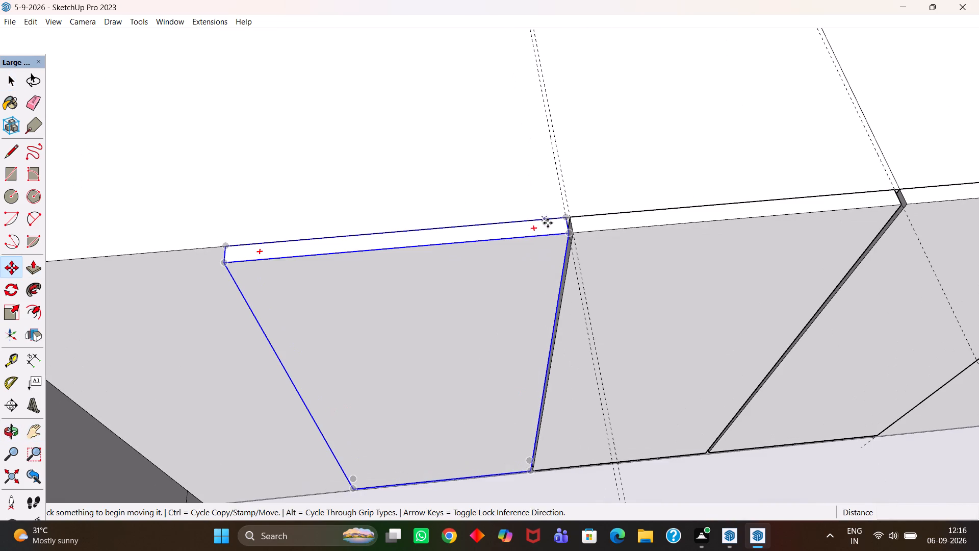
pyautogui.click(567, 217)
pyautogui.press('h')
pyautogui.scroll(-5, 392, 246)
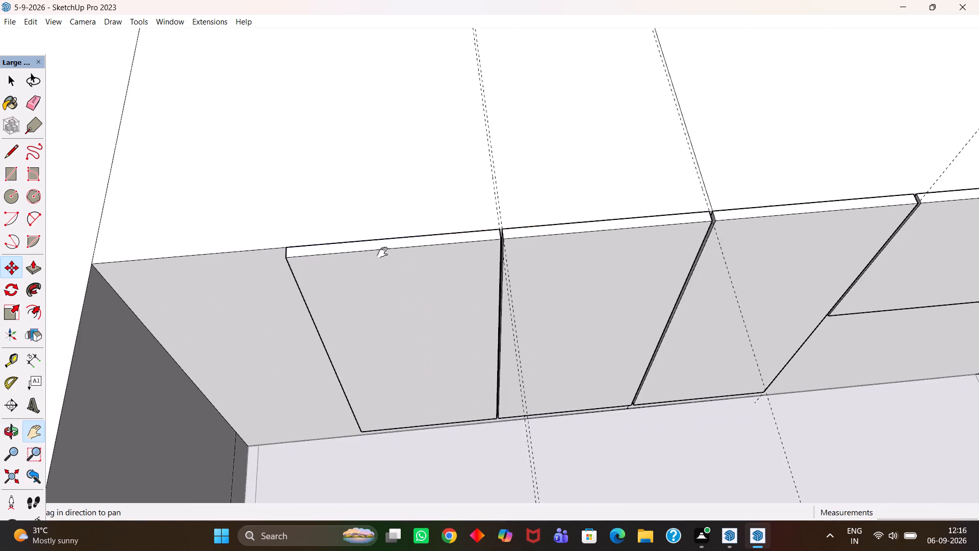
pyautogui.moveTo(326, 260); pyautogui.dragTo(560, 258)
pyautogui.scroll(2, 488, 261)
pyautogui.press('Escape')
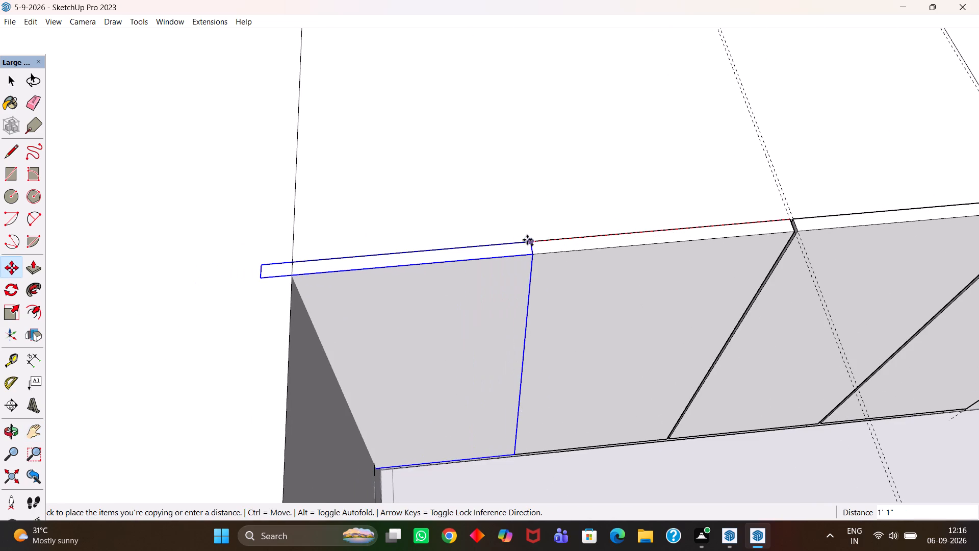
pyautogui.click(526, 239)
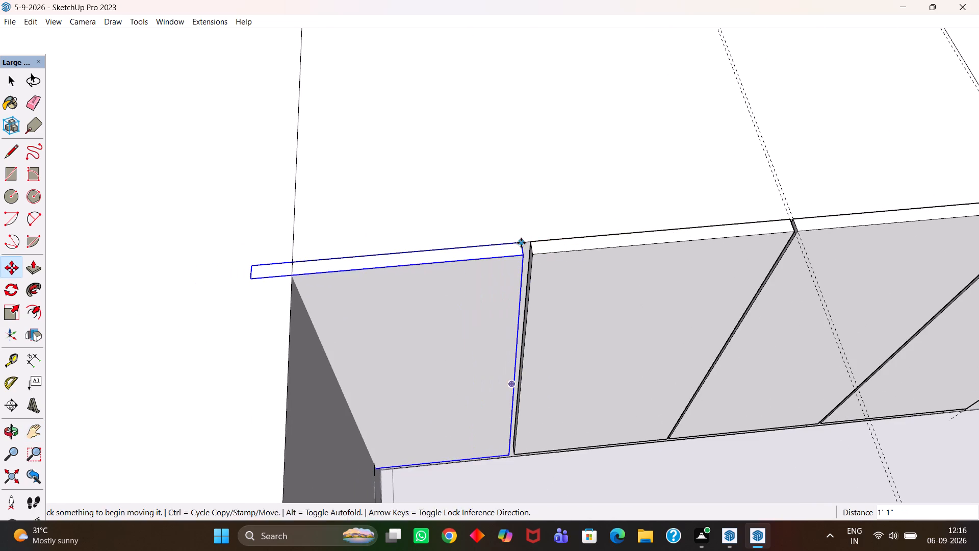
# Show back edges and scale the fourth full-height panel's width down so its outer edge meets the inner corner of the side unit.
pyautogui.press('h')
pyautogui.scroll(-4, 502, 243)
pyautogui.scroll(4, 476, 271)
pyautogui.moveTo(477, 273); pyautogui.dragTo(433, 290, button='middle')
pyautogui.moveTo(390, 280); pyautogui.dragTo(407, 283, button='middle')
pyautogui.scroll(1, 385, 282)
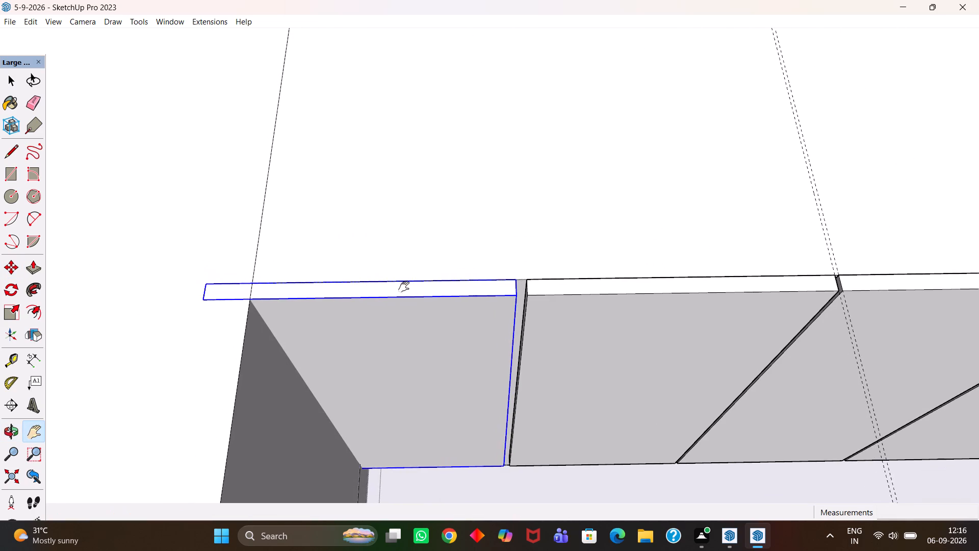
pyautogui.scroll(1, 394, 309)
pyautogui.moveTo(392, 329); pyautogui.dragTo(411, 323, button='middle')
pyautogui.scroll(1, 412, 325)
pyautogui.press('h')
pyautogui.moveTo(406, 366); pyautogui.dragTo(446, 320)
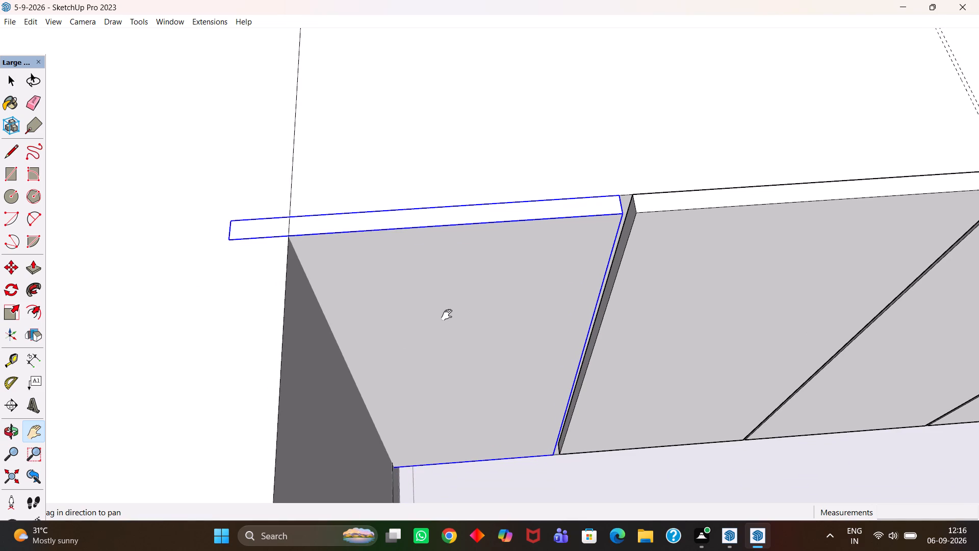
pyautogui.scroll(3, 447, 315)
pyautogui.scroll(-3, 447, 315)
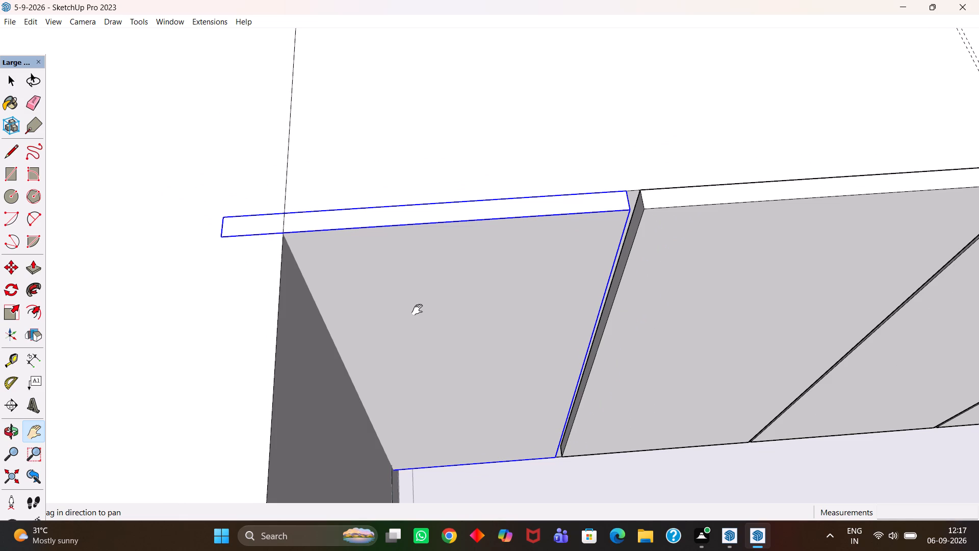
pyautogui.moveTo(411, 314); pyautogui.dragTo(395, 327, button='middle')
pyautogui.scroll(-1, 395, 327)
pyautogui.press('k')
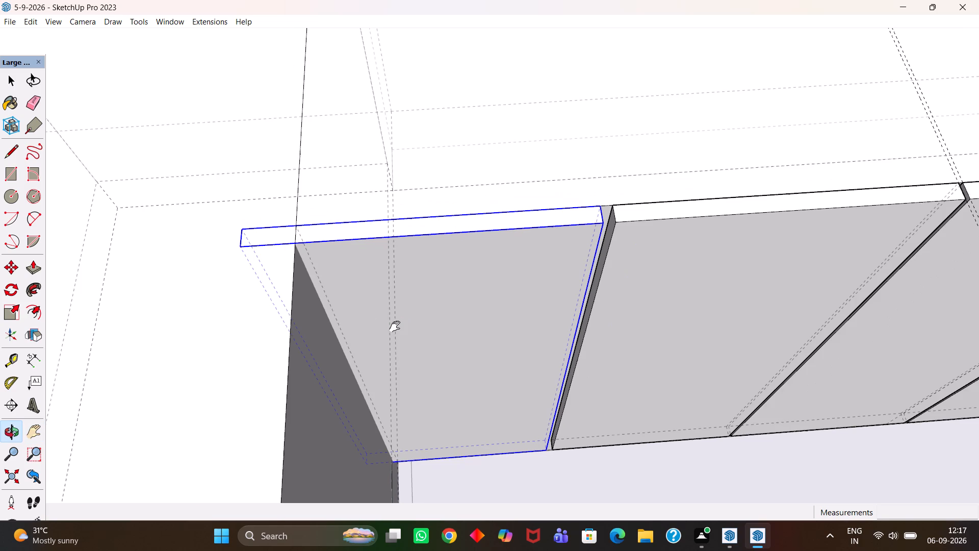
pyautogui.press('s')
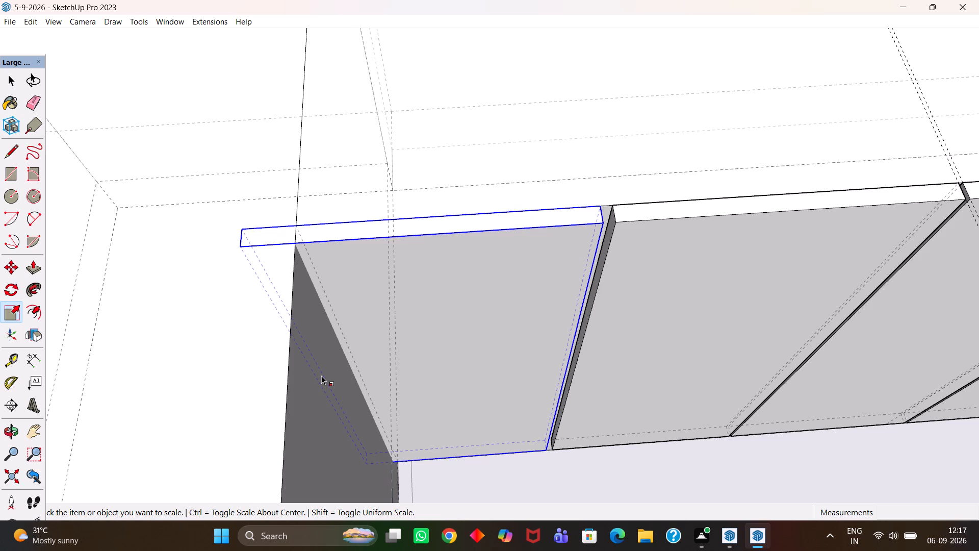
pyautogui.press('s')
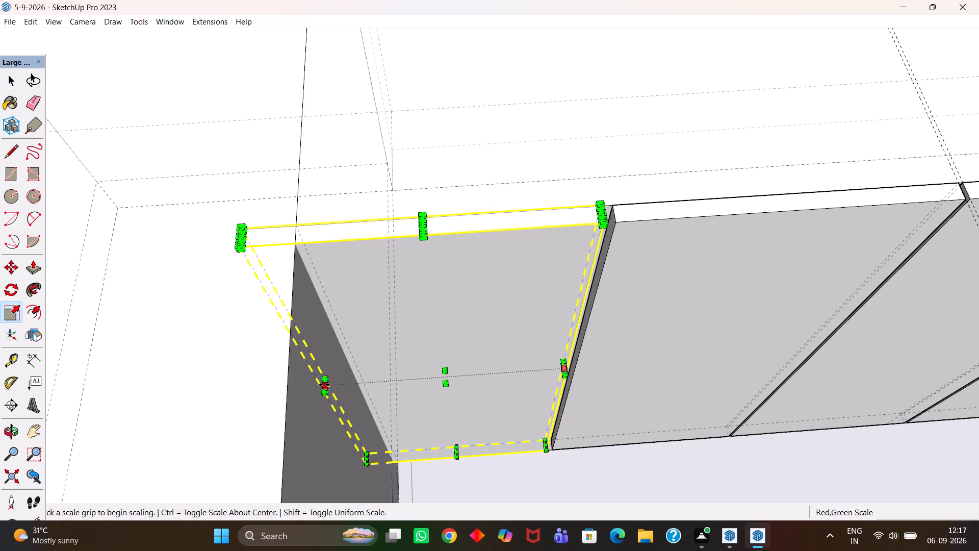
pyautogui.click(327, 385)
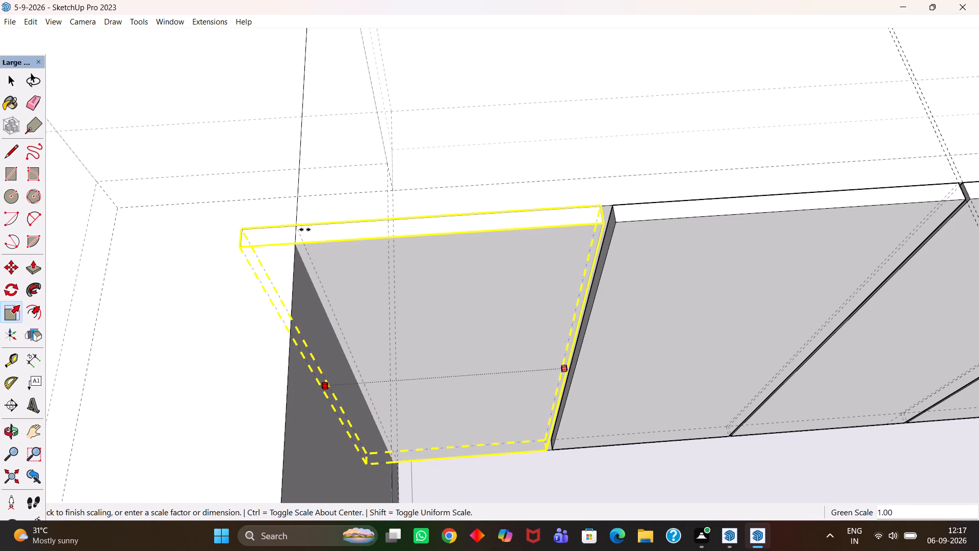
pyautogui.click(299, 230)
pyautogui.press('h')
pyautogui.scroll(-3, 407, 330)
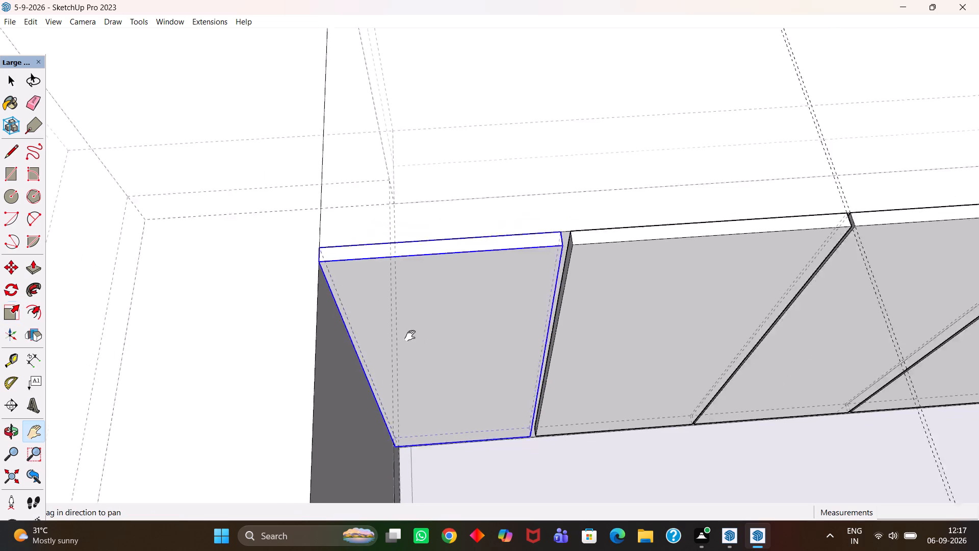
# Move the fourth full-height panel slightly toward its neighbouring panel, using its near top corner as the reference point.
pyautogui.scroll(-2, 410, 336)
pyautogui.scroll(1, 448, 377)
pyautogui.moveTo(448, 377); pyautogui.dragTo(424, 380, button='middle')
pyautogui.press('space')
pyautogui.click(479, 456)
pyautogui.scroll(2, 465, 330)
pyautogui.moveTo(462, 327); pyautogui.dragTo(486, 309, button='middle')
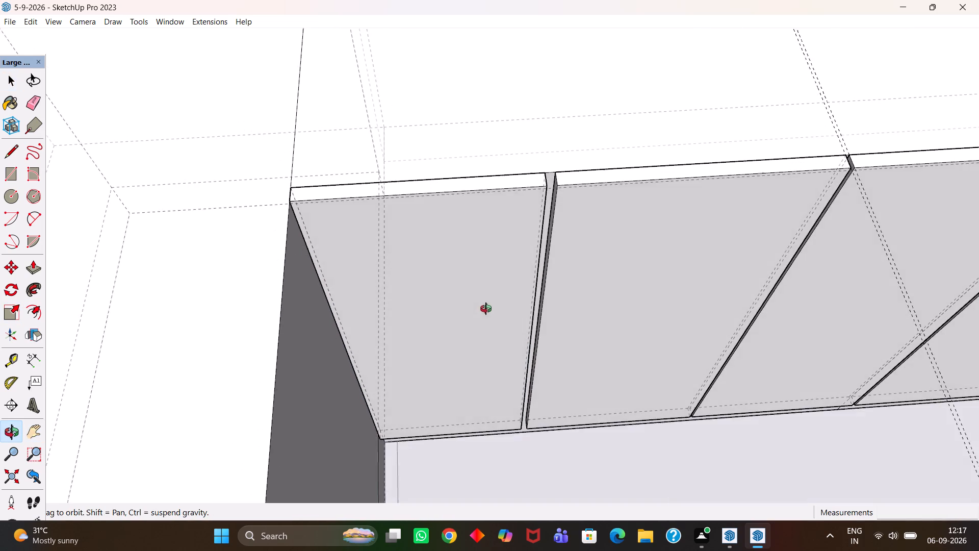
pyautogui.moveTo(486, 309); pyautogui.dragTo(494, 321, button='middle')
pyautogui.press('h')
pyautogui.scroll(1, 487, 323)
pyautogui.scroll(-4, 478, 325)
pyautogui.moveTo(471, 319); pyautogui.dragTo(382, 366)
pyautogui.moveTo(348, 369); pyautogui.dragTo(380, 352, button='middle')
pyautogui.scroll(1, 405, 368)
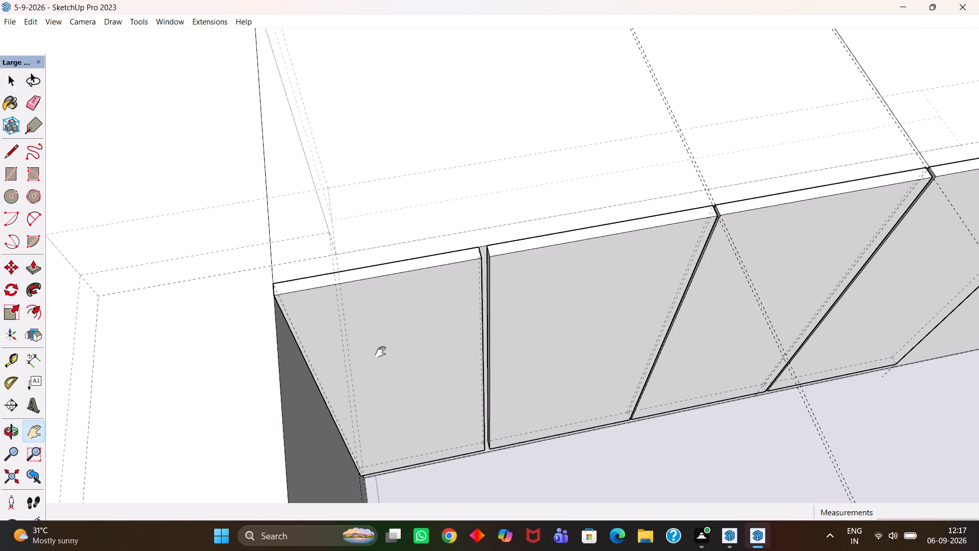
pyautogui.scroll(4, 392, 352)
pyautogui.press('h')
pyautogui.scroll(-2, 392, 352)
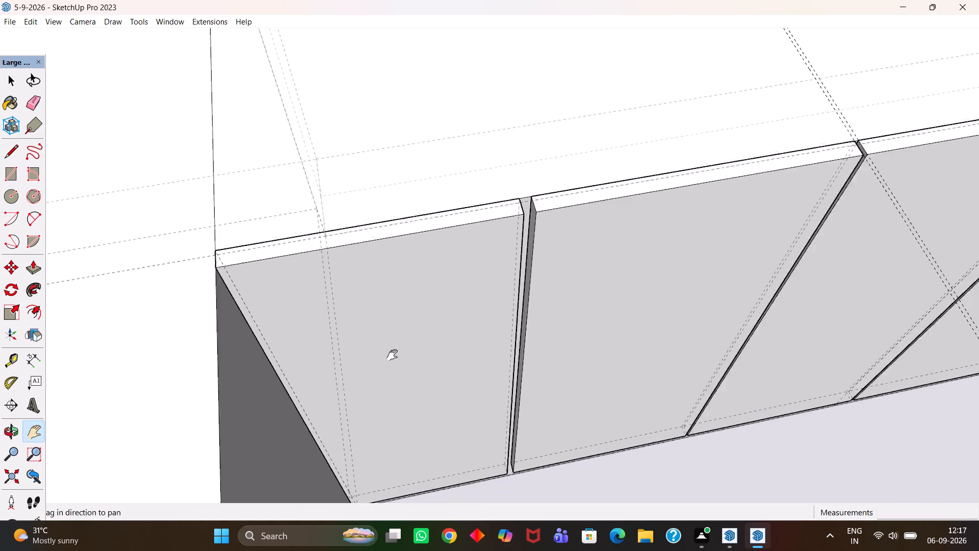
pyautogui.scroll(-3, 392, 355)
pyautogui.scroll(1, 432, 371)
pyautogui.moveTo(432, 371); pyautogui.dragTo(386, 368, button='middle')
pyautogui.press('space')
pyautogui.click(390, 340)
pyautogui.moveTo(388, 329); pyautogui.dragTo(393, 333, button='middle')
pyautogui.scroll(7, 393, 333)
pyautogui.press('m')
pyautogui.scroll(-4, 414, 309)
pyautogui.press('m')
pyautogui.moveTo(413, 284); pyautogui.dragTo(438, 307, button='middle')
pyautogui.press('m')
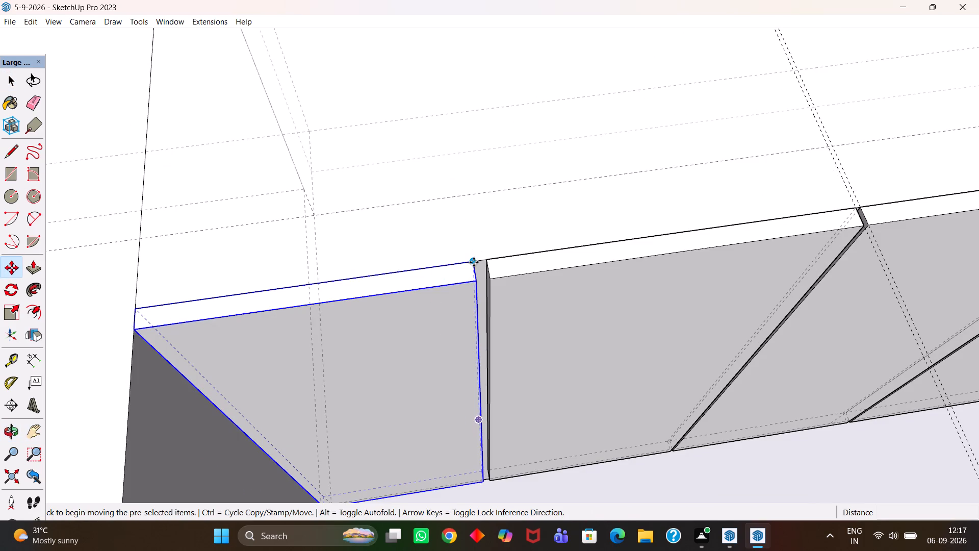
pyautogui.click(474, 262)
pyautogui.click(479, 262)
pyautogui.scroll(-3, 477, 262)
pyautogui.press('h')
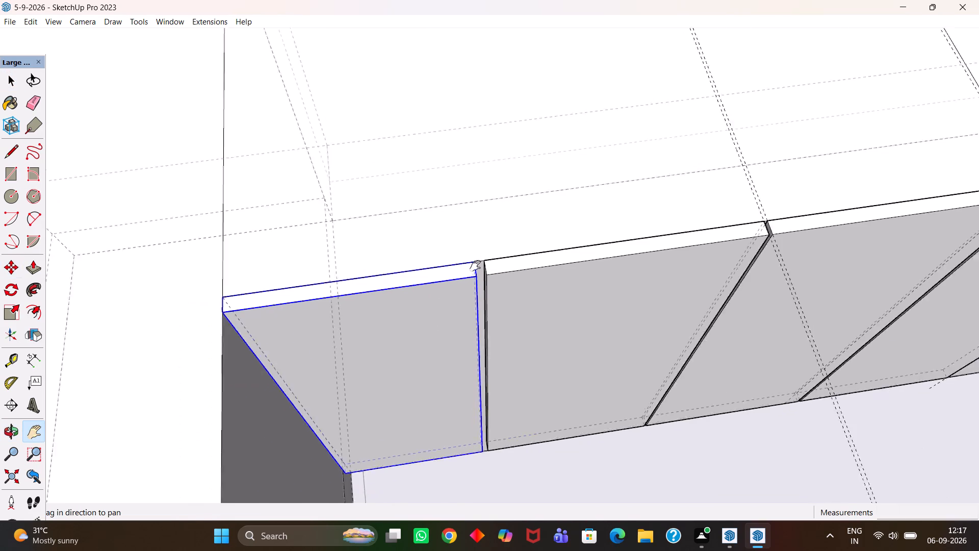
# Examine the gaps and lower edges along the row of full-height front panels.
pyautogui.scroll(-7, 475, 266)
pyautogui.scroll(1, 503, 380)
pyautogui.moveTo(503, 380); pyautogui.dragTo(440, 366, button='middle')
pyautogui.scroll(1, 440, 366)
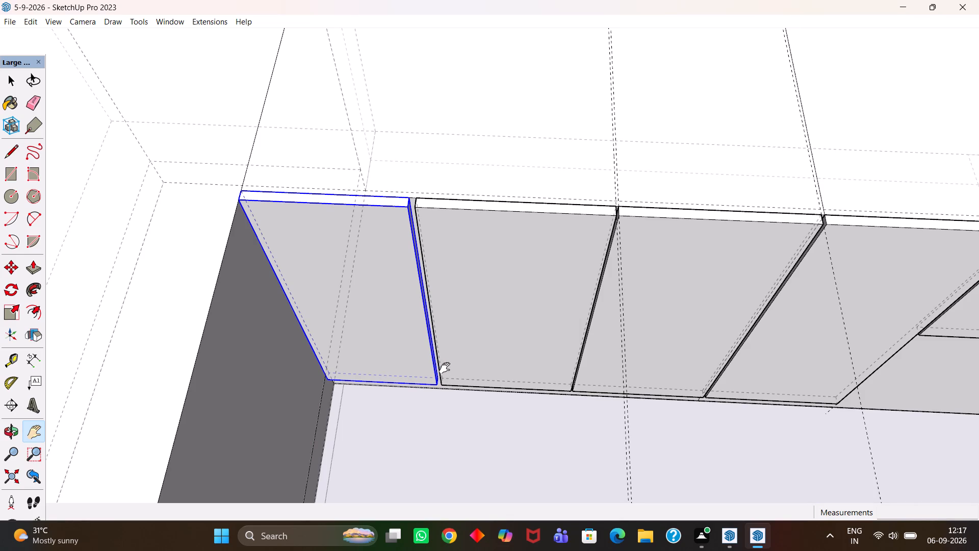
pyautogui.scroll(-6, 444, 368)
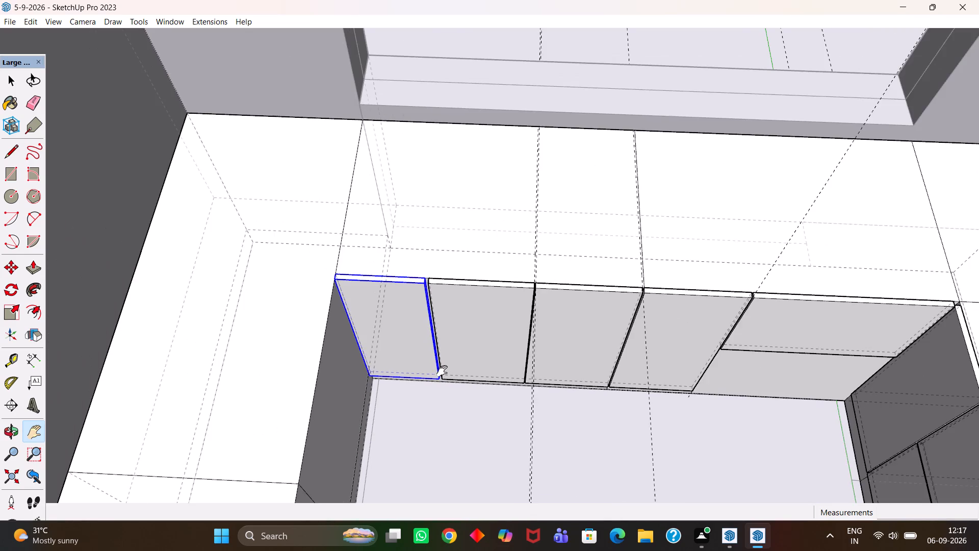
pyautogui.scroll(11, 443, 377)
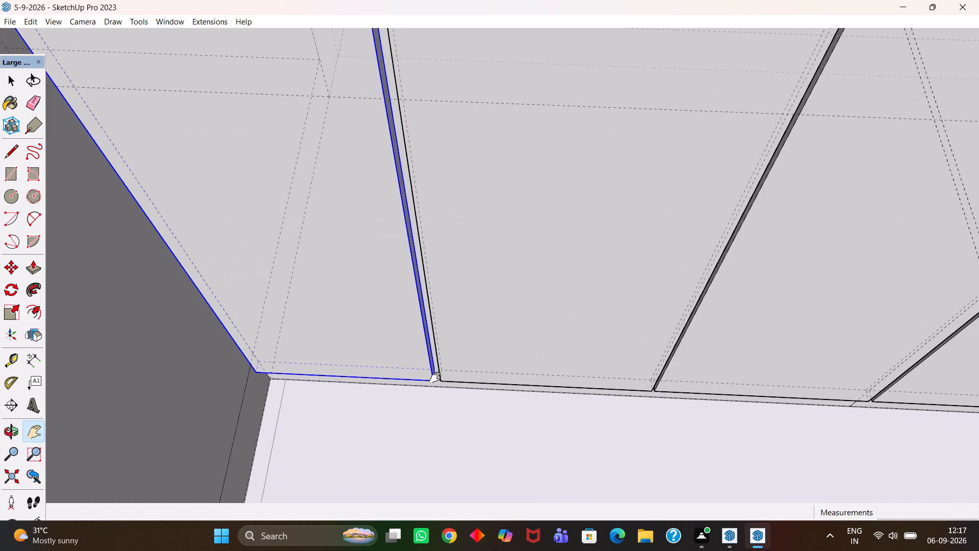
pyautogui.scroll(-7, 434, 381)
pyautogui.press('h')
pyautogui.moveTo(411, 364); pyautogui.dragTo(446, 385, button='middle')
pyautogui.scroll(1, 446, 385)
pyautogui.moveTo(446, 385); pyautogui.dragTo(455, 397, button='middle')
pyautogui.press('h')
pyautogui.scroll(-10, 451, 403)
pyautogui.moveTo(595, 373); pyautogui.dragTo(481, 400)
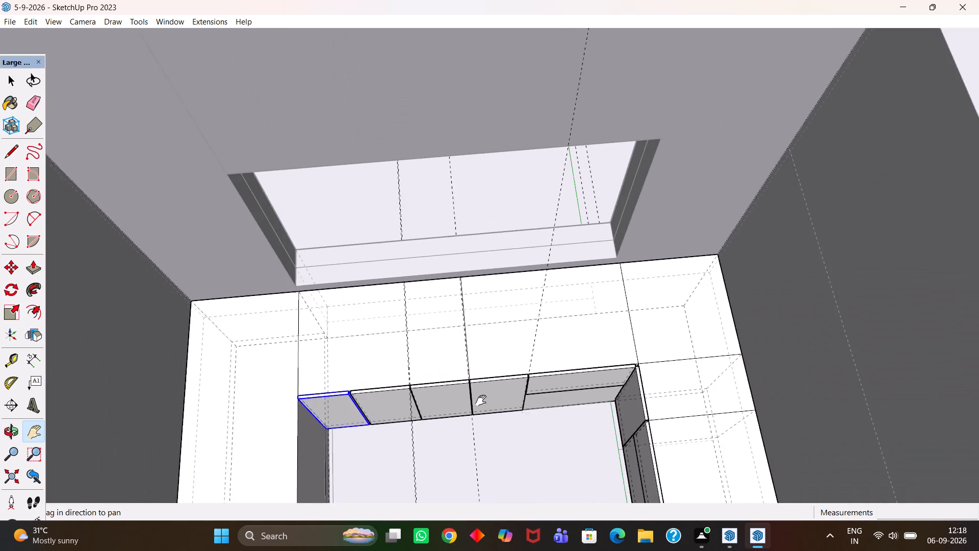
pyautogui.scroll(4, 478, 400)
pyautogui.moveTo(467, 415); pyautogui.dragTo(466, 402, button='middle')
pyautogui.scroll(1, 466, 414)
# Hide the back edges and erase the pair of guide lines at the gap between the second and third full-height panels.
pyautogui.press('k')
pyautogui.scroll(5, 466, 402)
pyautogui.scroll(-4, 466, 402)
pyautogui.scroll(2, 415, 408)
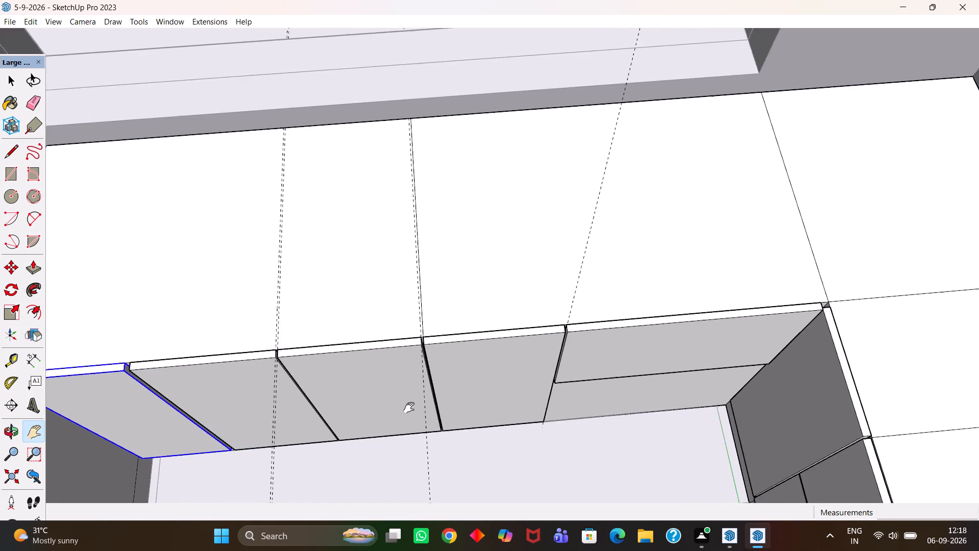
pyautogui.scroll(1, 409, 408)
pyautogui.moveTo(404, 419); pyautogui.dragTo(376, 393, button='middle')
pyautogui.scroll(1, 376, 393)
pyautogui.scroll(-9, 376, 393)
pyautogui.press('h')
pyautogui.moveTo(316, 369); pyautogui.dragTo(526, 433)
pyautogui.moveTo(525, 468); pyautogui.dragTo(518, 447, button='middle')
pyautogui.scroll(4, 518, 447)
pyautogui.scroll(-4, 516, 445)
pyautogui.moveTo(571, 428); pyautogui.dragTo(519, 409)
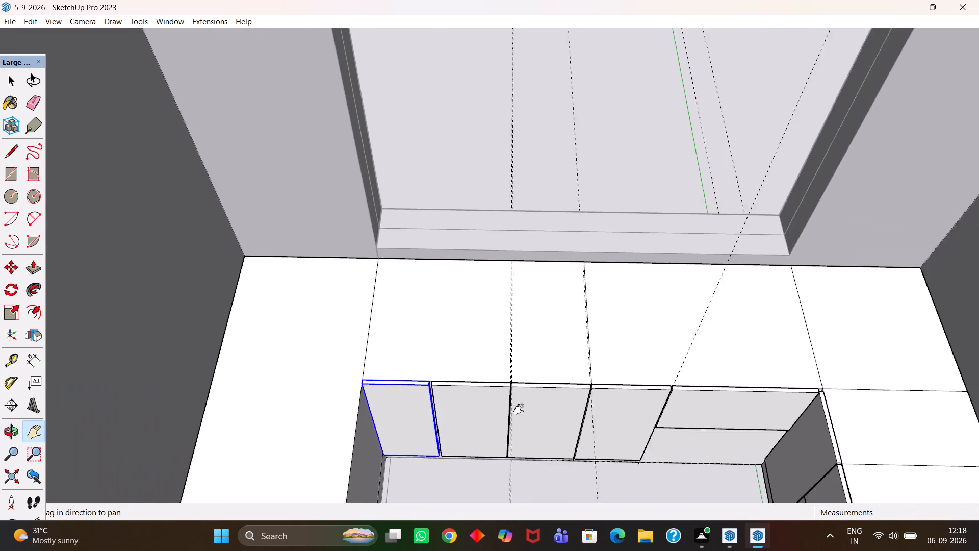
pyautogui.moveTo(519, 409); pyautogui.dragTo(467, 398)
pyautogui.moveTo(418, 395); pyautogui.dragTo(436, 407, button='middle')
pyautogui.scroll(2, 436, 407)
pyautogui.press('e')
pyautogui.moveTo(422, 311); pyautogui.dragTo(439, 325)
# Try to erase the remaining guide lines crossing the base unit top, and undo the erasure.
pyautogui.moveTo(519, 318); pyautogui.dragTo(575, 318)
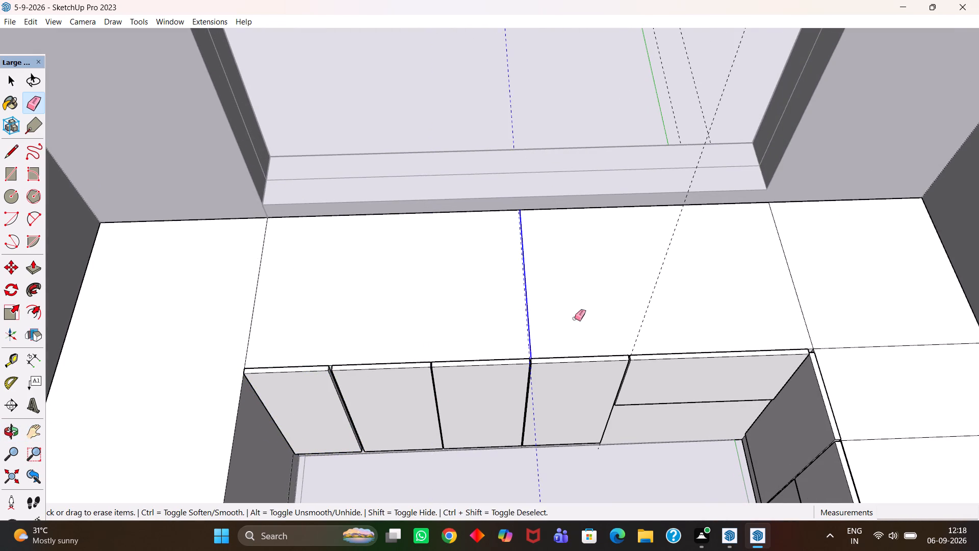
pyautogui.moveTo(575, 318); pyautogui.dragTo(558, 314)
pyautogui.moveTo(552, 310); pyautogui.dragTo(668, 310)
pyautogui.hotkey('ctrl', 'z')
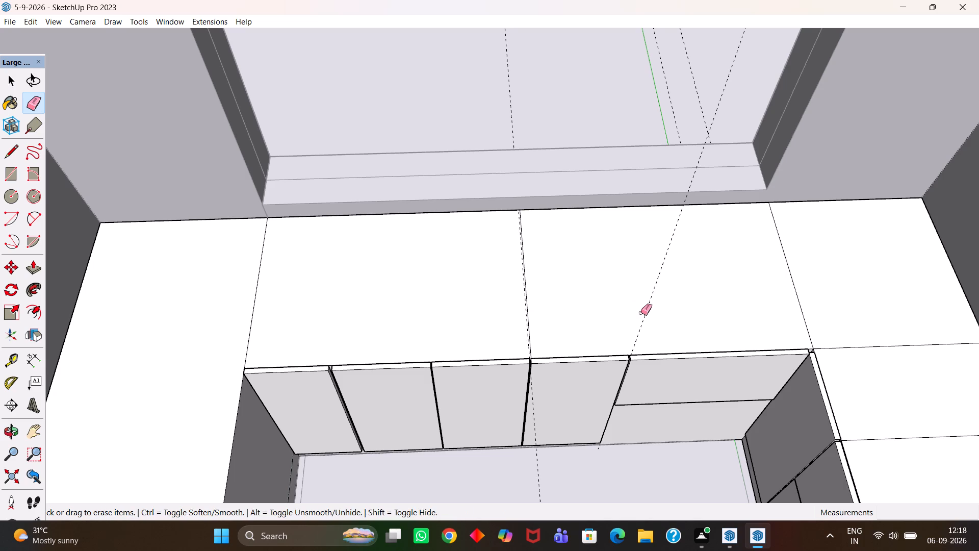
# Exit the furniture group's editing mode to return to the whole model.
pyautogui.scroll(-9, 628, 314)
pyautogui.press('h')
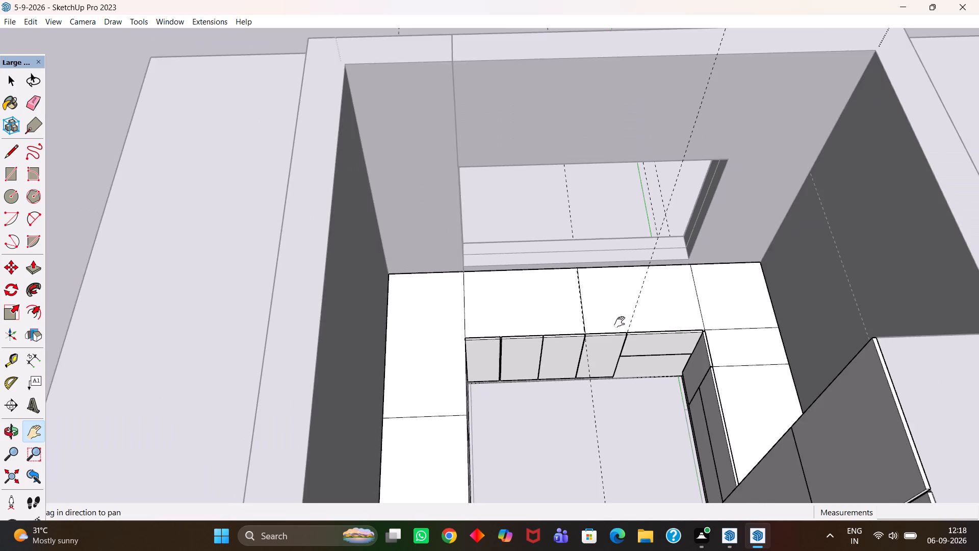
pyautogui.scroll(-13, 620, 322)
pyautogui.scroll(-7, 572, 330)
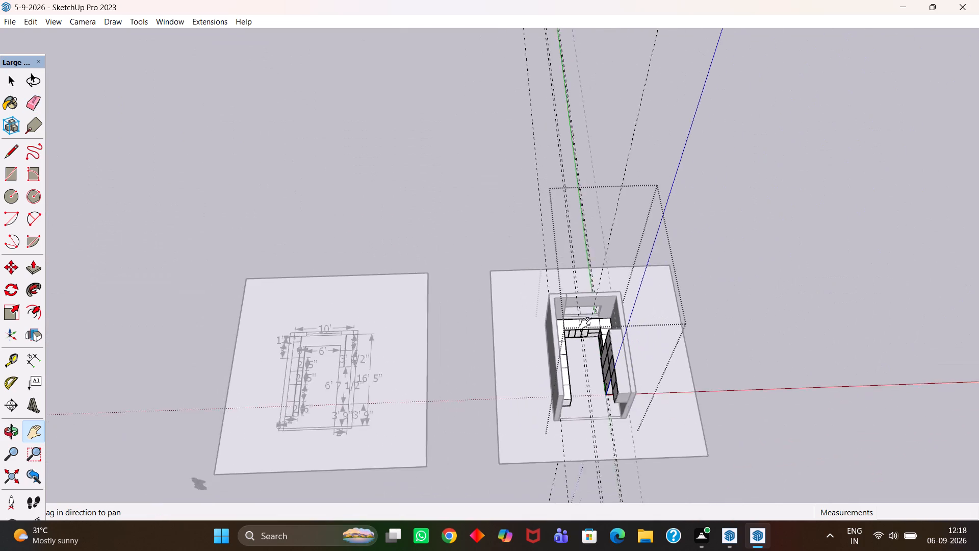
pyautogui.moveTo(585, 323); pyautogui.dragTo(508, 385)
pyautogui.scroll(9, 505, 386)
pyautogui.moveTo(509, 429); pyautogui.dragTo(516, 387, button='middle')
pyautogui.press('space')
pyautogui.scroll(1, 516, 380)
pyautogui.doubleClick(826, 273)
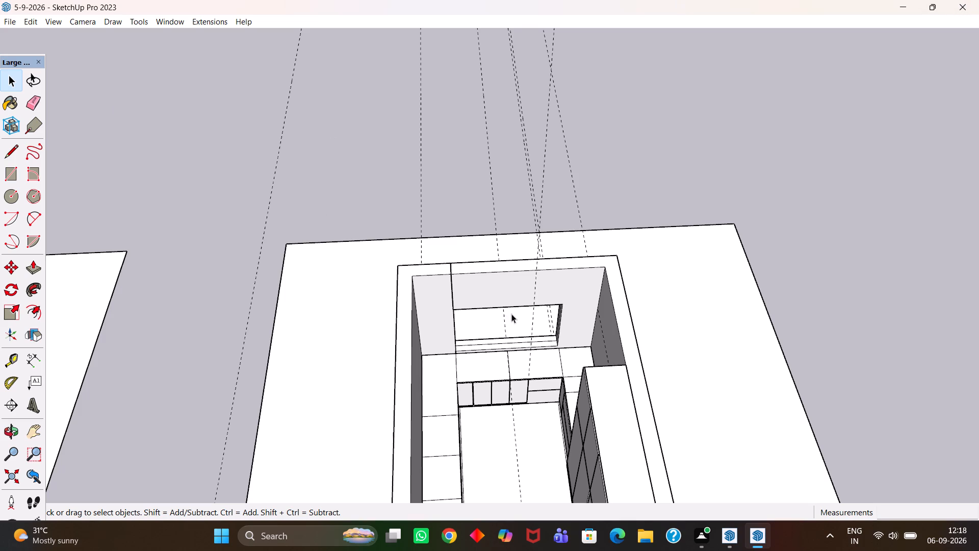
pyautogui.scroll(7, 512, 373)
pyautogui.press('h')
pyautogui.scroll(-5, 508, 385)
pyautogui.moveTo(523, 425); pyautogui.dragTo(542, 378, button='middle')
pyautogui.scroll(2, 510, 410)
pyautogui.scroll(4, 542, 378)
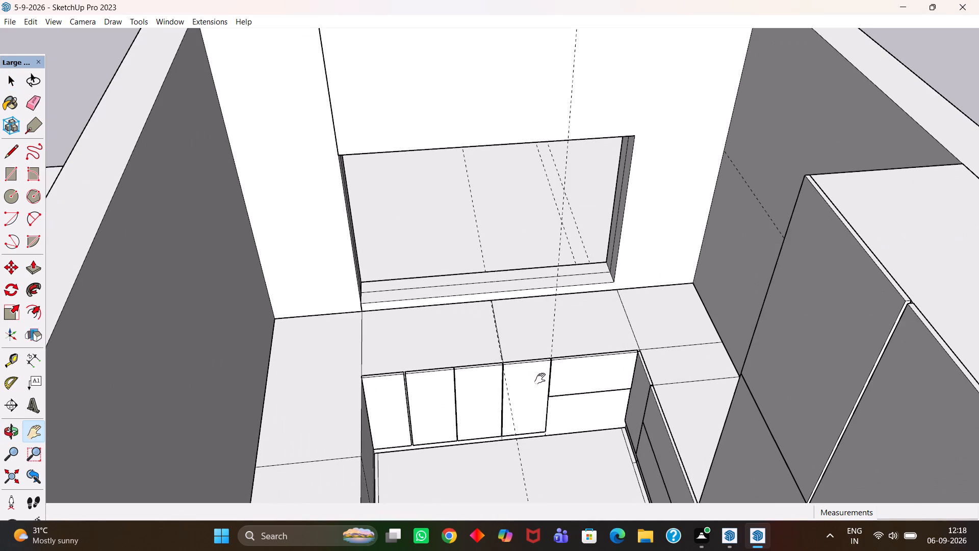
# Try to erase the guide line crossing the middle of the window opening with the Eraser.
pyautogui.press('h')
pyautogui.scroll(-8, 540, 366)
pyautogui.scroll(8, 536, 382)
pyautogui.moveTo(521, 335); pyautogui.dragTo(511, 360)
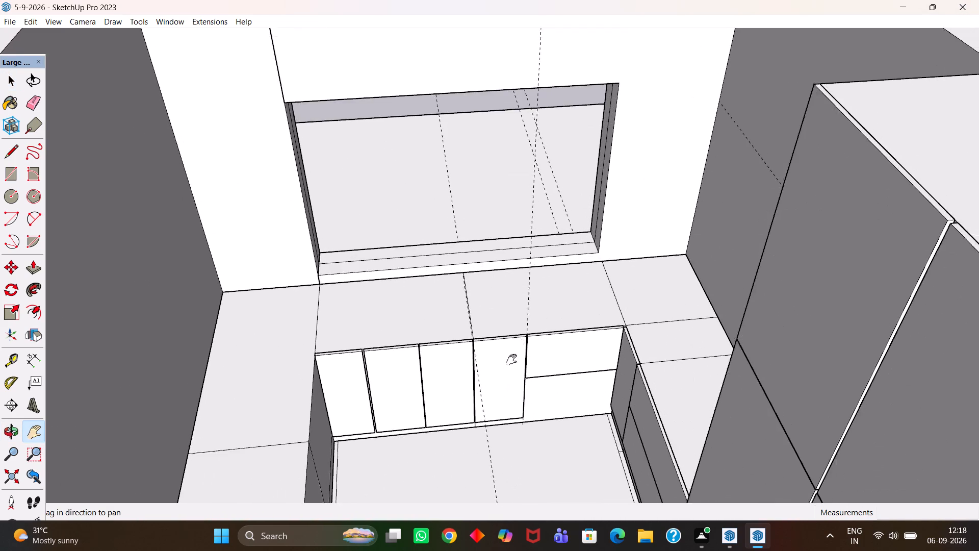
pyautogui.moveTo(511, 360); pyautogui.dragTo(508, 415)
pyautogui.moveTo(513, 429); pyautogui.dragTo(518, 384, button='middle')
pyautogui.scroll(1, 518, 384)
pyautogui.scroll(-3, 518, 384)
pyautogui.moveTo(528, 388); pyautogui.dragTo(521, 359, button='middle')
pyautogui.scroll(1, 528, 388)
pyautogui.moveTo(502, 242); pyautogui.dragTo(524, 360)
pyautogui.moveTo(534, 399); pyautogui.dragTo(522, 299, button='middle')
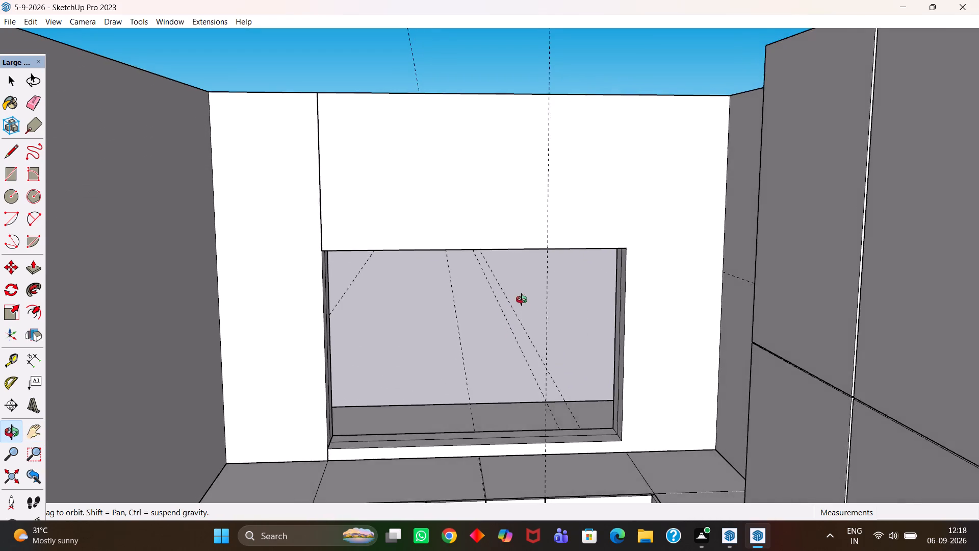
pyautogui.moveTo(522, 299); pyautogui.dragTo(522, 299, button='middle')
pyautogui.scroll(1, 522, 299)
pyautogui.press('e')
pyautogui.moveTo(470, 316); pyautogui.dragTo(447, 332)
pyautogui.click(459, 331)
# Open the room walls group for editing and delete the five guide lines crossing the window opening.
pyautogui.press('space')
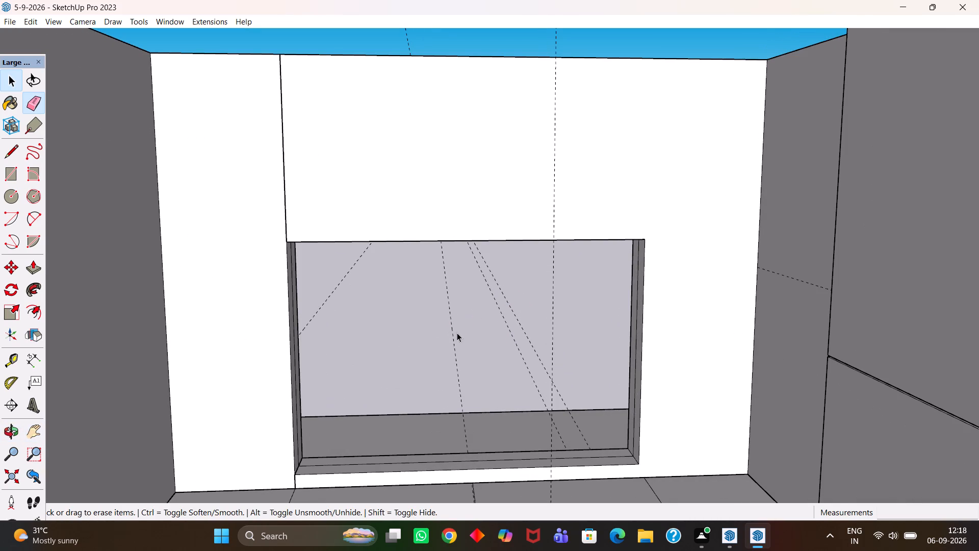
pyautogui.click(456, 333)
pyautogui.tripleClick(455, 333)
pyautogui.doubleClick(453, 332)
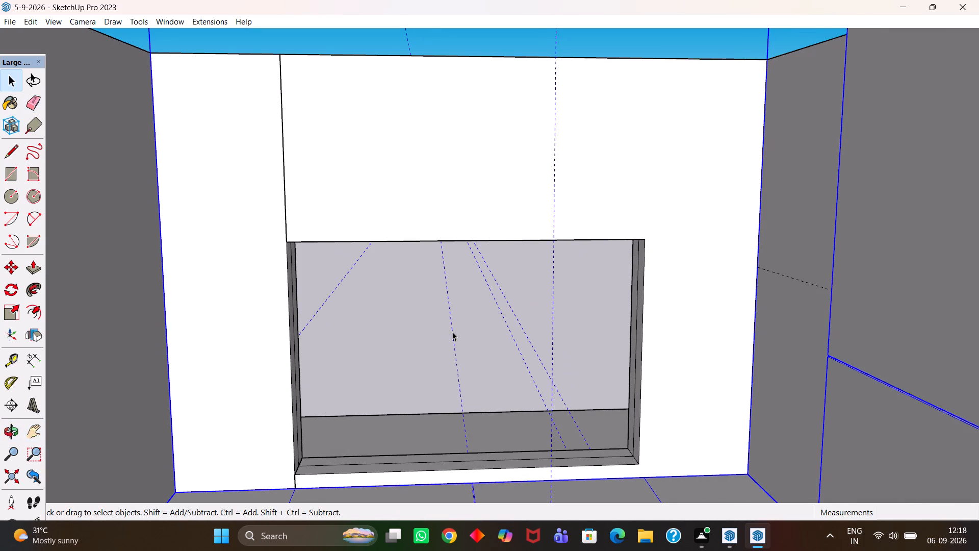
pyautogui.click(452, 332)
pyautogui.press('Delete')
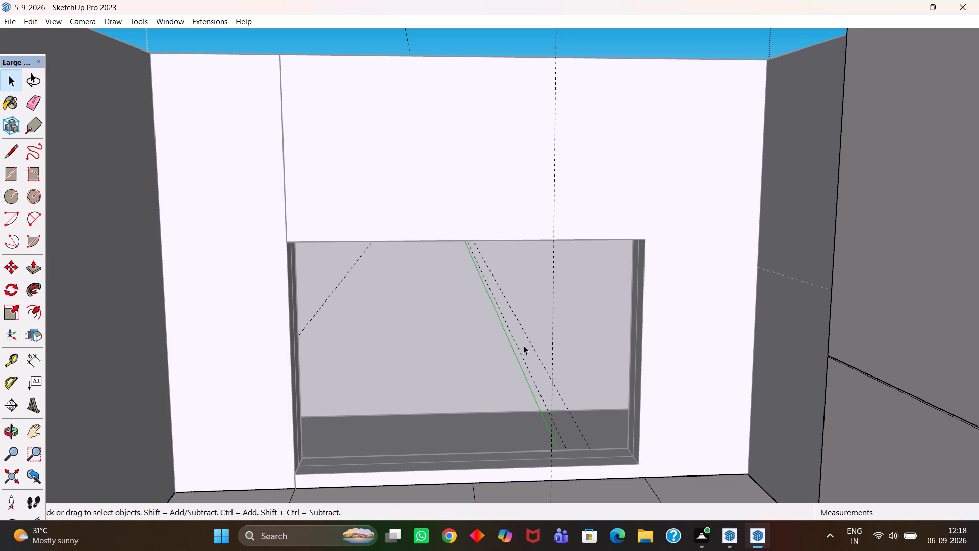
pyautogui.click(522, 350)
pyautogui.click(521, 350)
pyautogui.press('Delete')
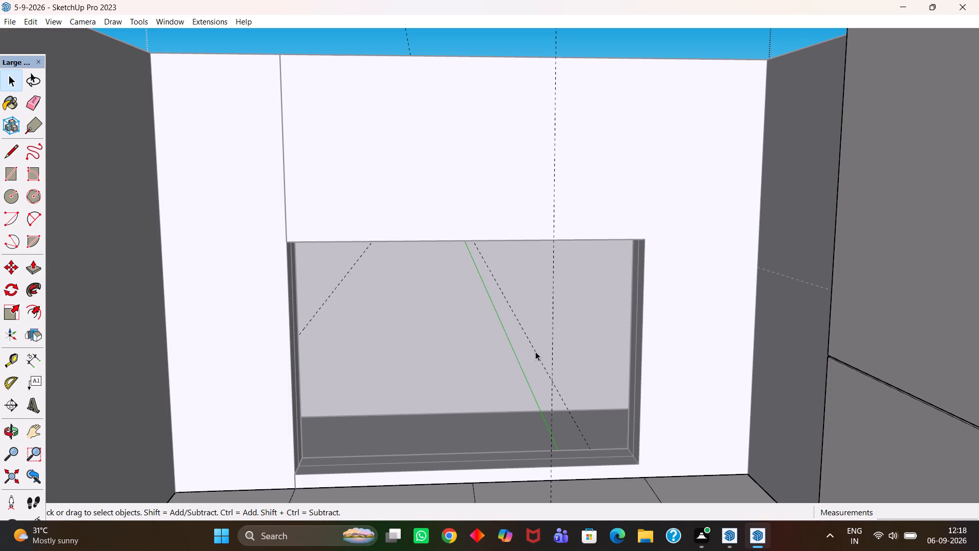
pyautogui.click(535, 352)
pyautogui.press('Delete')
pyautogui.click(553, 362)
pyautogui.press('Delete')
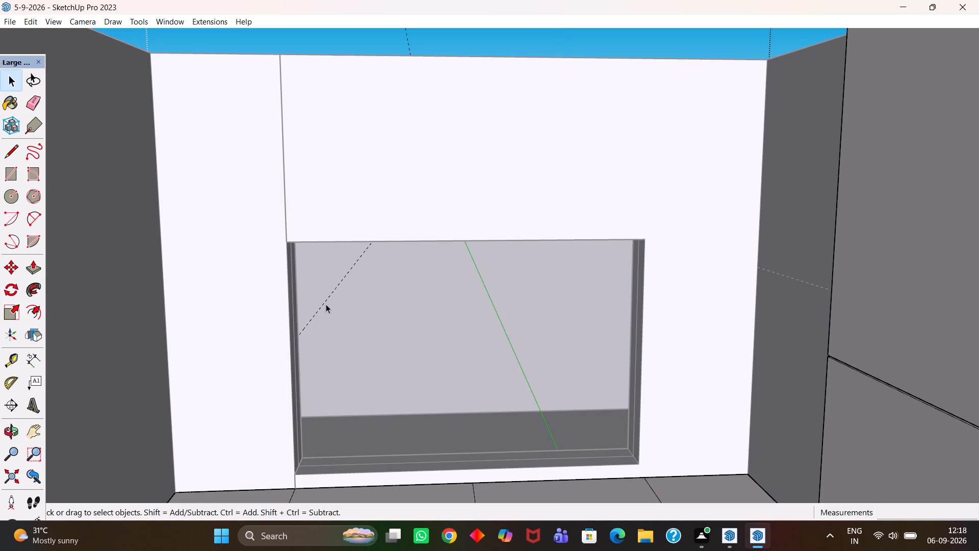
pyautogui.click(324, 303)
pyautogui.press('Delete')
# Exit the room walls group's editing mode to return to the whole model.
pyautogui.scroll(-3, 389, 325)
pyautogui.press('space')
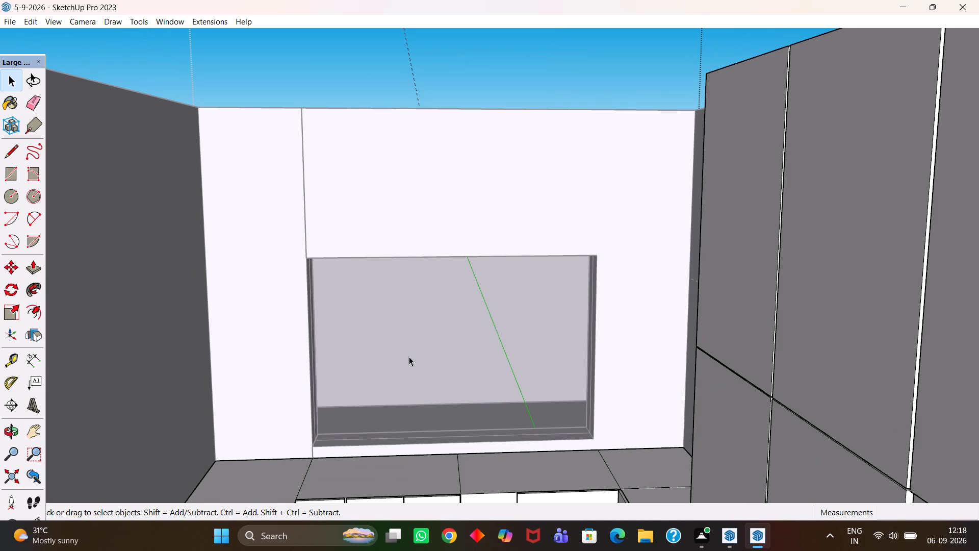
pyautogui.click(415, 350)
pyautogui.scroll(-4, 419, 349)
pyautogui.press('h')
pyautogui.moveTo(437, 329); pyautogui.dragTo(422, 456, button='middle')
pyautogui.scroll(1, 433, 355)
pyautogui.scroll(-4, 416, 410)
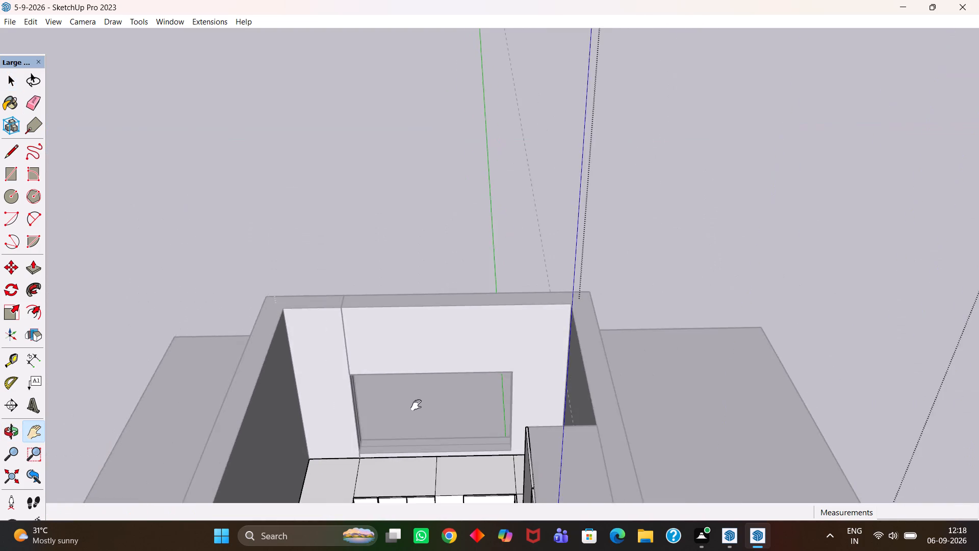
pyautogui.scroll(-4, 416, 405)
pyautogui.press('space')
pyautogui.tripleClick(585, 261)
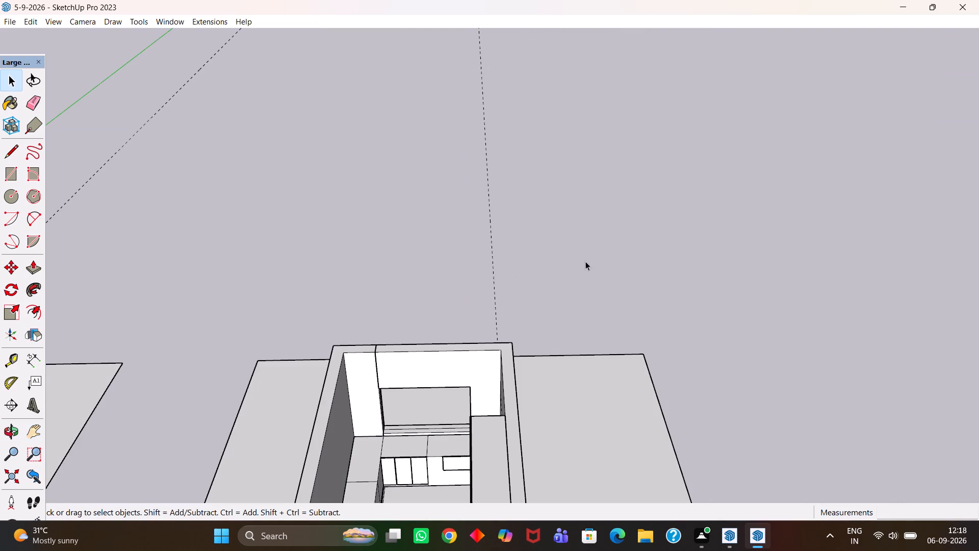
pyautogui.scroll(-4, 566, 265)
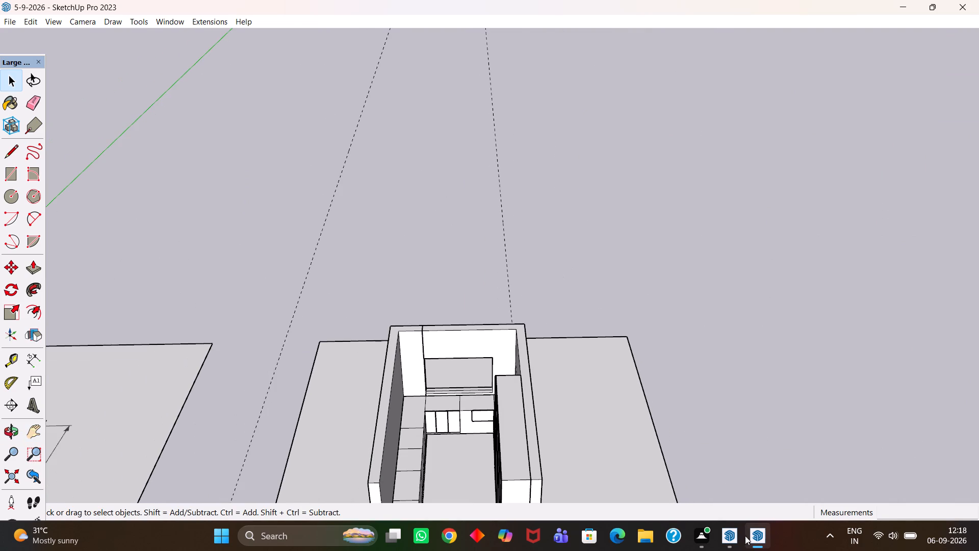
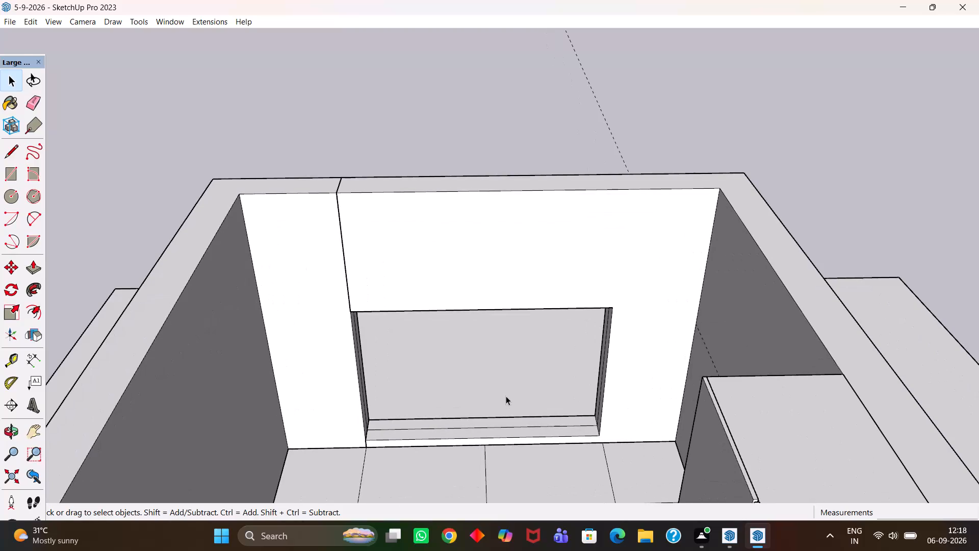
# Place a guide line across the corner countertop, about 2' 1/2" from the window-wall edge, through the first cabinet door's corner.
pyautogui.scroll(-6, 506, 394)
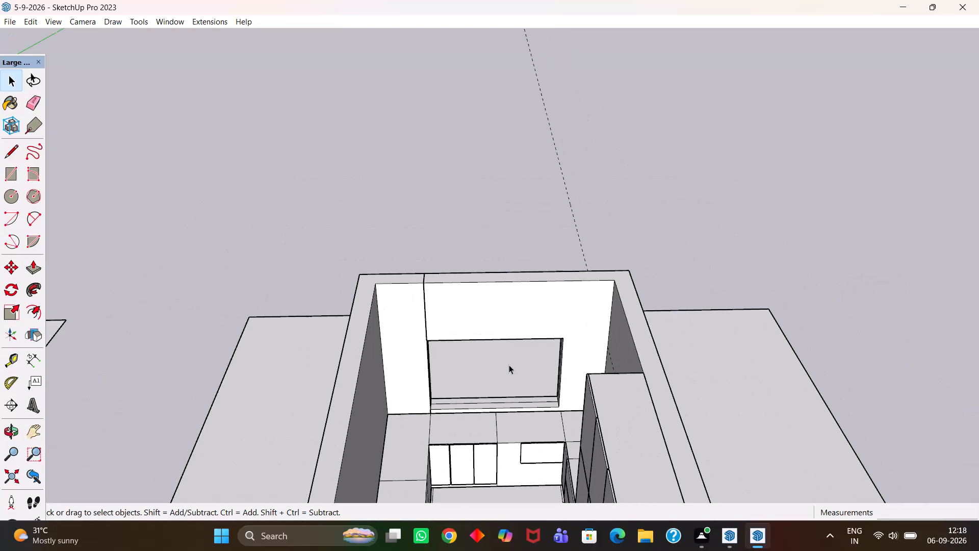
pyautogui.scroll(-4, 514, 372)
pyautogui.scroll(4, 551, 441)
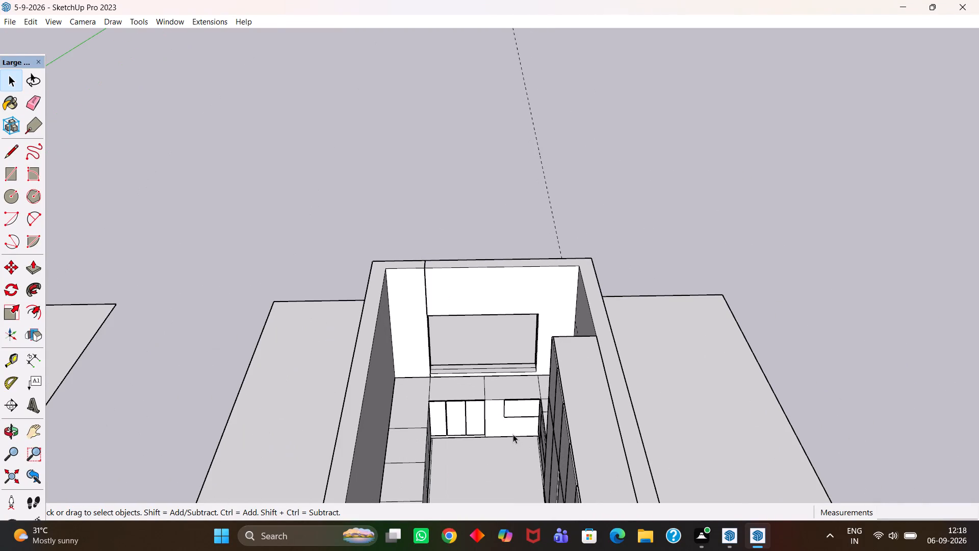
pyautogui.scroll(2, 513, 434)
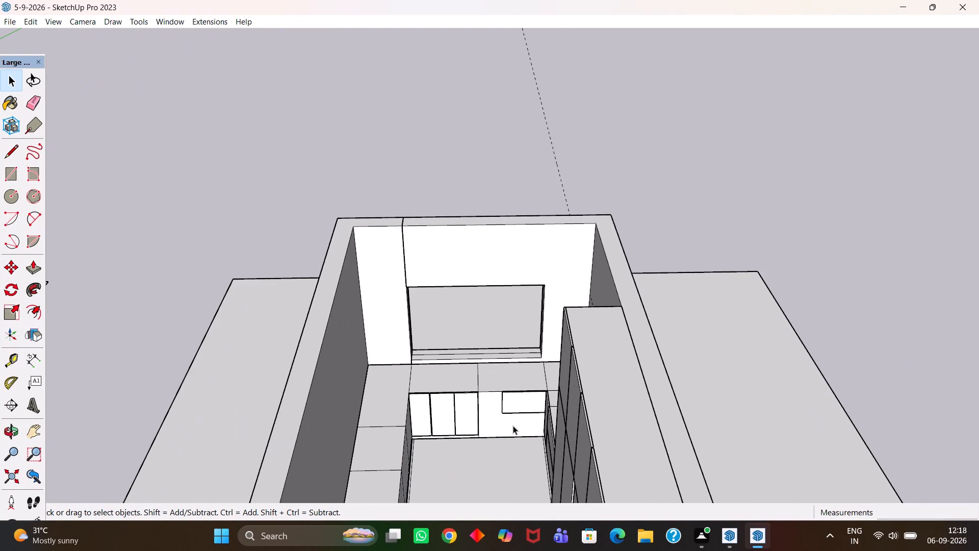
pyautogui.scroll(4, 413, 430)
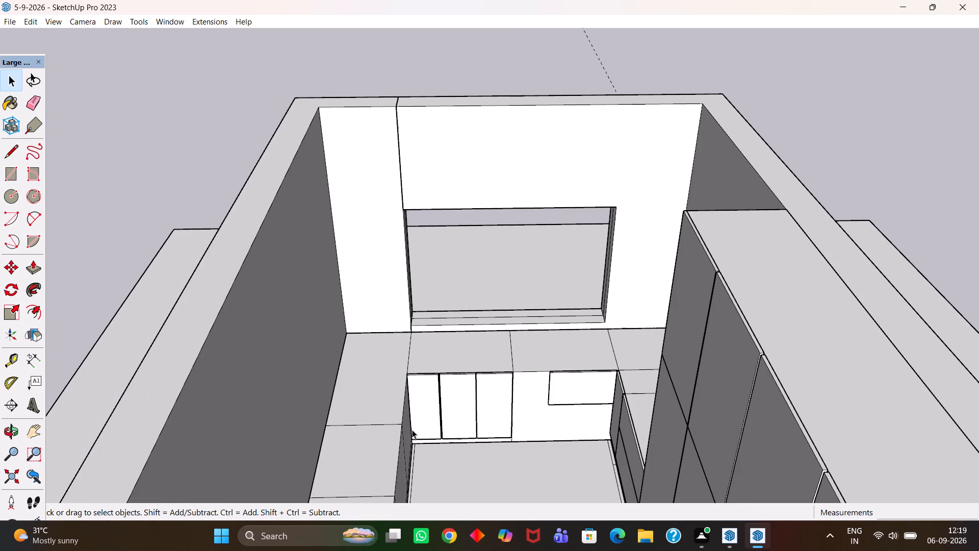
pyautogui.scroll(-5, 412, 430)
pyautogui.scroll(5, 426, 439)
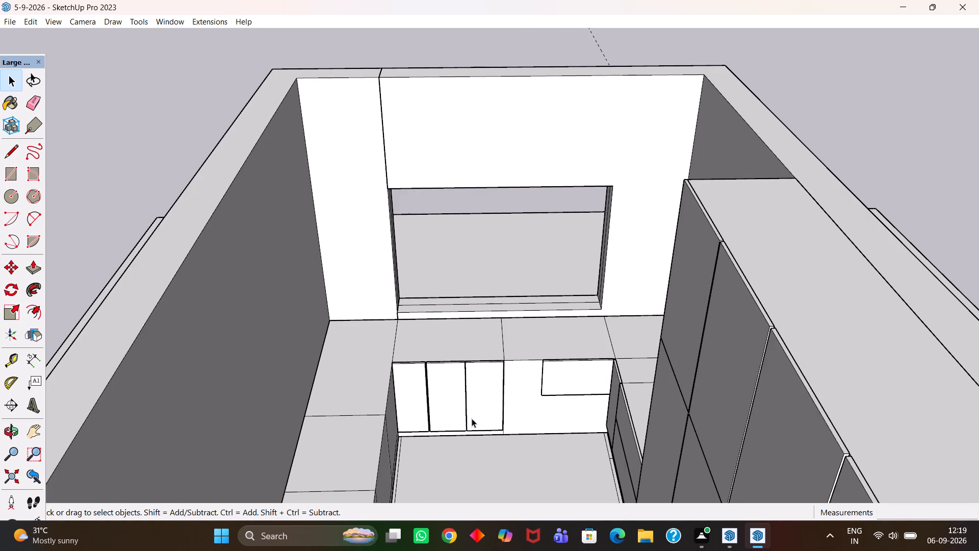
pyautogui.scroll(3, 472, 418)
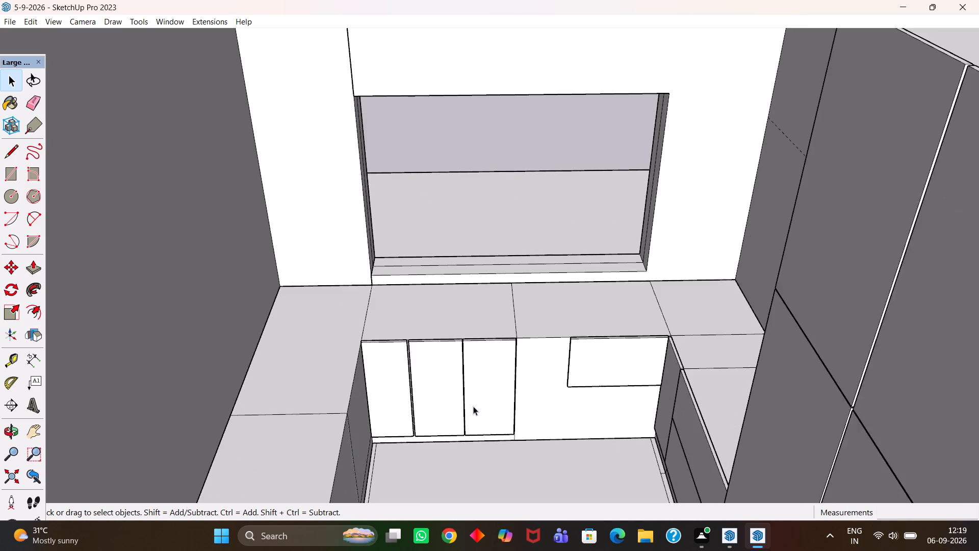
pyautogui.scroll(2, 473, 406)
pyautogui.moveTo(462, 419); pyautogui.dragTo(306, 439, button='middle')
pyautogui.scroll(1, 291, 374)
pyautogui.moveTo(450, 387); pyautogui.dragTo(500, 410, button='middle')
pyautogui.press('h')
pyautogui.scroll(1, 494, 408)
pyautogui.moveTo(347, 318); pyautogui.dragTo(708, 442)
pyautogui.moveTo(353, 348); pyautogui.dragTo(810, 447)
pyautogui.moveTo(360, 322); pyautogui.dragTo(785, 469)
pyautogui.moveTo(439, 318); pyautogui.dragTo(630, 375)
pyautogui.scroll(3, 591, 378)
pyautogui.moveTo(590, 399); pyautogui.dragTo(516, 419, button='middle')
pyautogui.scroll(1, 524, 418)
pyautogui.moveTo(389, 349); pyautogui.dragTo(492, 348)
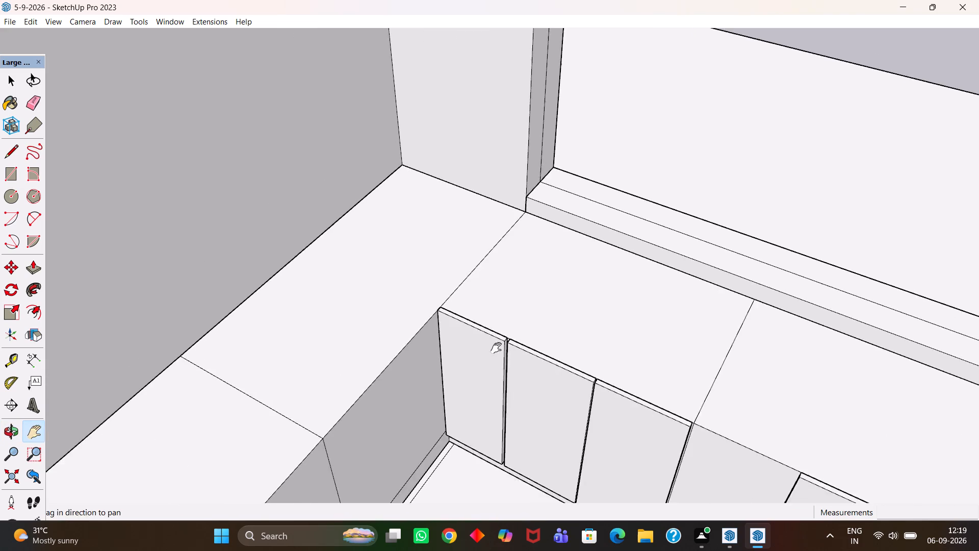
pyautogui.moveTo(514, 358); pyautogui.dragTo(468, 383, button='middle')
pyautogui.scroll(4, 435, 367)
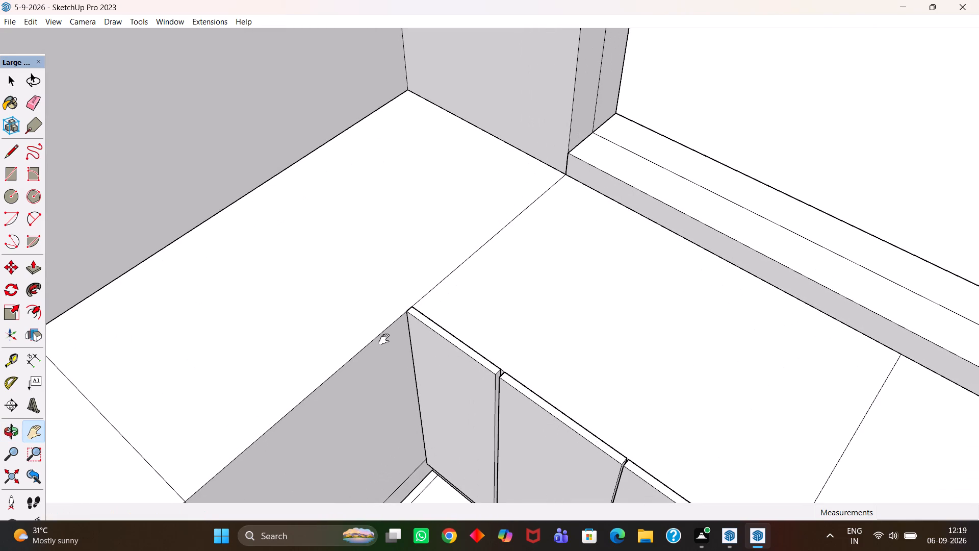
pyautogui.scroll(-1, 384, 338)
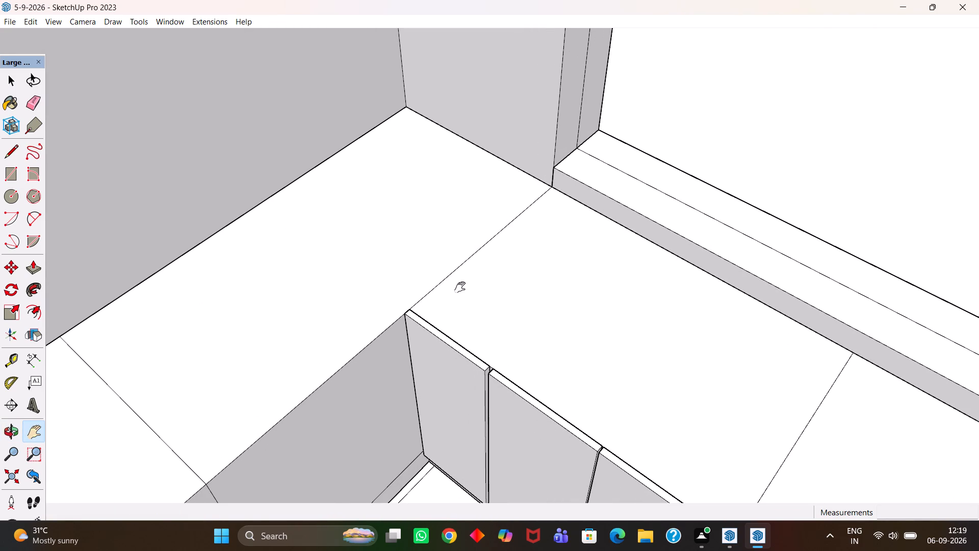
pyautogui.press('t')
pyautogui.press('Return')
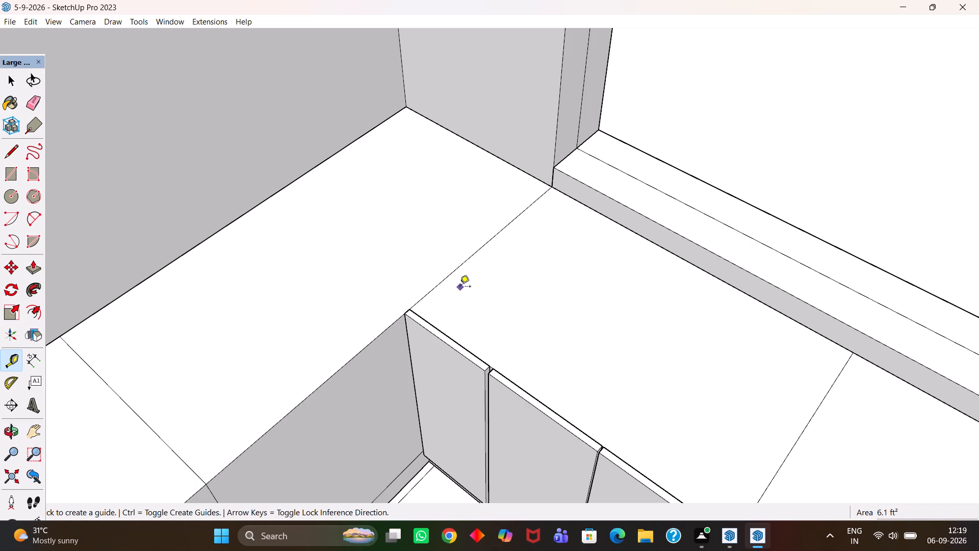
pyautogui.click(502, 159)
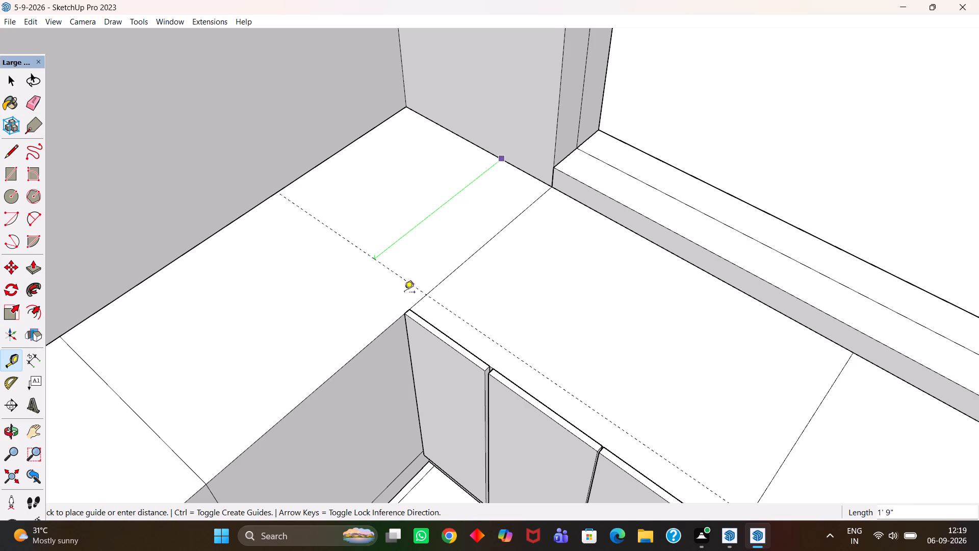
pyautogui.click(405, 313)
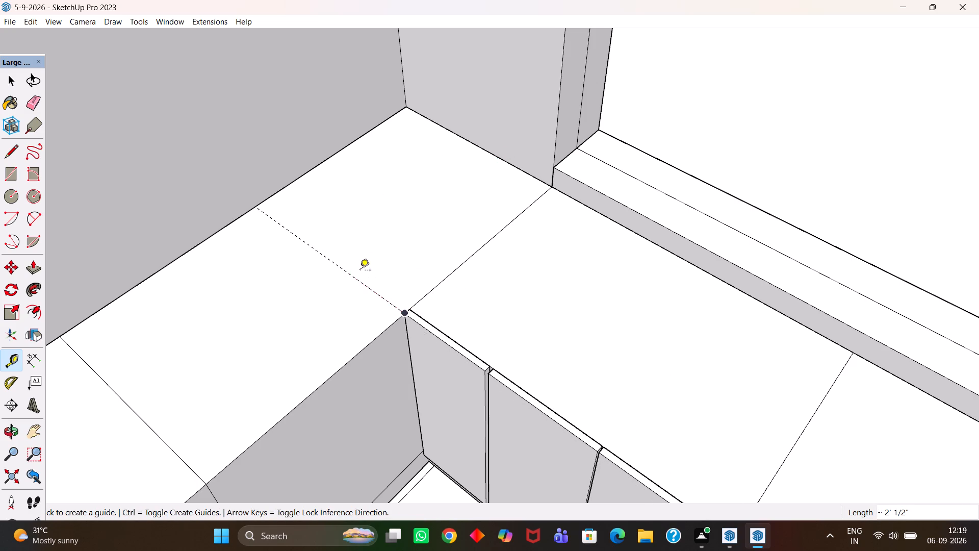
# Open the base cabinet and countertop group for editing at the inner corner beside the first cabinet door.
pyautogui.scroll(-5, 357, 270)
pyautogui.moveTo(370, 306); pyautogui.dragTo(308, 277, button='middle')
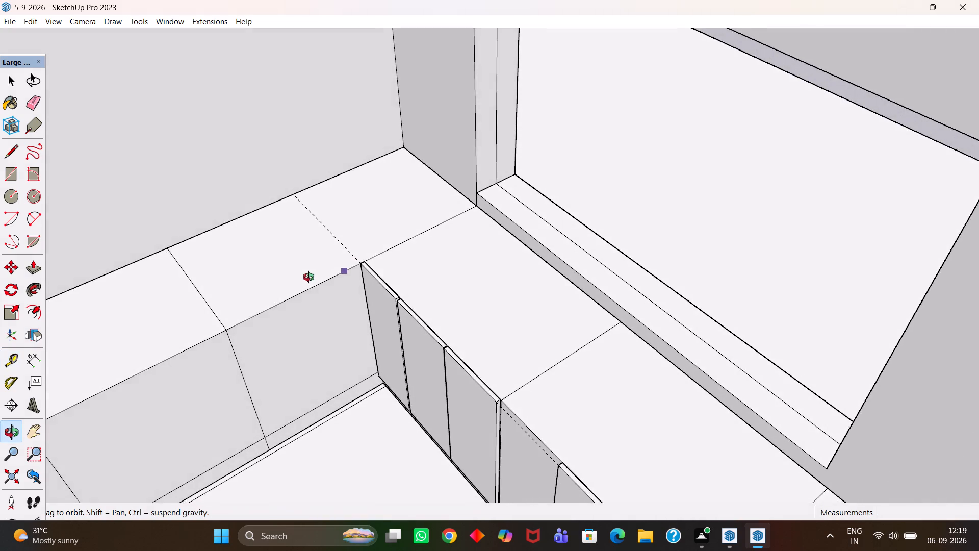
pyautogui.moveTo(308, 277); pyautogui.dragTo(321, 283, button='middle')
pyautogui.scroll(2, 321, 283)
pyautogui.scroll(4, 346, 318)
pyautogui.press('h')
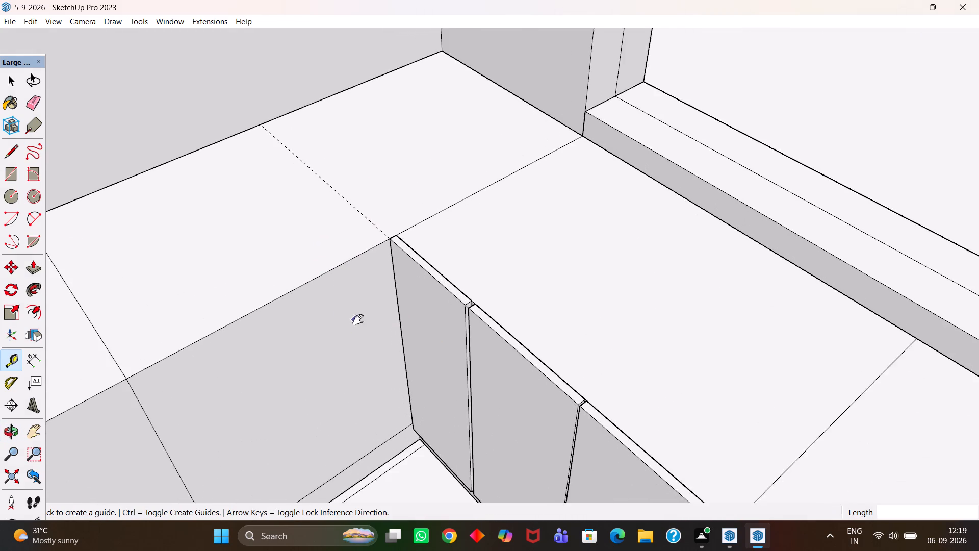
pyautogui.scroll(1, 358, 320)
pyautogui.moveTo(407, 334); pyautogui.dragTo(468, 354)
pyautogui.scroll(-2, 486, 357)
pyautogui.moveTo(493, 354); pyautogui.dragTo(514, 393, button='middle')
pyautogui.press('space')
pyautogui.scroll(1, 514, 393)
pyautogui.click(523, 375)
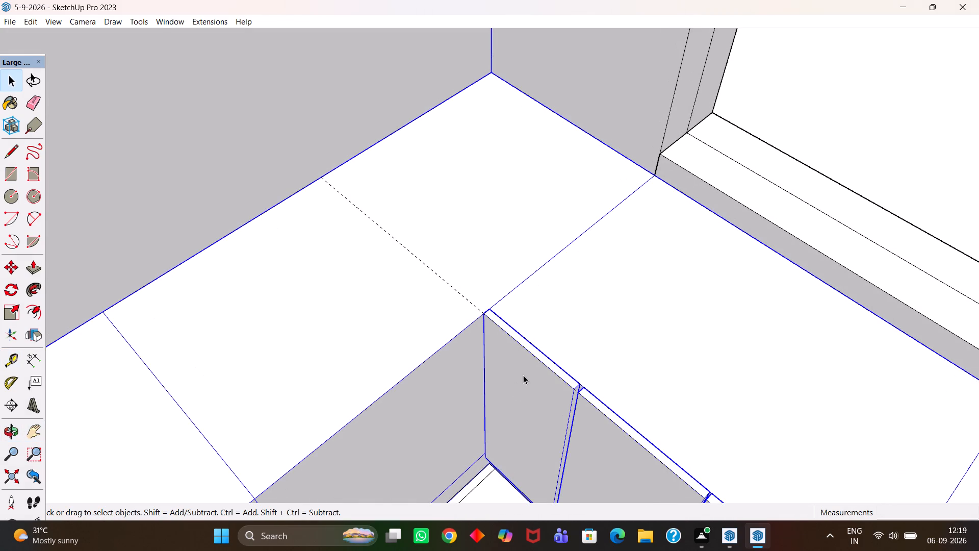
pyautogui.doubleClick(523, 375)
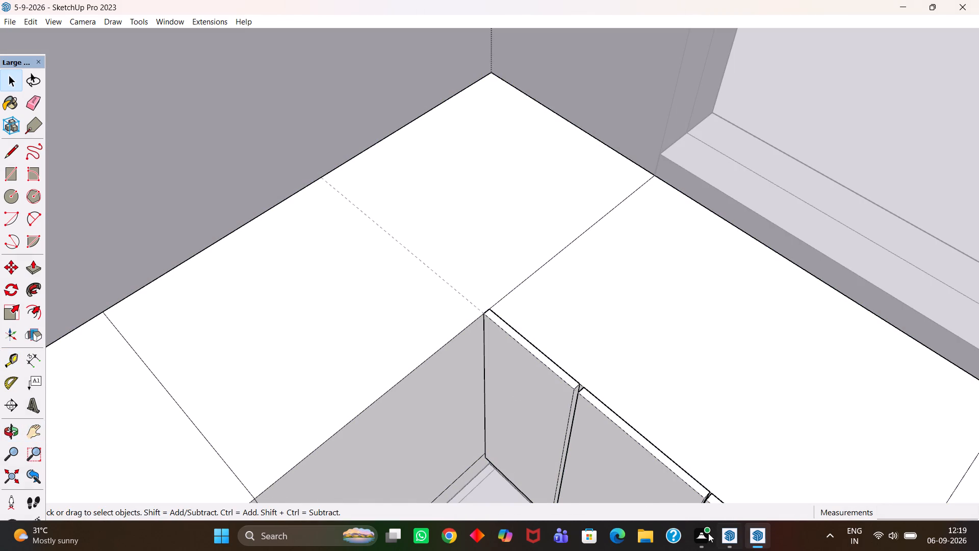
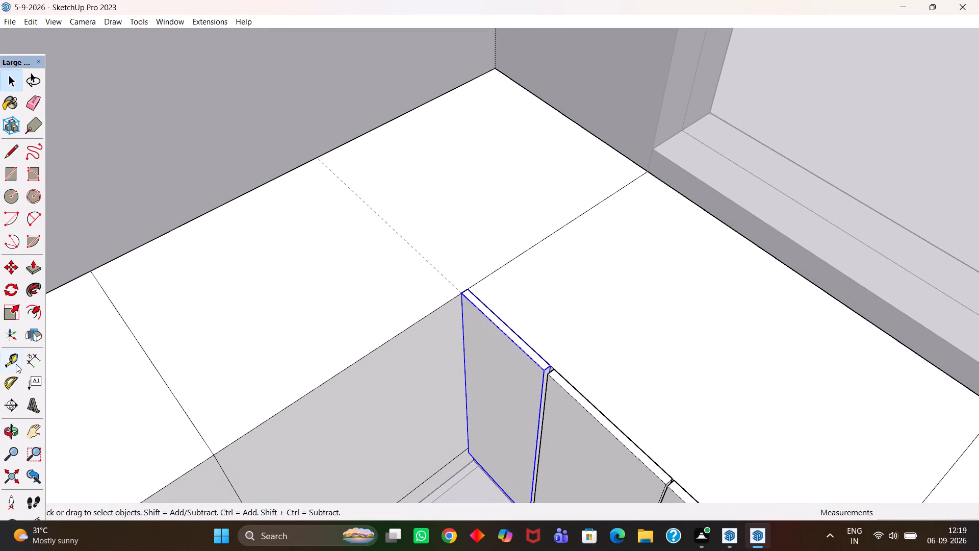
# Rotate a copy of the selected first cabinet door by 90 degrees about a point on the guide line near the inner corner.
pyautogui.moveTo(8, 295); pyautogui.dragTo(8, 299)
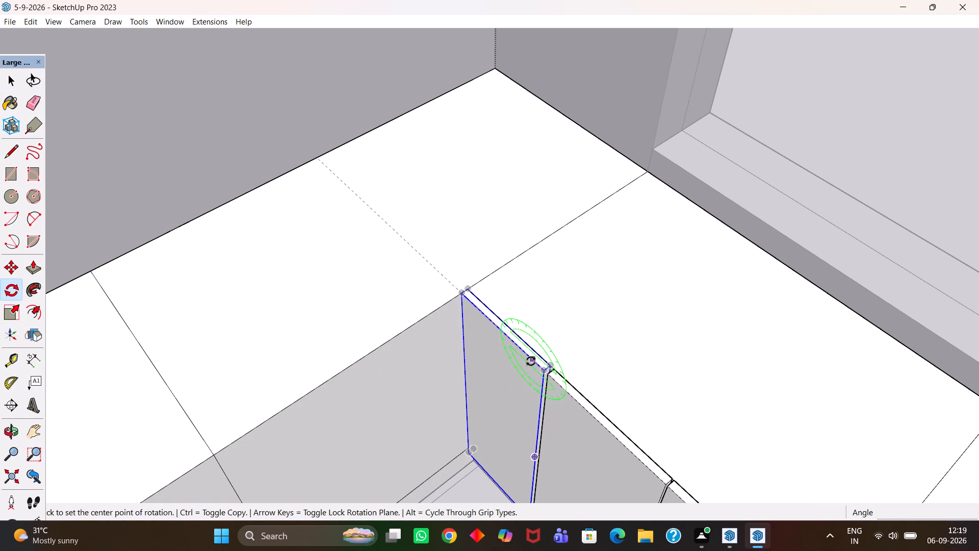
pyautogui.scroll(1, 531, 361)
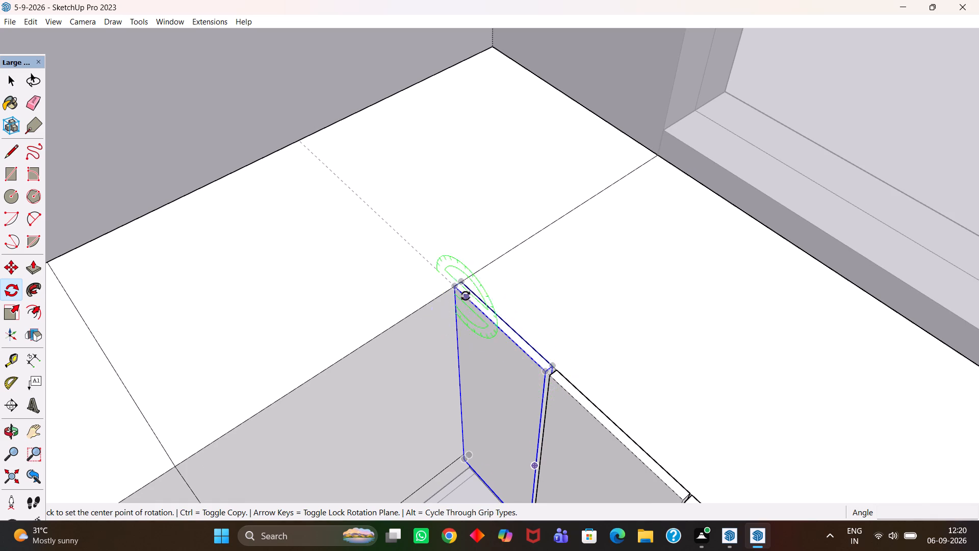
pyautogui.click(447, 274)
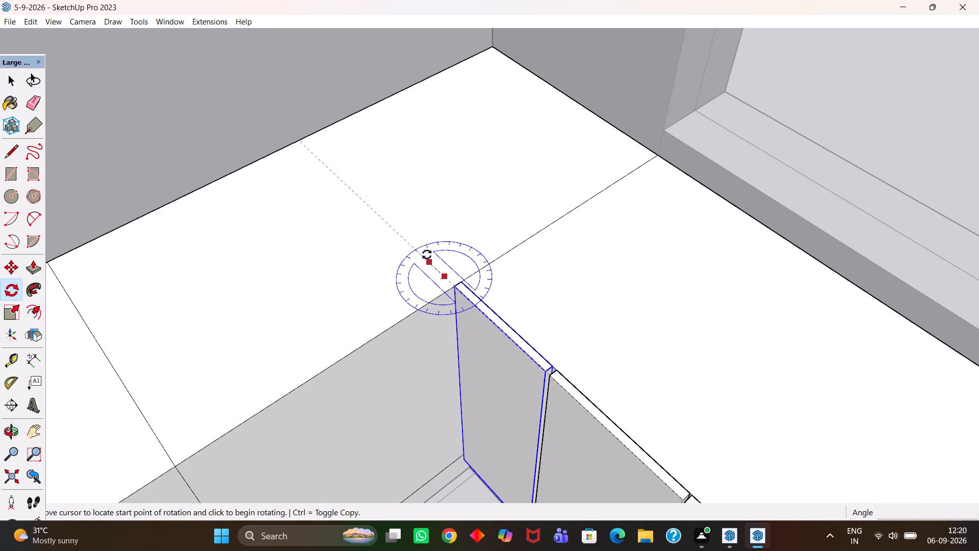
pyautogui.click(420, 244)
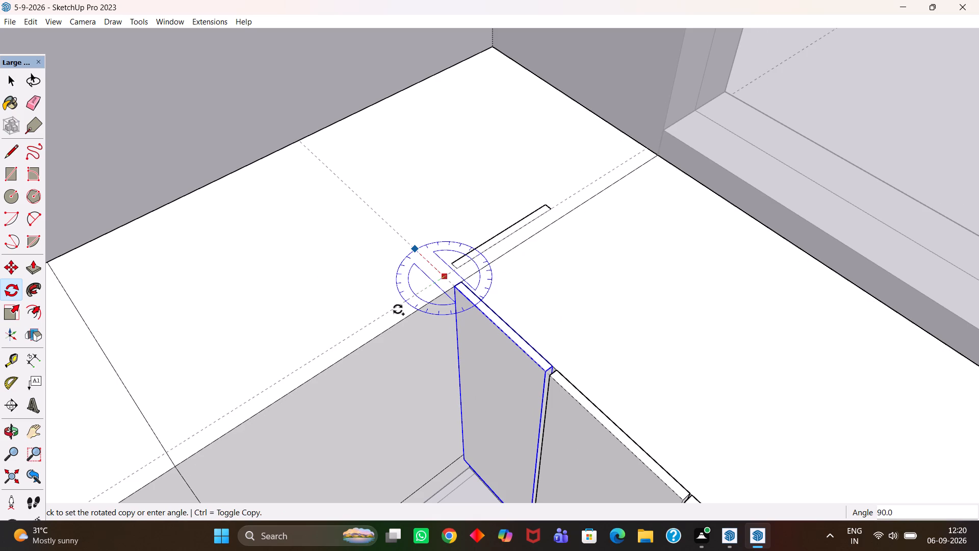
pyautogui.write('90')
pyautogui.press('Return')
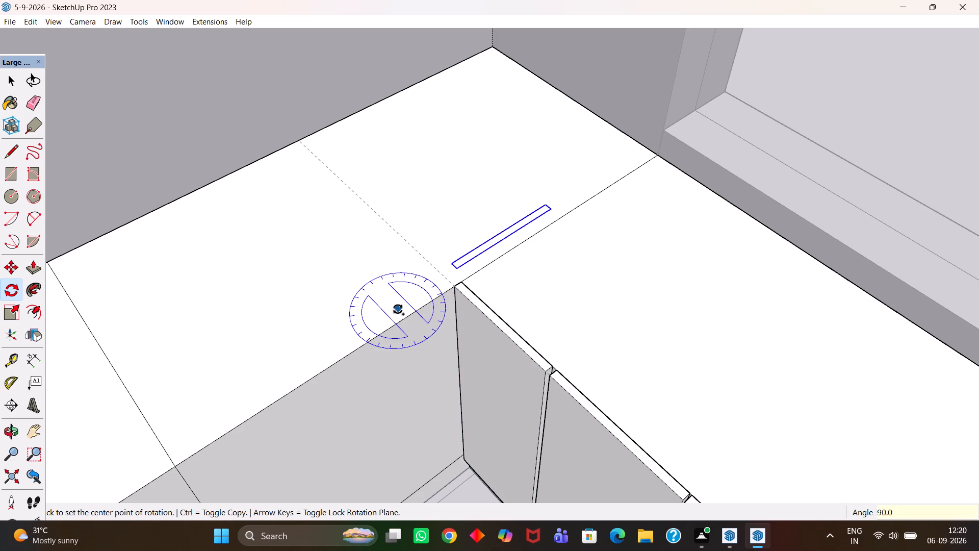
# Move the rotated door copy about 1' 1" onto the adjoining cabinet front, beside the inner corner.
pyautogui.press('m')
pyautogui.scroll(3, 544, 214)
pyautogui.click(543, 203)
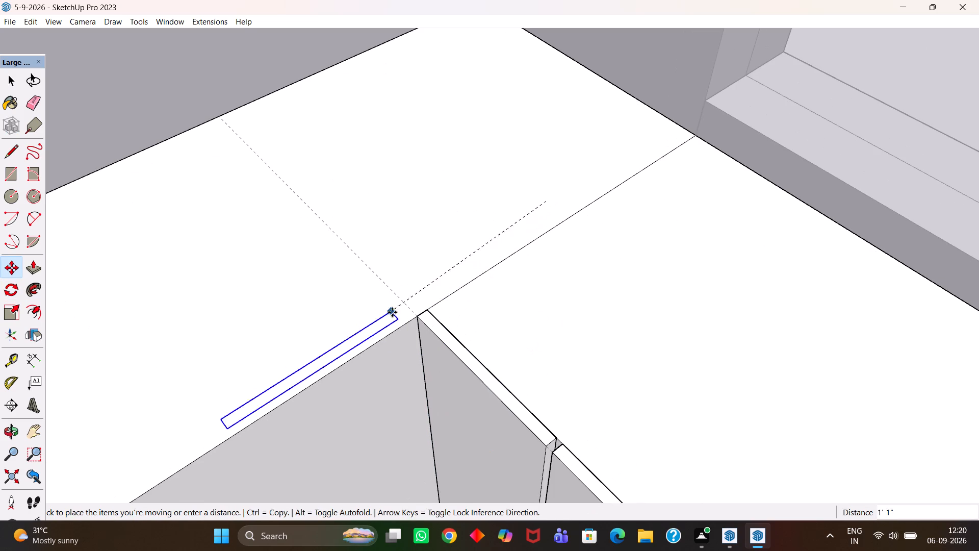
pyautogui.click(406, 324)
# Move the original corner door along its cabinet front to close the gap with the neighbouring door.
pyautogui.scroll(3, 448, 345)
pyautogui.press('h')
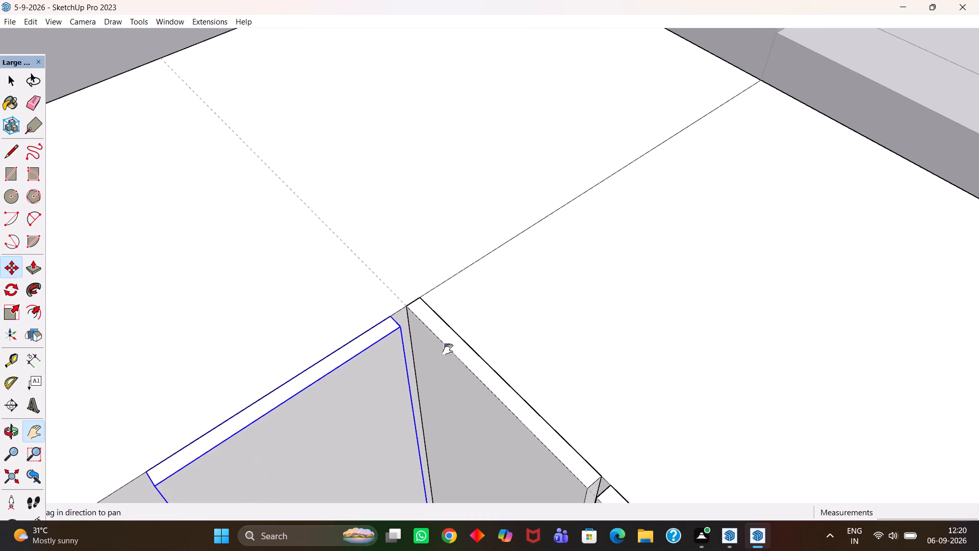
pyautogui.moveTo(441, 355); pyautogui.dragTo(548, 382, button='middle')
pyautogui.scroll(3, 548, 384)
pyautogui.moveTo(465, 382); pyautogui.dragTo(556, 400, button='middle')
pyautogui.press('h')
pyautogui.scroll(2, 556, 400)
pyautogui.moveTo(567, 395); pyautogui.dragTo(423, 373)
pyautogui.scroll(-4, 413, 374)
pyautogui.scroll(1, 353, 386)
pyautogui.moveTo(355, 386); pyautogui.dragTo(402, 388, button='middle')
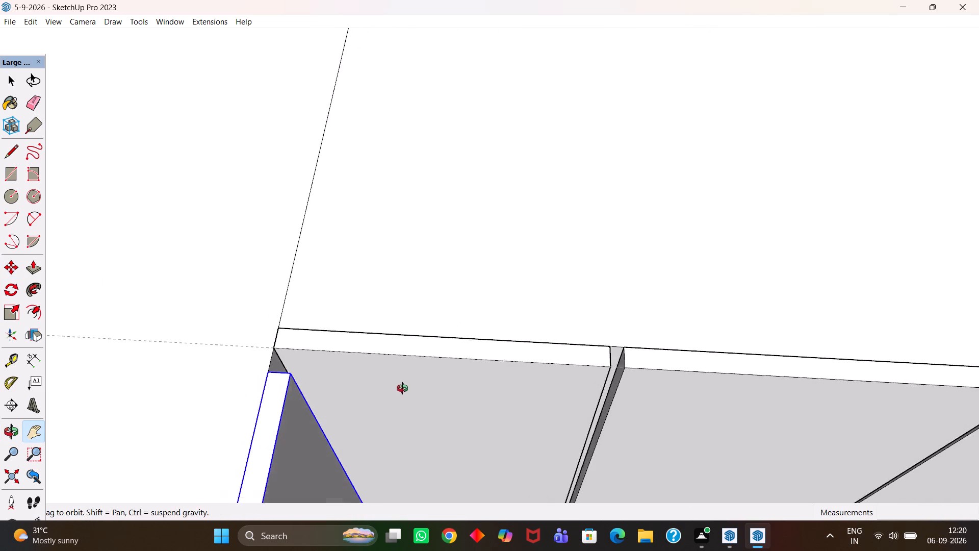
pyautogui.moveTo(402, 388); pyautogui.dragTo(407, 387, button='middle')
pyautogui.scroll(2, 407, 387)
pyautogui.press('space')
pyautogui.click(407, 387)
pyautogui.scroll(1, 405, 382)
pyautogui.moveTo(405, 382); pyautogui.dragTo(432, 393, button='middle')
pyautogui.press('h')
pyautogui.scroll(-3, 432, 393)
pyautogui.moveTo(322, 350); pyautogui.dragTo(436, 345)
pyautogui.press('m')
pyautogui.scroll(2, 724, 315)
pyautogui.click(747, 333)
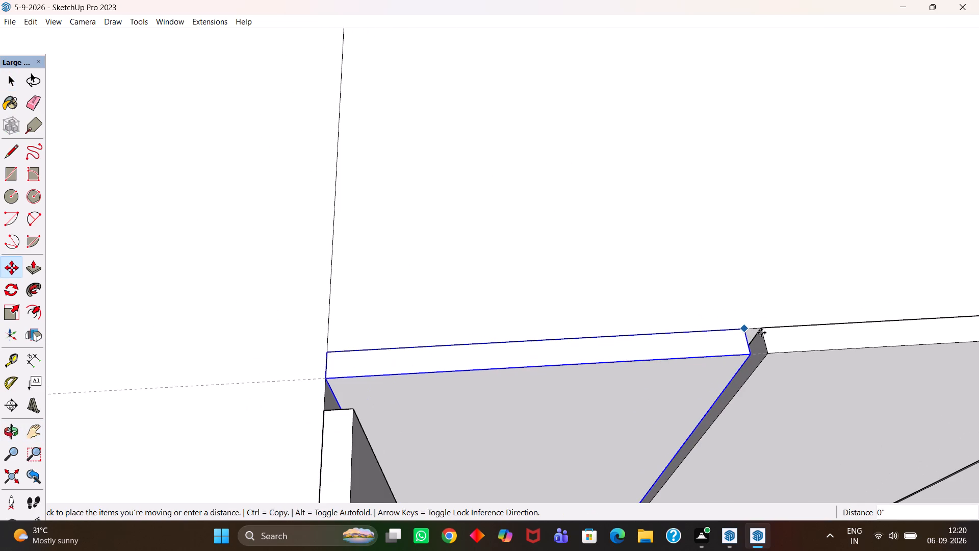
pyautogui.click(761, 333)
# Open the original corner door for editing, shorten its inner-corner end by 18 mm with Push/Pull, and close it.
pyautogui.scroll(2, 414, 373)
pyautogui.moveTo(414, 374); pyautogui.dragTo(535, 344, button='middle')
pyautogui.scroll(3, 500, 366)
pyautogui.press('h')
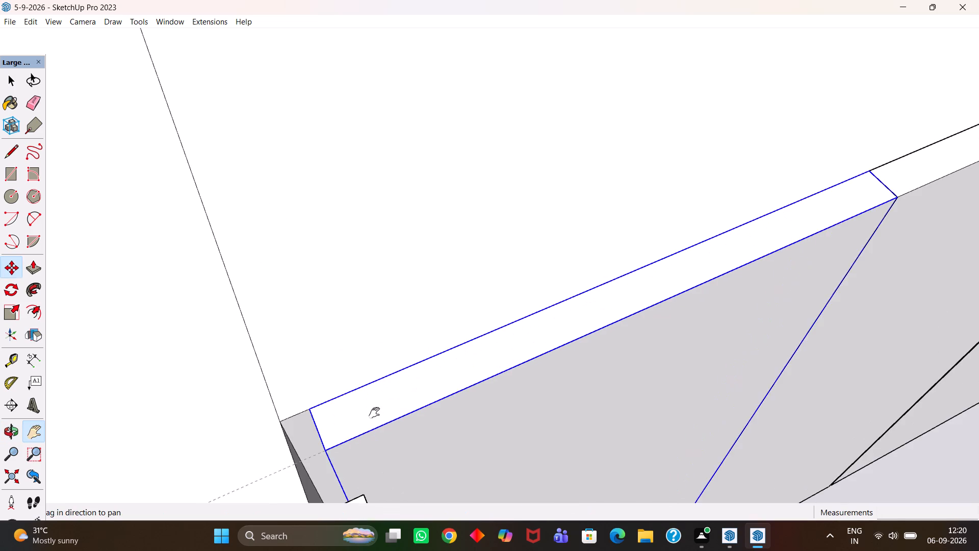
pyautogui.scroll(3, 376, 418)
pyautogui.moveTo(362, 424); pyautogui.dragTo(473, 339)
pyautogui.scroll(3, 436, 392)
pyautogui.press('space')
pyautogui.doubleClick(406, 396)
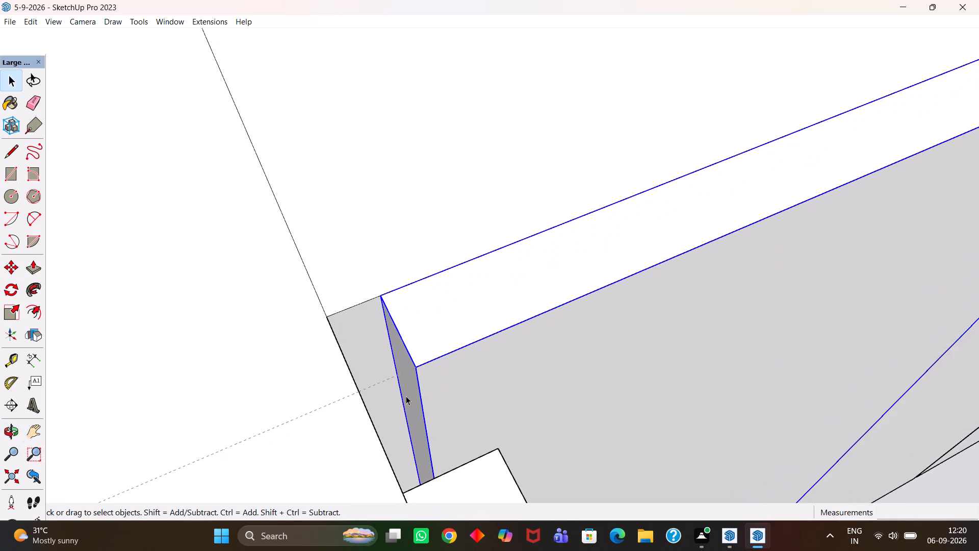
pyautogui.click(405, 384)
pyautogui.press('p')
pyautogui.click(407, 385)
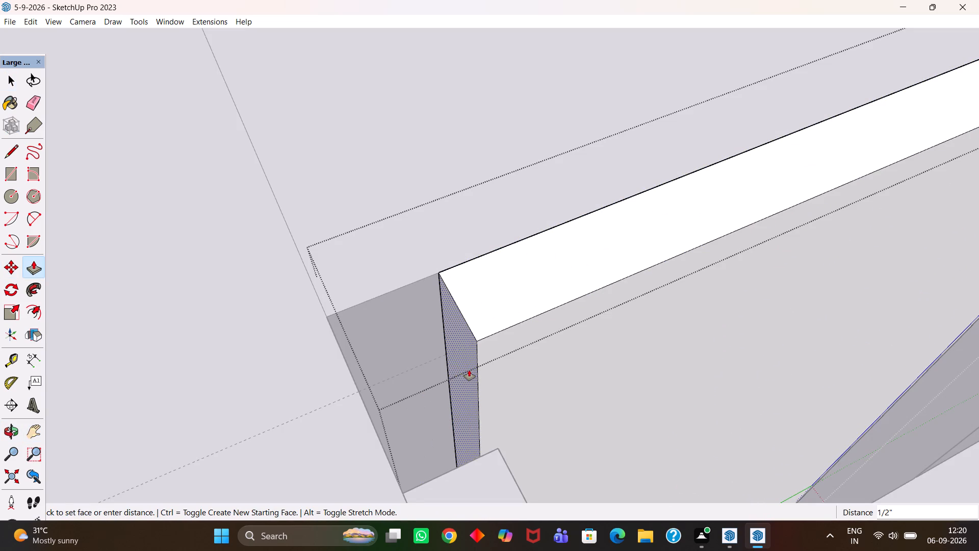
pyautogui.write('18mm')
pyautogui.press('Return')
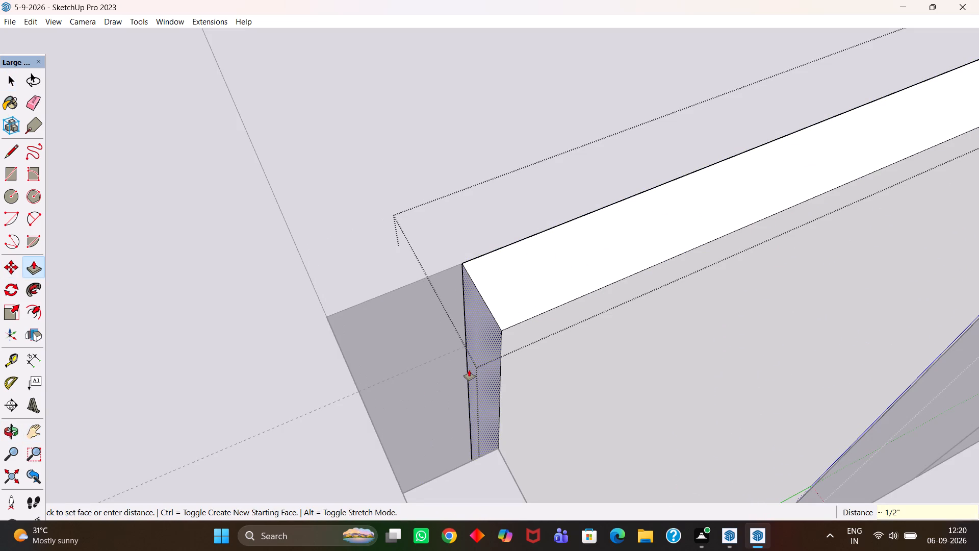
pyautogui.press('h')
pyautogui.scroll(-8, 471, 366)
pyautogui.scroll(1, 553, 375)
pyautogui.moveTo(562, 375); pyautogui.dragTo(426, 384, button='middle')
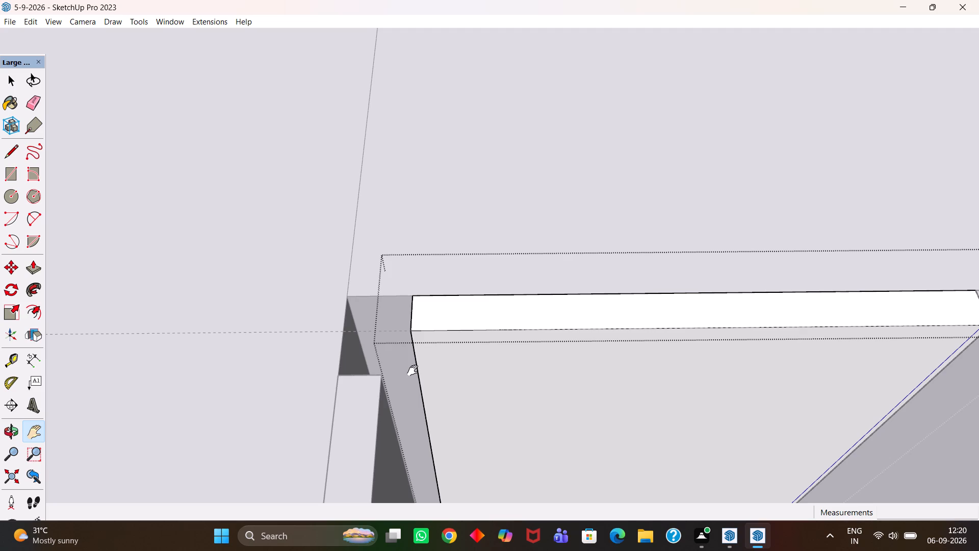
pyautogui.press('h')
pyautogui.scroll(-11, 415, 378)
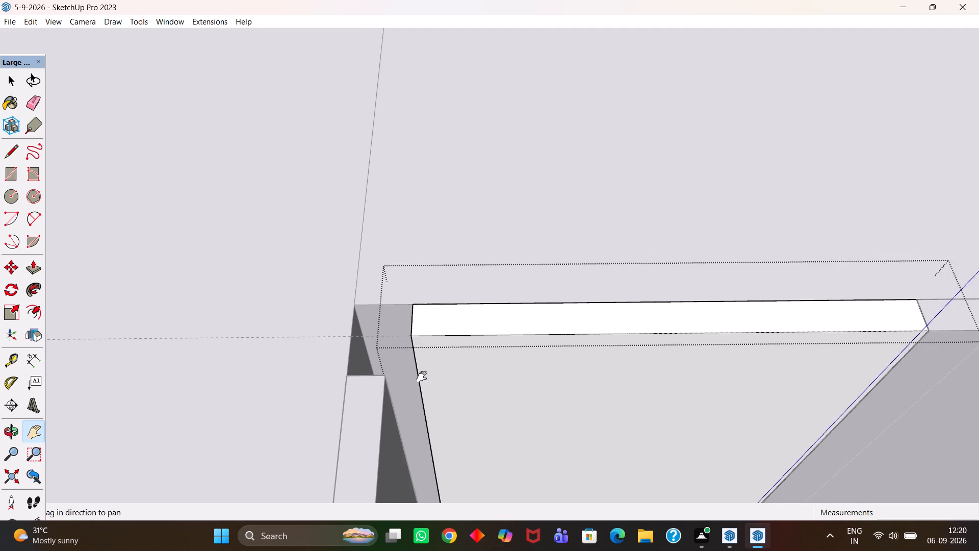
pyautogui.scroll(-8, 422, 377)
pyautogui.scroll(1, 470, 385)
pyautogui.moveTo(471, 385); pyautogui.dragTo(308, 415, button='middle')
pyautogui.scroll(4, 308, 415)
pyautogui.middleClick(310, 415)
pyautogui.scroll(2, 312, 412)
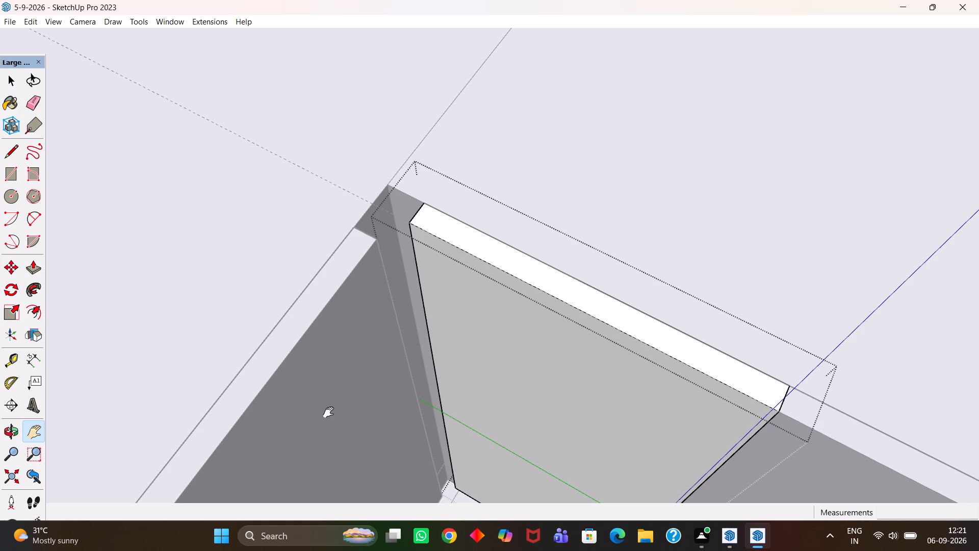
pyautogui.press('h')
pyautogui.scroll(-2, 353, 447)
pyautogui.scroll(6, 368, 441)
pyautogui.moveTo(422, 374); pyautogui.dragTo(380, 386, button='middle')
pyautogui.scroll(-7, 380, 386)
pyautogui.press('h')
pyautogui.moveTo(352, 383); pyautogui.dragTo(445, 323)
pyautogui.scroll(-3, 445, 326)
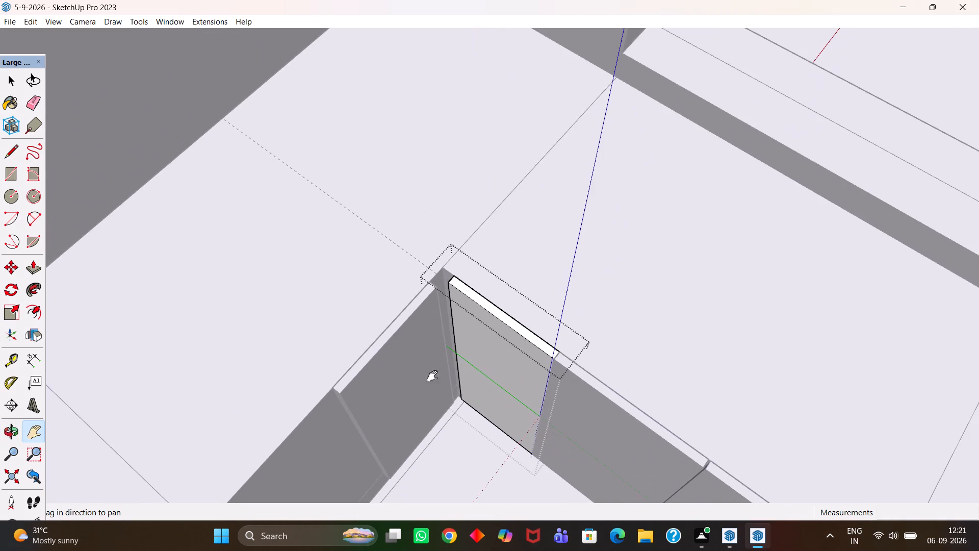
pyautogui.press('space')
pyautogui.doubleClick(485, 448)
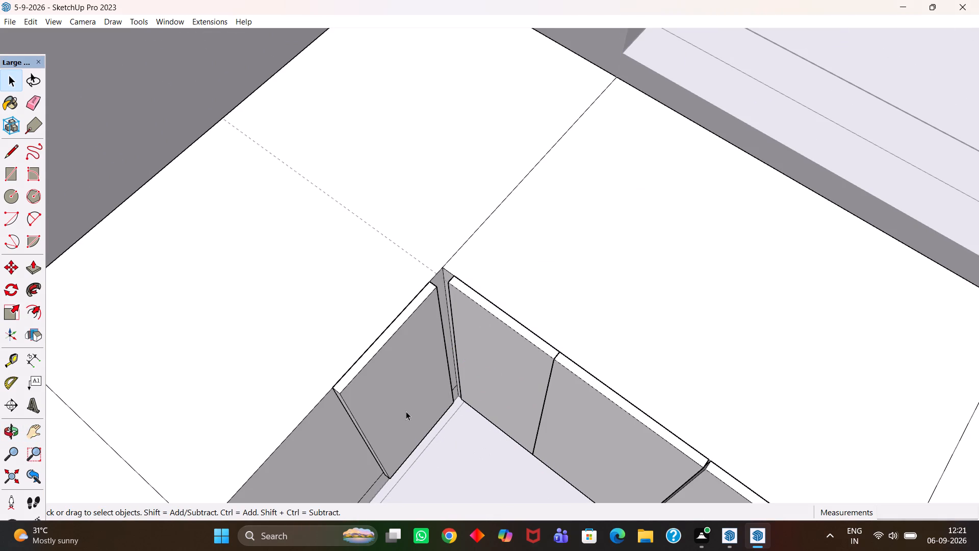
# Move the rotated door copy about 1" along the countertop edge so its top back corner meets the guide line.
pyautogui.press('space')
pyautogui.click(362, 375)
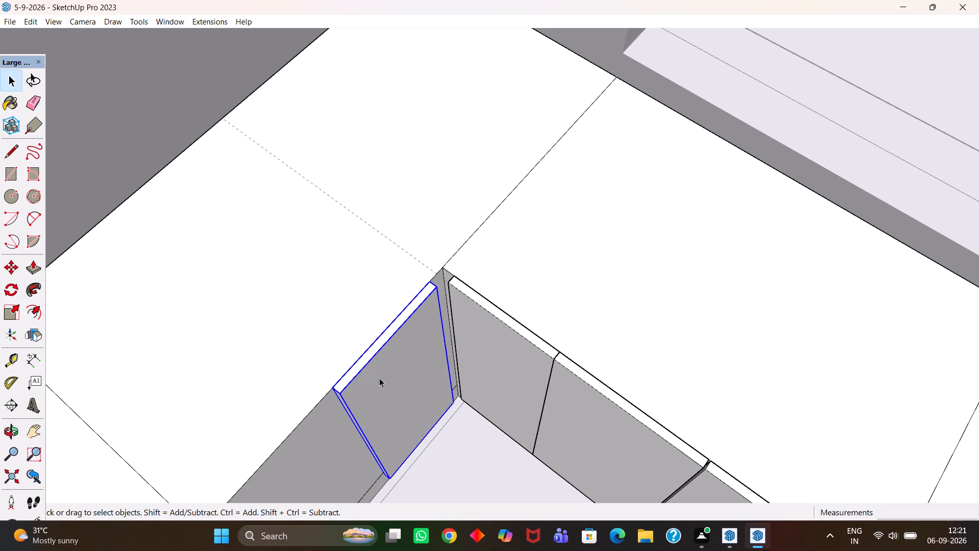
pyautogui.moveTo(390, 378); pyautogui.dragTo(348, 385, button='middle')
pyautogui.scroll(2, 348, 385)
pyautogui.press('h')
pyautogui.moveTo(377, 308); pyautogui.dragTo(422, 411)
pyautogui.moveTo(480, 428); pyautogui.dragTo(446, 413, button='middle')
pyautogui.scroll(2, 443, 409)
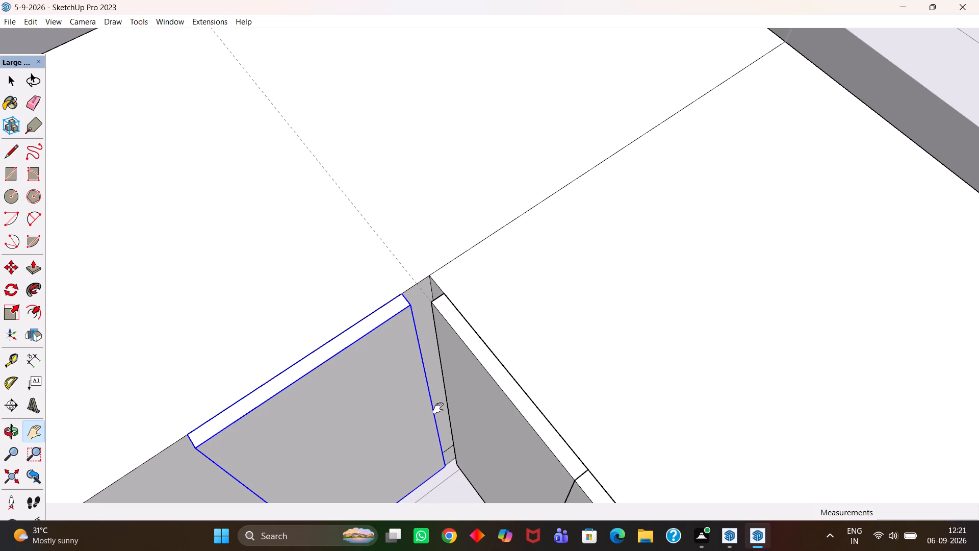
pyautogui.scroll(3, 417, 363)
pyautogui.press('m')
pyautogui.scroll(2, 413, 359)
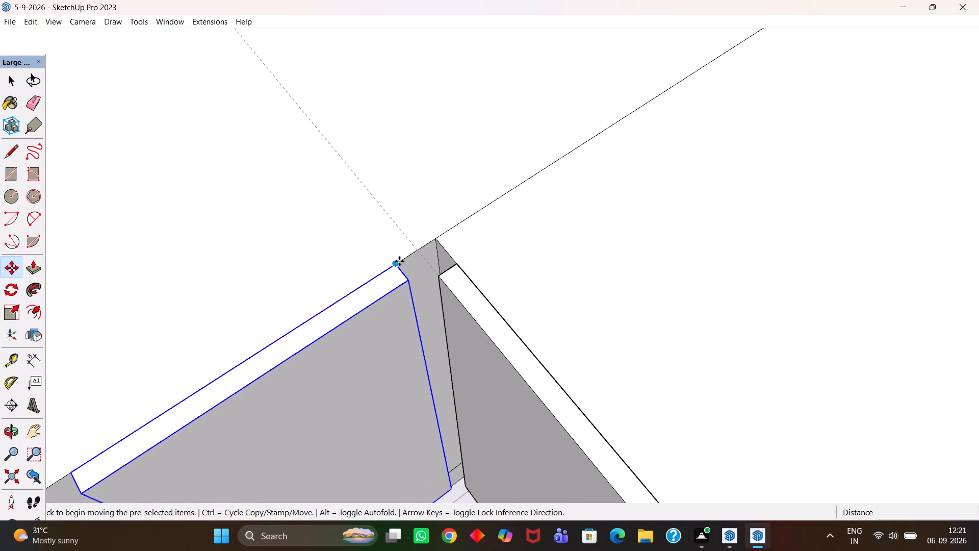
pyautogui.click(399, 261)
pyautogui.click(416, 251)
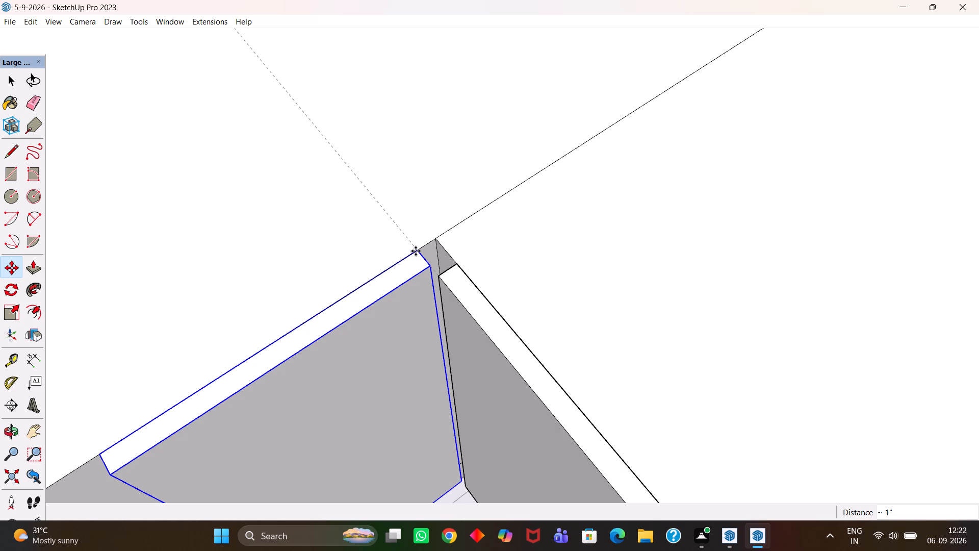
# Draw a 2' line across the countertop along the guide, from the copied door's corner to the back wall.
pyautogui.press('h')
pyautogui.scroll(-11, 423, 272)
pyautogui.scroll(4, 404, 330)
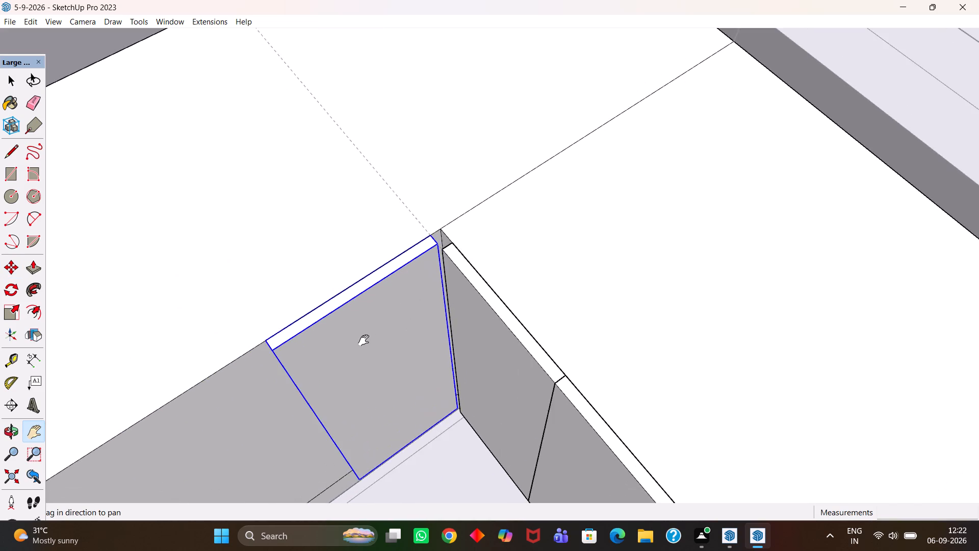
pyautogui.scroll(2, 364, 340)
pyautogui.moveTo(331, 340); pyautogui.dragTo(443, 294)
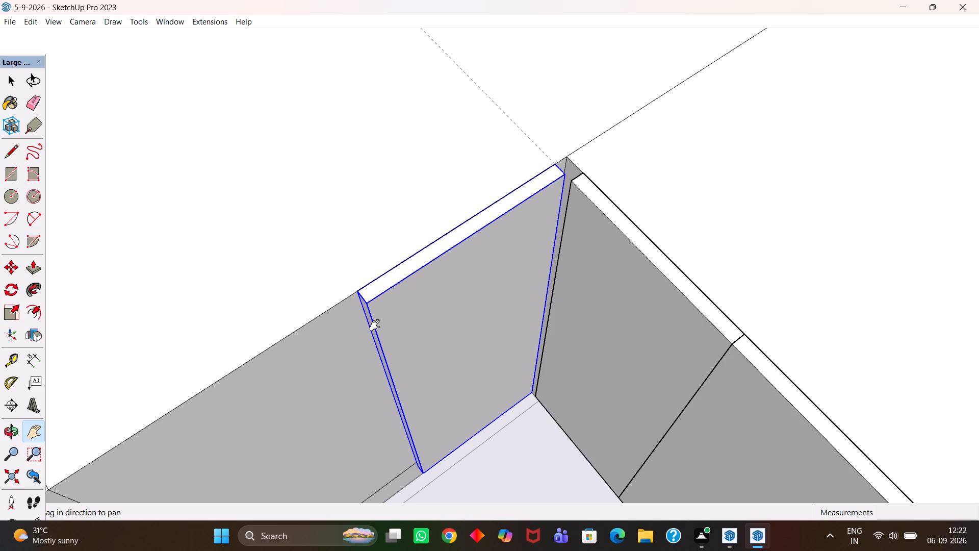
pyautogui.press('h')
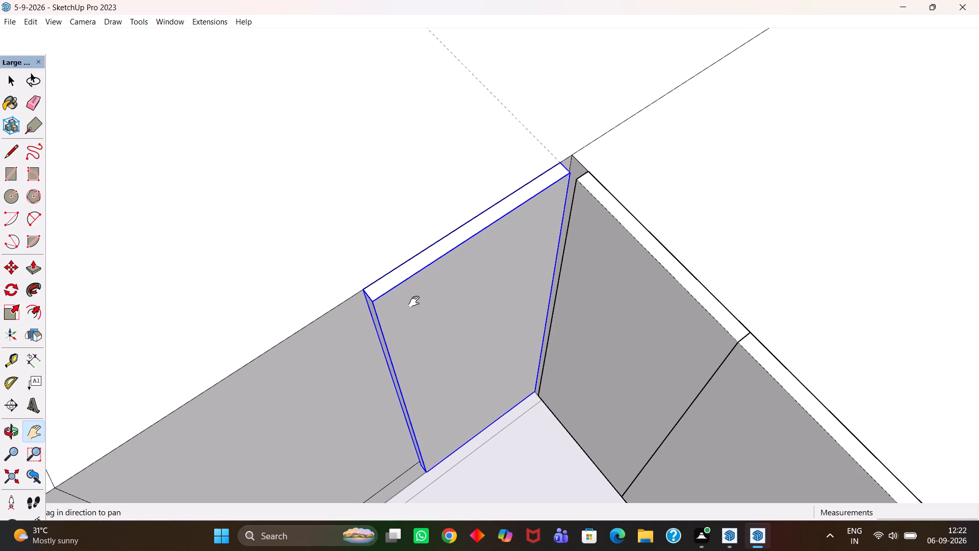
pyautogui.scroll(-4, 384, 295)
pyautogui.press('h')
pyautogui.scroll(8, 342, 293)
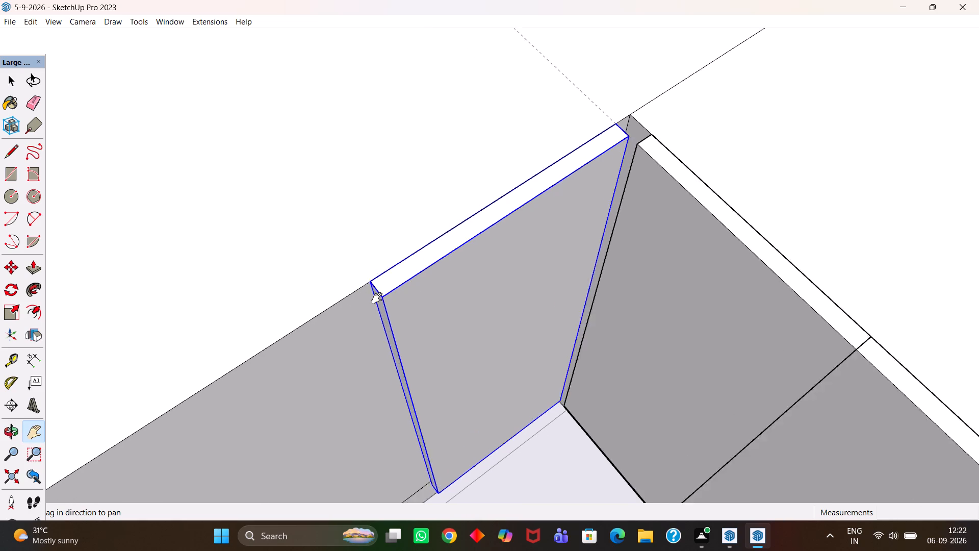
pyautogui.scroll(-12, 377, 298)
pyautogui.scroll(1, 453, 332)
pyautogui.moveTo(453, 332); pyautogui.dragTo(341, 317, button='middle')
pyautogui.scroll(2, 347, 314)
pyautogui.moveTo(345, 288); pyautogui.dragTo(492, 411)
pyautogui.moveTo(493, 416); pyautogui.dragTo(485, 410, button='middle')
pyautogui.press('h')
pyautogui.scroll(2, 485, 410)
pyautogui.moveTo(466, 397); pyautogui.dragTo(549, 396)
pyautogui.moveTo(538, 394); pyautogui.dragTo(527, 393, button='middle')
pyautogui.scroll(-2, 527, 393)
pyautogui.press('t')
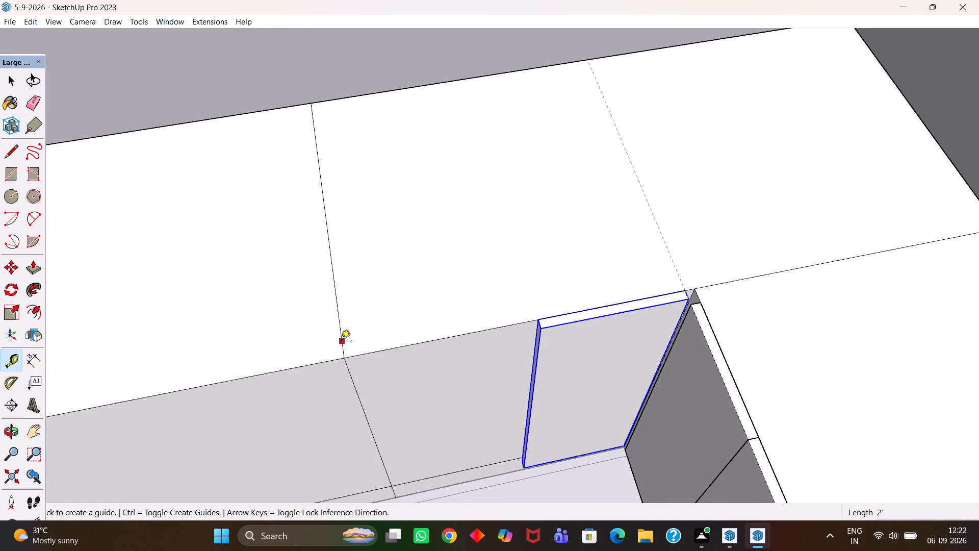
pyautogui.press('l')
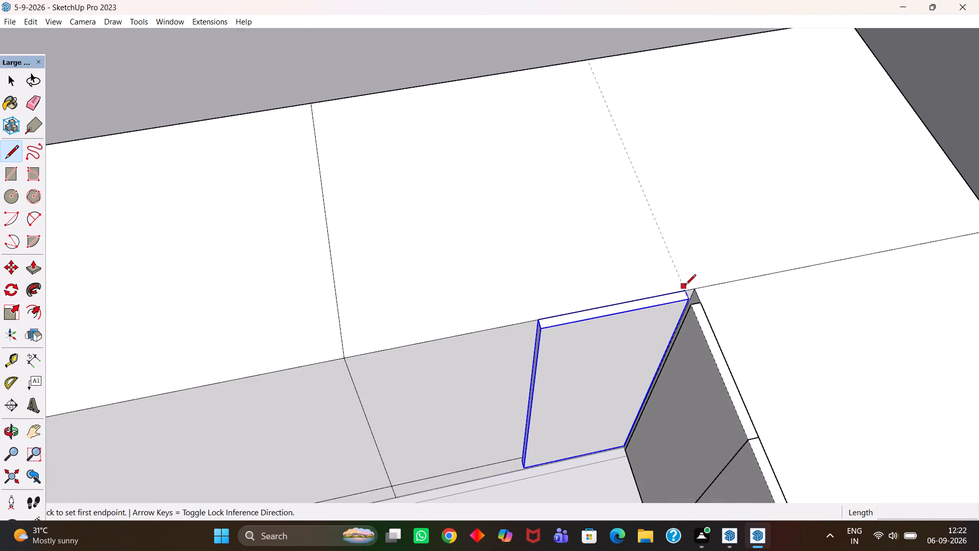
pyautogui.click(684, 287)
pyautogui.click(591, 60)
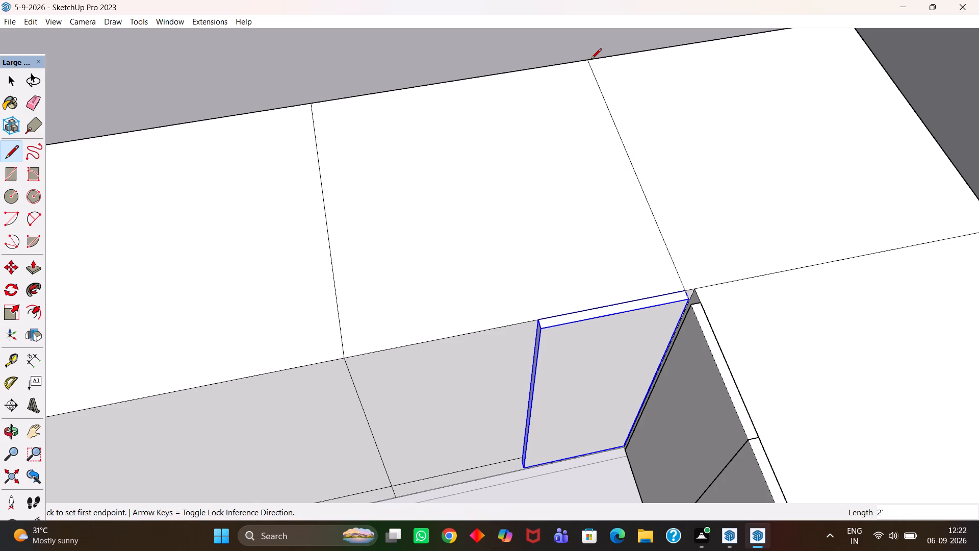
# Place a parallel guide about 1' from the new countertop line, just beyond the copied door's free end.
pyautogui.press('t')
pyautogui.click(644, 201)
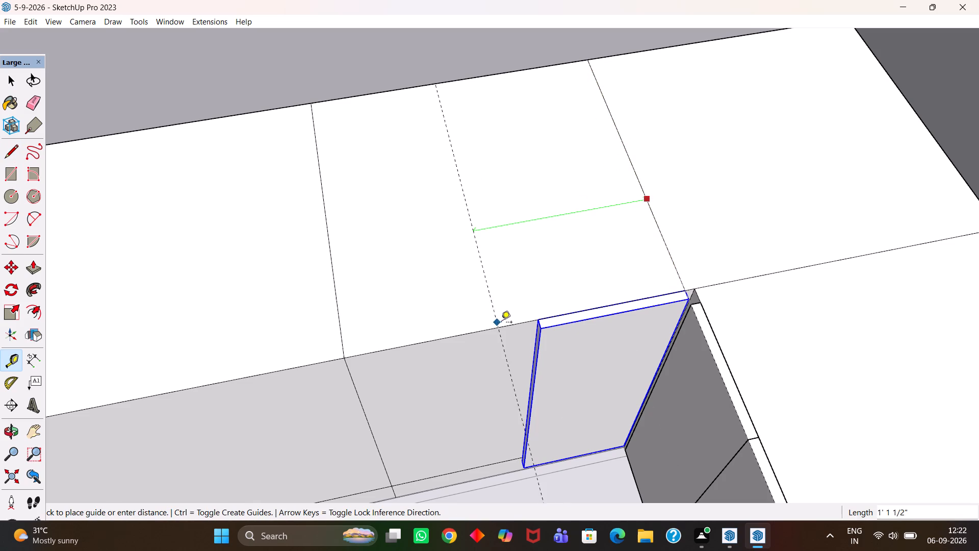
pyautogui.click(522, 326)
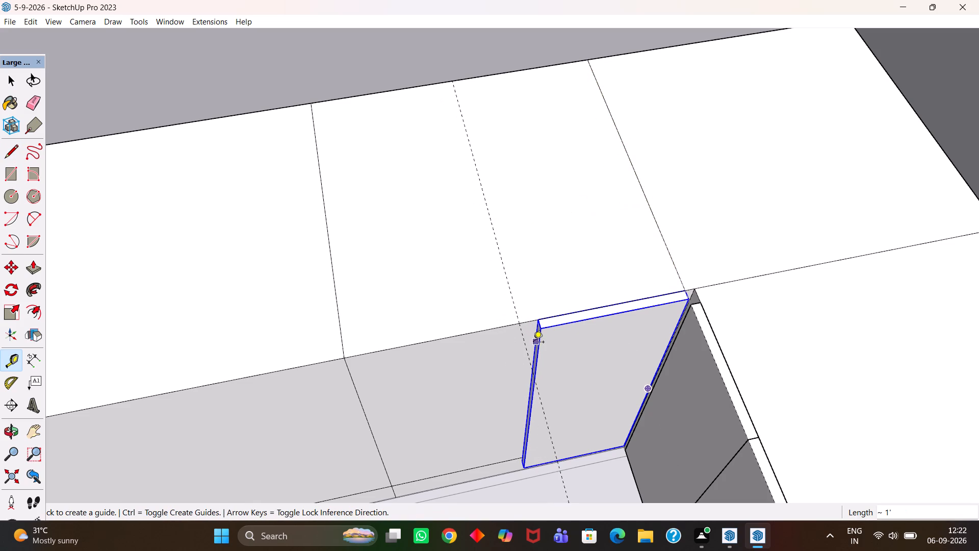
# Open the copied door for editing and extend its free end about 1 1/2" to the new guide with Push/Pull.
pyautogui.scroll(4, 539, 348)
pyautogui.moveTo(537, 355); pyautogui.dragTo(560, 362, button='middle')
pyautogui.scroll(3, 537, 355)
pyautogui.press('space')
pyautogui.doubleClick(575, 328)
pyautogui.click(577, 322)
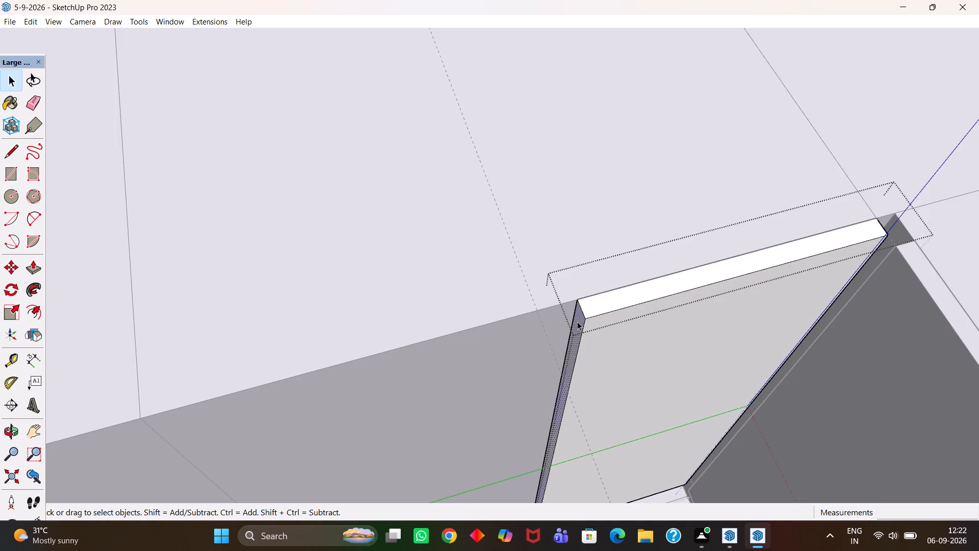
pyautogui.press('p')
pyautogui.click(577, 321)
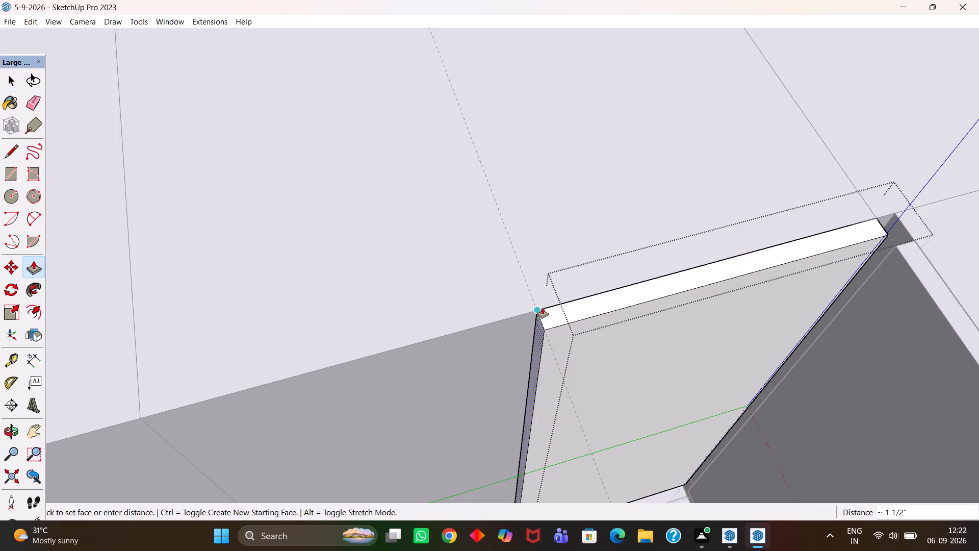
pyautogui.click(539, 307)
pyautogui.press('h')
pyautogui.scroll(-11, 528, 305)
pyautogui.scroll(1, 568, 348)
pyautogui.moveTo(568, 348); pyautogui.dragTo(549, 356, button='middle')
pyautogui.press('space')
pyautogui.scroll(1, 552, 357)
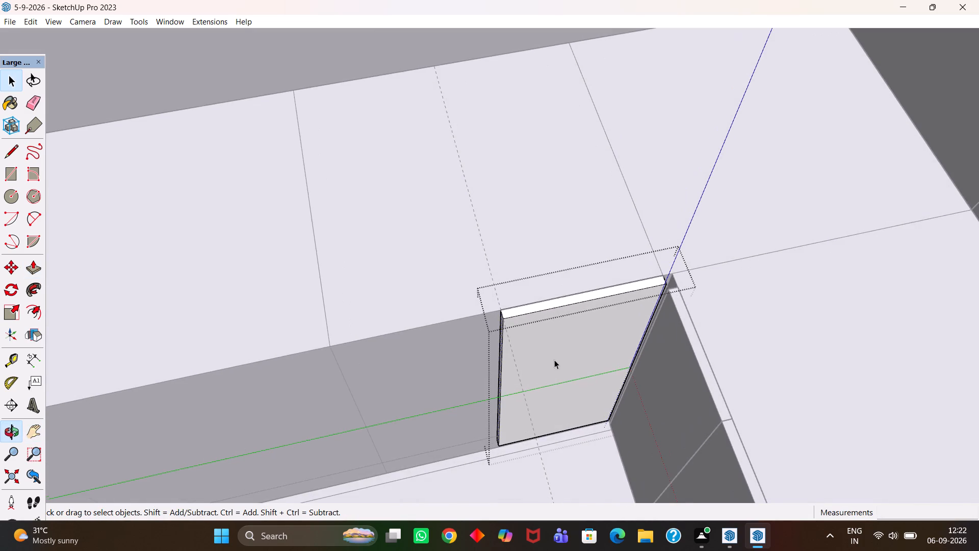
# Copy the extended door about 1' along the countertop edge, away from the inner corner, to the end of the cross line.
pyautogui.scroll(1, 554, 360)
pyautogui.click(565, 471)
pyautogui.click(545, 369)
pyautogui.moveTo(546, 322); pyautogui.dragTo(543, 332, button='middle')
pyautogui.scroll(3, 543, 332)
pyautogui.press('m')
pyautogui.click(466, 320)
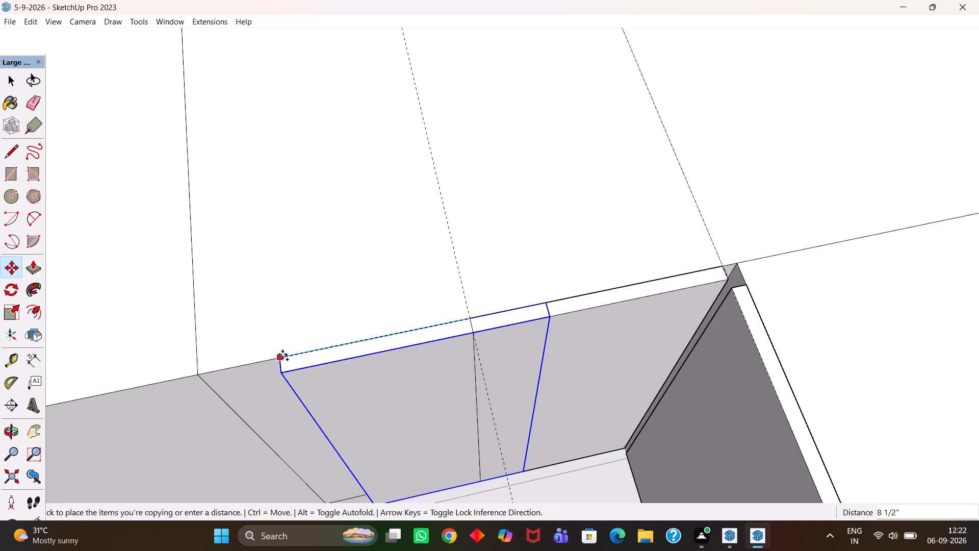
pyautogui.press('h')
pyautogui.moveTo(265, 368); pyautogui.dragTo(373, 363)
pyautogui.press('Escape')
pyautogui.click(307, 369)
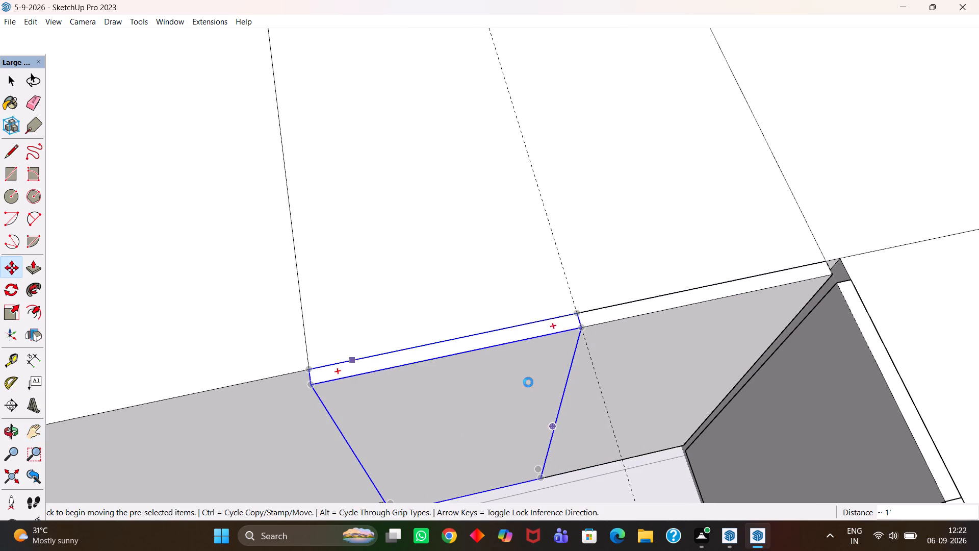
# Move the door nearest the inner corner 4 mm along the countertop edge toward the corner, leaving a gap between the pair.
pyautogui.scroll(-5, 529, 382)
pyautogui.scroll(1, 567, 399)
pyautogui.moveTo(567, 399); pyautogui.dragTo(529, 385, button='middle')
pyautogui.scroll(1, 529, 385)
pyautogui.press('space')
pyautogui.click(566, 341)
pyautogui.moveTo(571, 340); pyautogui.dragTo(572, 347, button='middle')
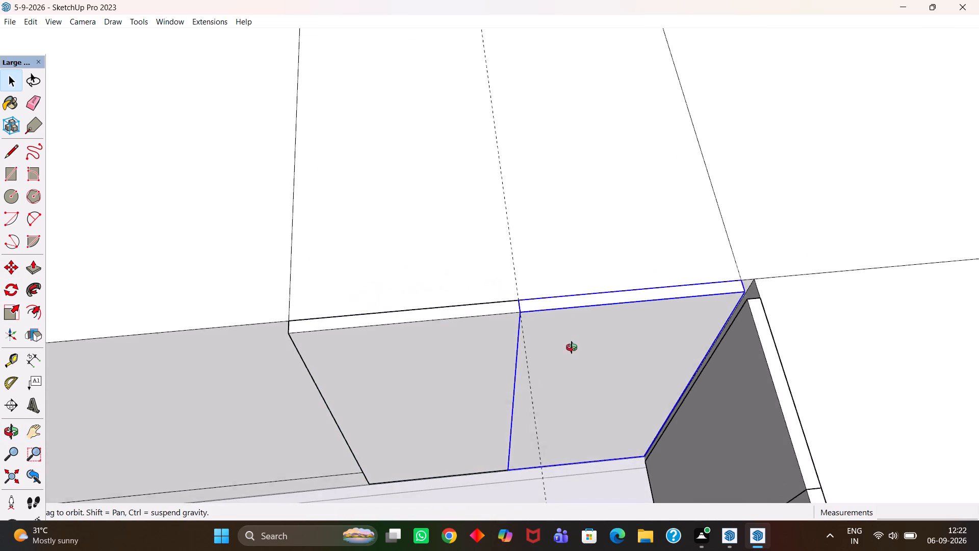
pyautogui.moveTo(572, 347); pyautogui.dragTo(573, 359, button='middle')
pyautogui.scroll(1, 573, 359)
pyautogui.press('m')
pyautogui.scroll(4, 708, 289)
pyautogui.scroll(2, 775, 319)
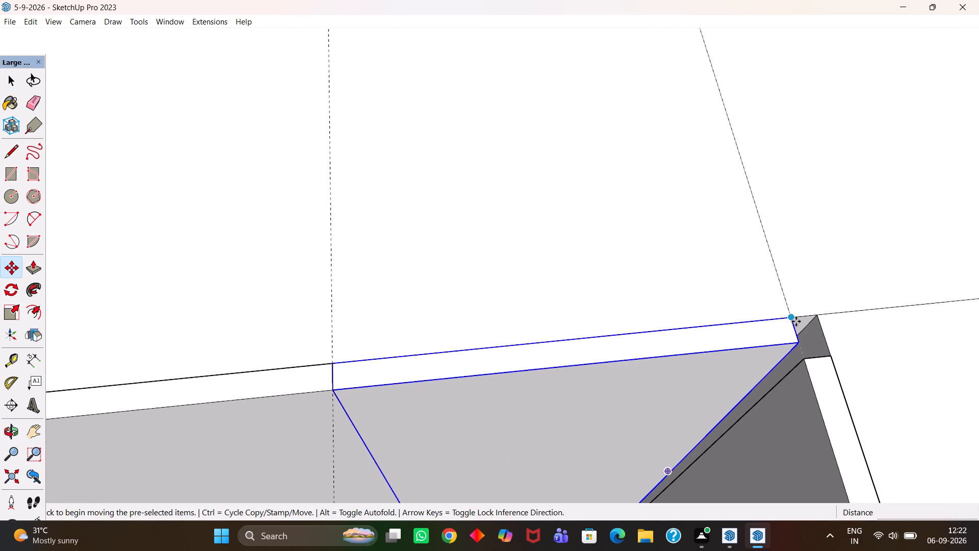
pyautogui.click(791, 318)
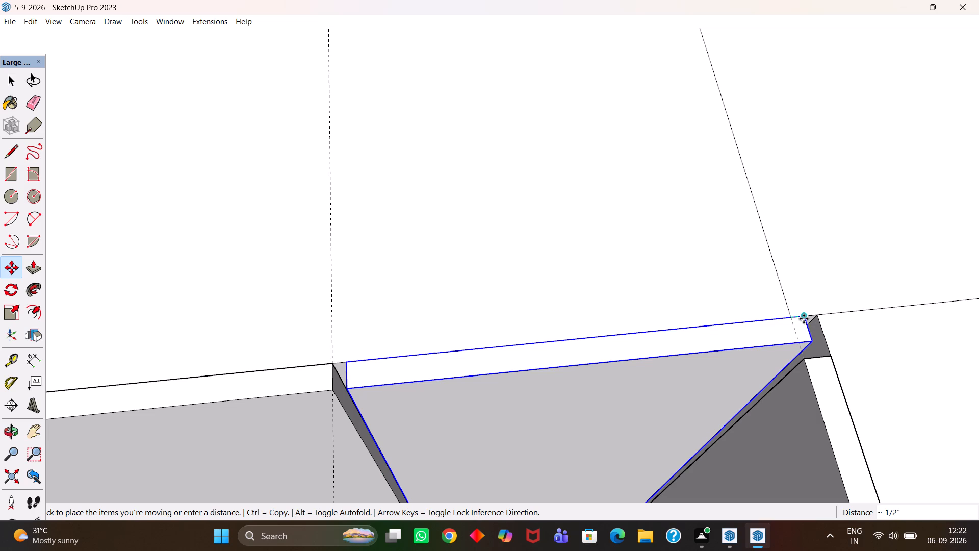
pyautogui.write('4mm')
pyautogui.press('Return')
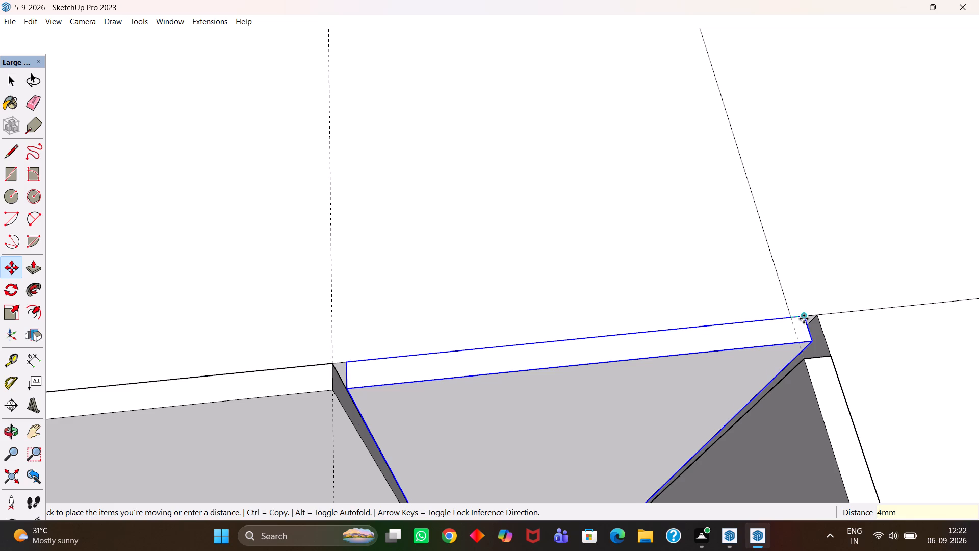
# Erase the dashed guide line crossing the countertop between the two doors.
pyautogui.press('h')
pyautogui.scroll(-11, 742, 309)
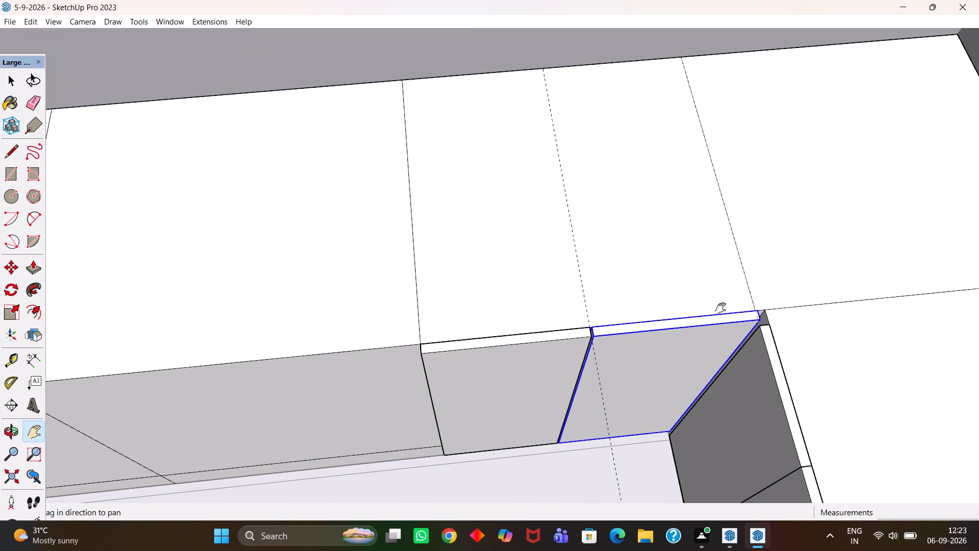
pyautogui.scroll(-4, 560, 334)
pyautogui.press('h')
pyautogui.scroll(6, 566, 387)
pyautogui.moveTo(555, 427); pyautogui.dragTo(611, 408, button='middle')
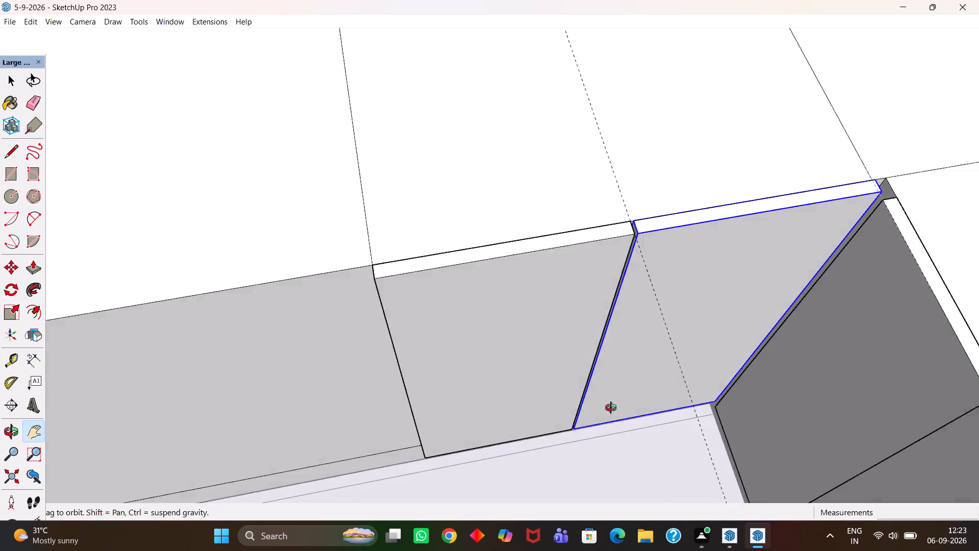
pyautogui.moveTo(611, 408); pyautogui.dragTo(614, 407, button='middle')
pyautogui.scroll(3, 614, 407)
pyautogui.press('h')
pyautogui.scroll(-11, 611, 405)
pyautogui.moveTo(635, 323); pyautogui.dragTo(564, 366)
pyautogui.moveTo(548, 370); pyautogui.dragTo(568, 368, button='middle')
pyautogui.scroll(3, 568, 368)
pyautogui.press('e')
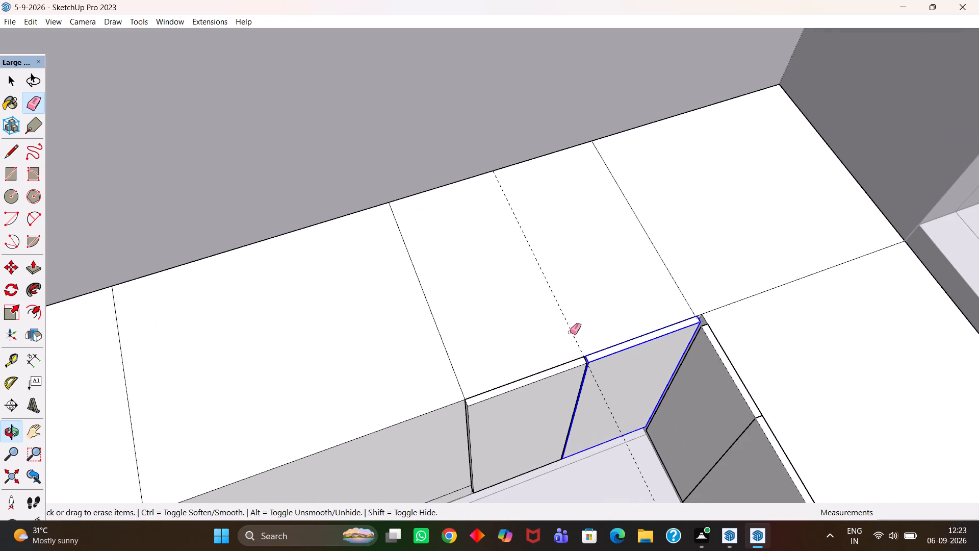
pyautogui.moveTo(570, 328); pyautogui.dragTo(558, 324)
# Examine the doors on both sides of the inner corner, checking their gaps and bottom edges.
pyautogui.scroll(-10, 554, 319)
pyautogui.scroll(6, 573, 436)
pyautogui.moveTo(573, 436); pyautogui.dragTo(603, 403, button='middle')
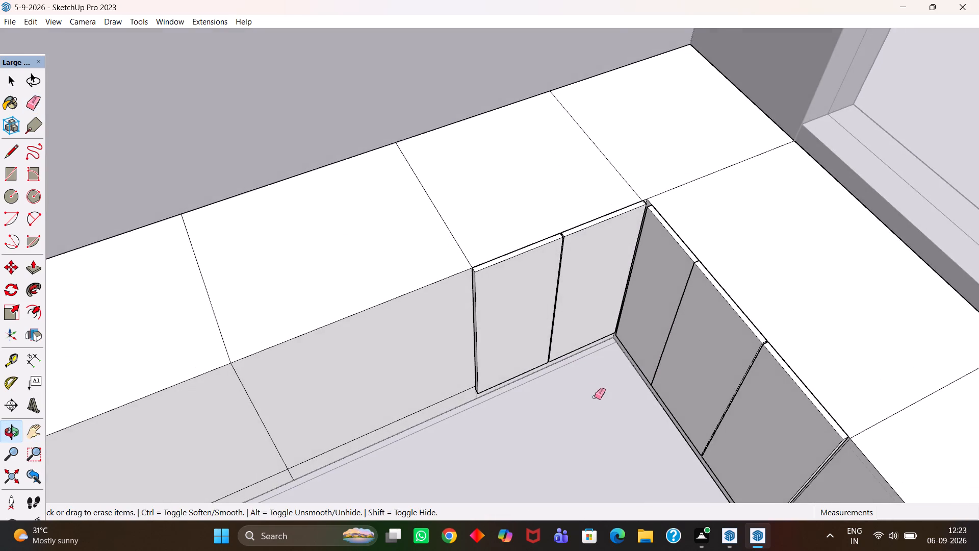
pyautogui.scroll(4, 576, 397)
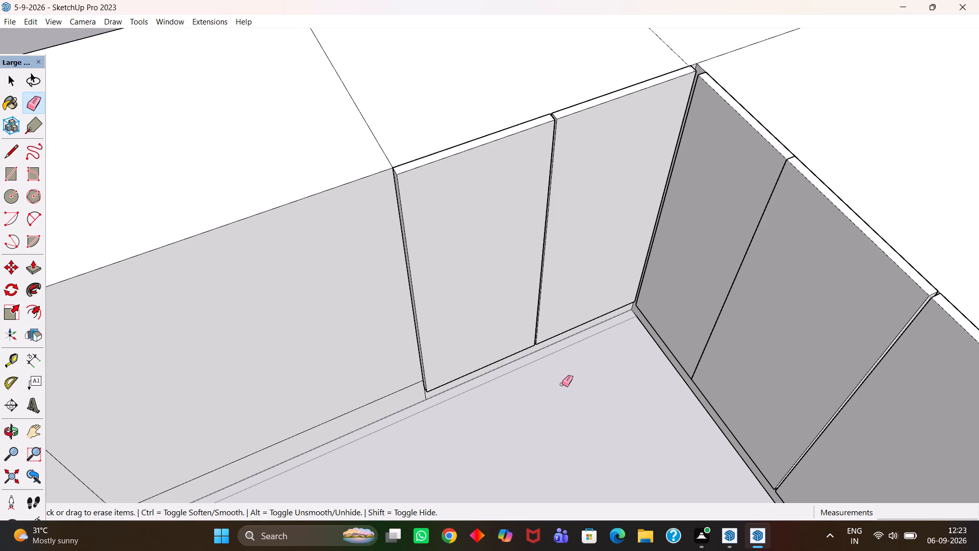
pyautogui.scroll(-4, 558, 374)
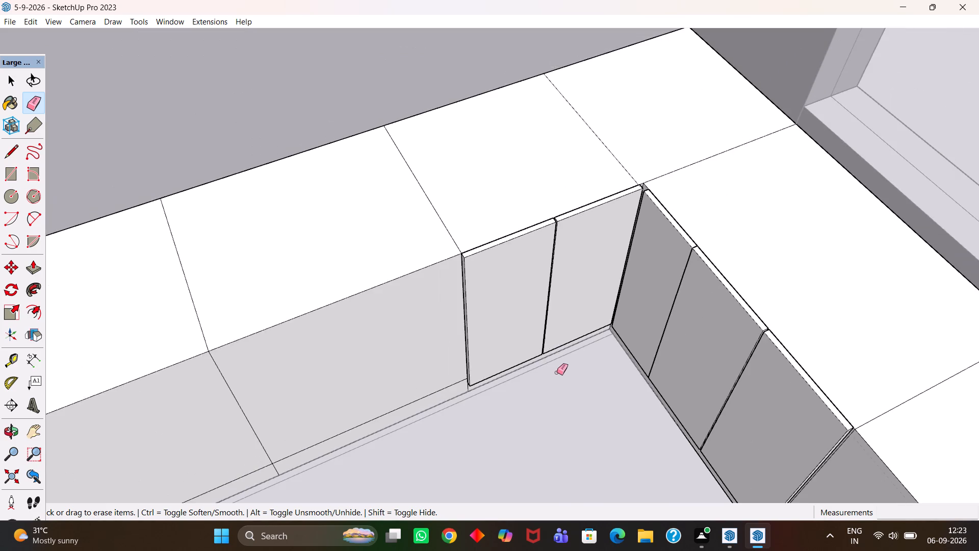
pyautogui.scroll(-6, 557, 372)
pyautogui.scroll(4, 565, 388)
pyautogui.press('h')
pyautogui.scroll(3, 552, 379)
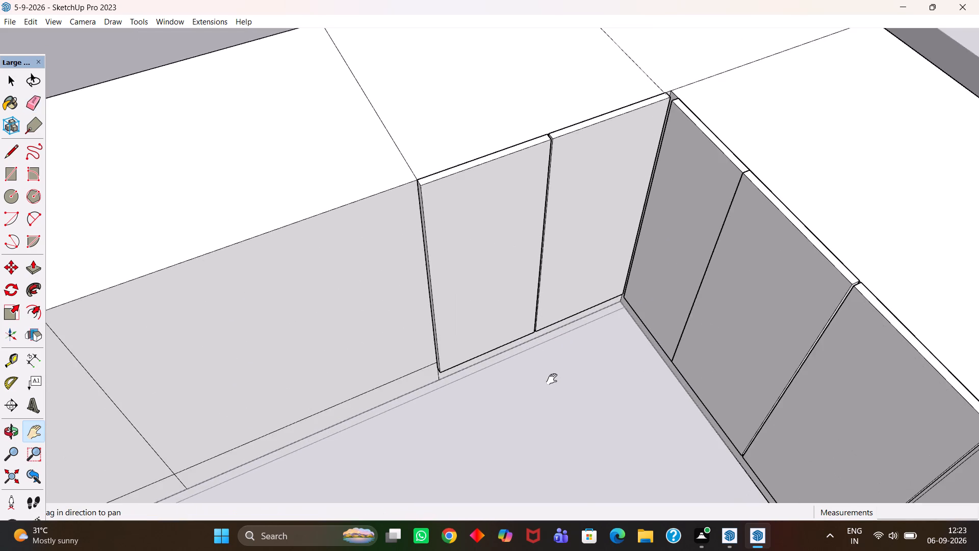
pyautogui.scroll(1, 552, 379)
pyautogui.scroll(-4, 552, 379)
# Open the door farther from the corner and raise its bottom face about 1" to the line above the plinth with Push/Pull.
pyautogui.press('h')
pyautogui.moveTo(519, 292); pyautogui.dragTo(573, 368)
pyautogui.scroll(10, 570, 409)
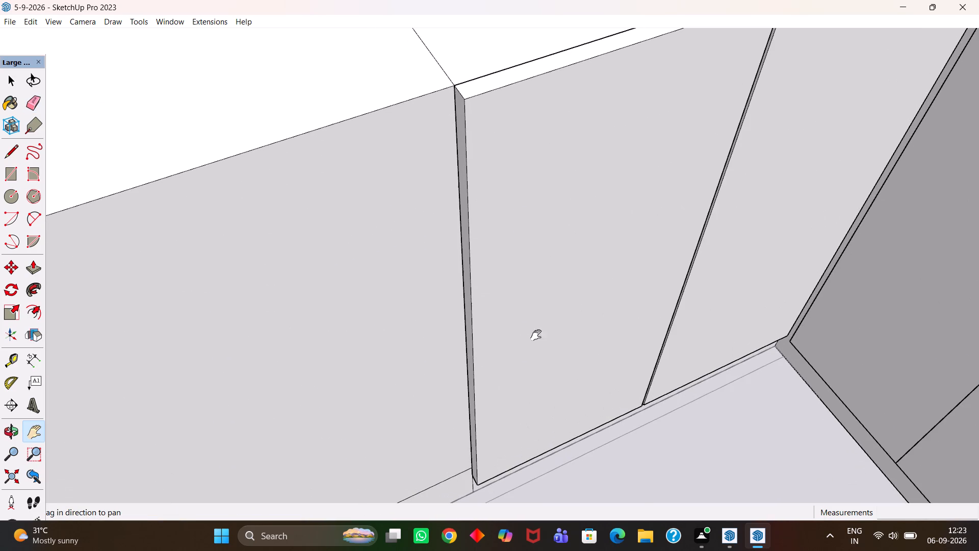
pyautogui.moveTo(510, 402); pyautogui.dragTo(589, 262, button='middle')
pyautogui.scroll(1, 587, 262)
pyautogui.scroll(-5, 556, 298)
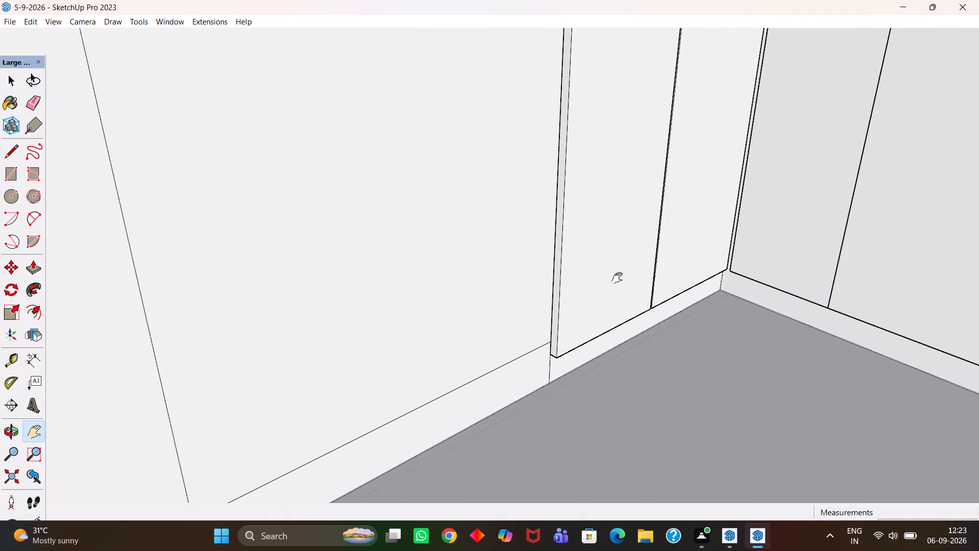
pyautogui.moveTo(629, 261); pyautogui.dragTo(565, 440)
pyautogui.scroll(-4, 566, 440)
pyautogui.moveTo(561, 456); pyautogui.dragTo(558, 340, button='middle')
pyautogui.scroll(1, 561, 443)
pyautogui.scroll(2, 558, 340)
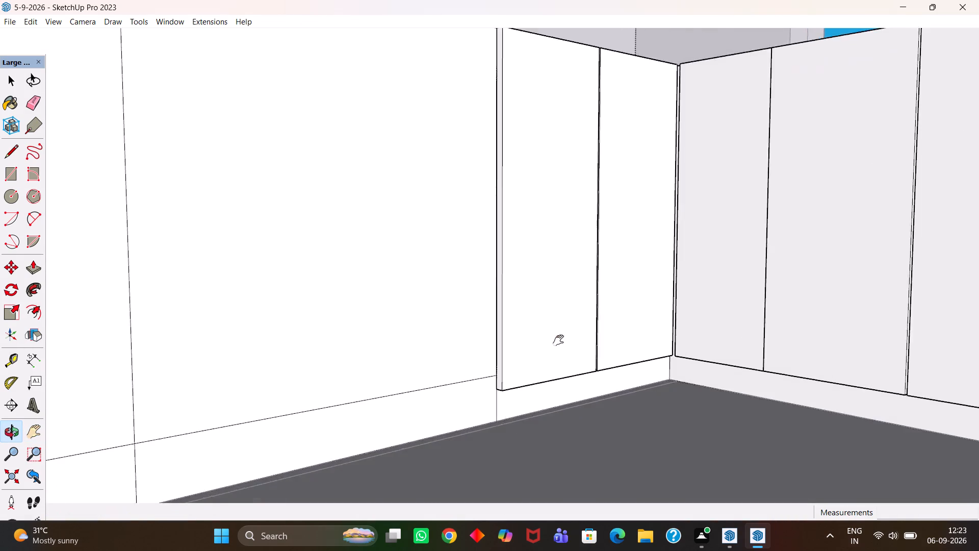
pyautogui.scroll(8, 558, 340)
pyautogui.moveTo(491, 402); pyautogui.dragTo(502, 344, button='middle')
pyautogui.scroll(4, 498, 343)
pyautogui.moveTo(539, 316); pyautogui.dragTo(488, 435)
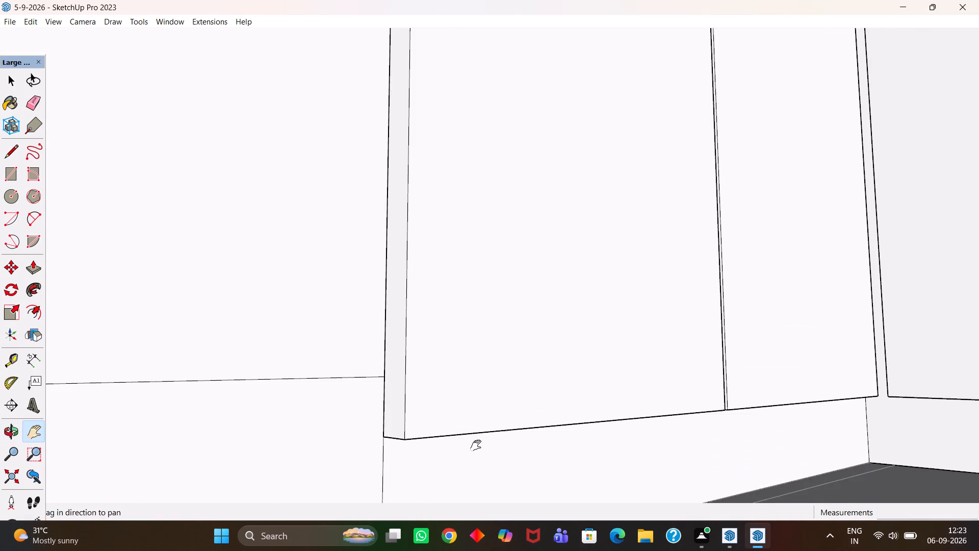
pyautogui.moveTo(487, 418); pyautogui.dragTo(514, 412, button='middle')
pyautogui.scroll(6, 514, 412)
pyautogui.moveTo(492, 418); pyautogui.dragTo(546, 305, button='middle')
pyautogui.press('space')
pyautogui.doubleClick(439, 435)
pyautogui.click(433, 431)
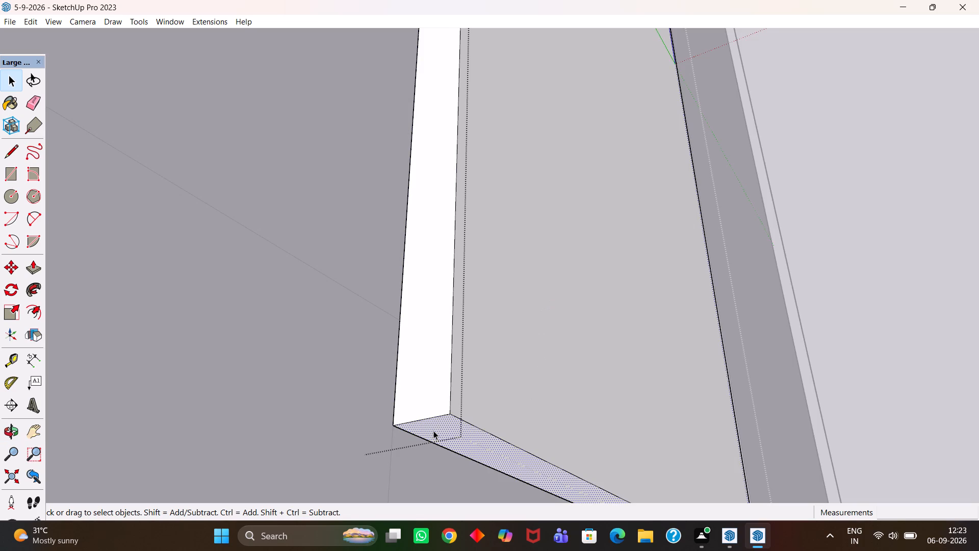
pyautogui.press('p')
pyautogui.click(433, 431)
pyautogui.click(371, 308)
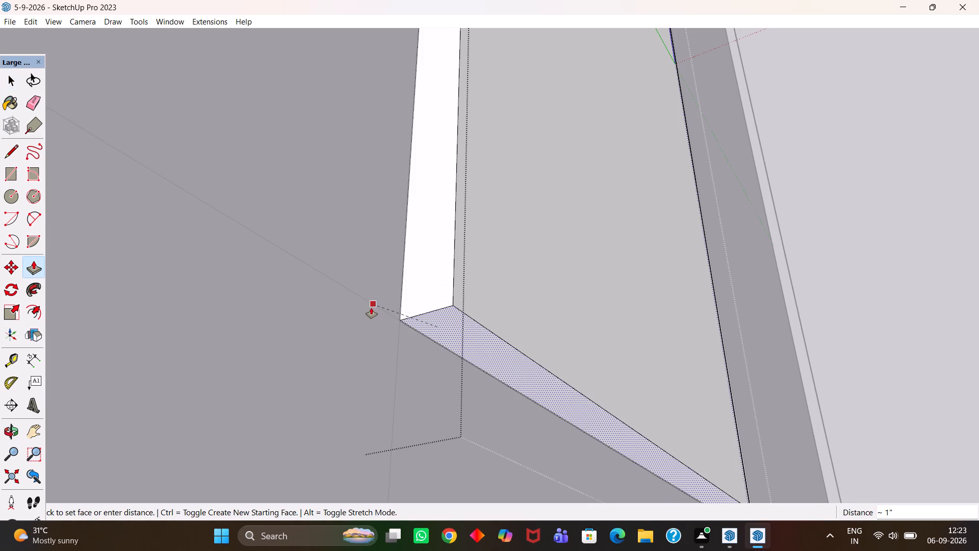
# Open the door beside the inner corner and raise its bottom face level with the neighbouring shortened door with Push/Pull.
pyautogui.press('h')
pyautogui.moveTo(803, 434); pyautogui.dragTo(518, 275)
pyautogui.moveTo(472, 260); pyautogui.dragTo(674, 465)
pyautogui.moveTo(426, 236); pyautogui.dragTo(516, 374, button='middle')
pyautogui.scroll(1, 430, 185)
pyautogui.moveTo(412, 151); pyautogui.dragTo(538, 420)
pyautogui.moveTo(467, 172); pyautogui.dragTo(511, 288)
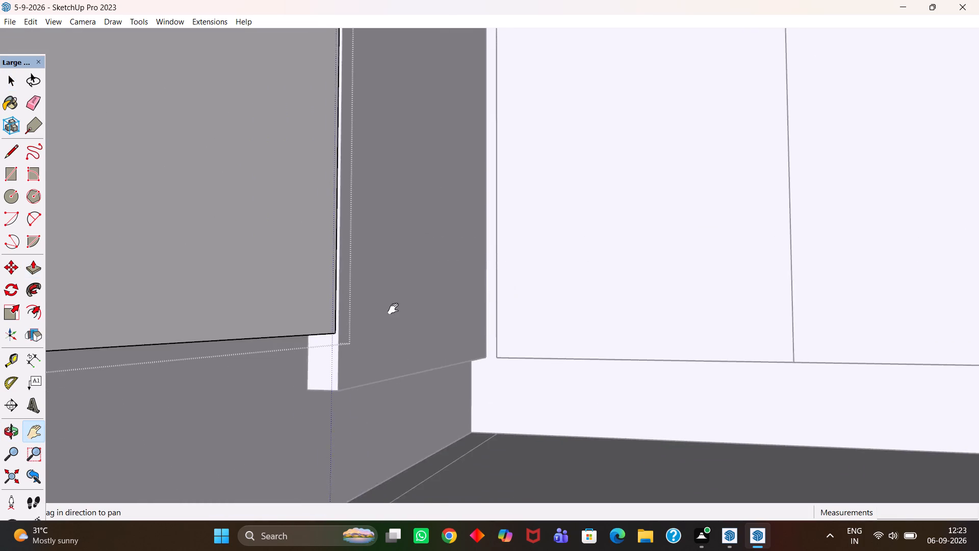
pyautogui.scroll(3, 393, 309)
pyautogui.moveTo(339, 302); pyautogui.dragTo(293, 284, button='middle')
pyautogui.moveTo(283, 268); pyautogui.dragTo(598, 277)
pyautogui.moveTo(654, 350); pyautogui.dragTo(522, 284, button='middle')
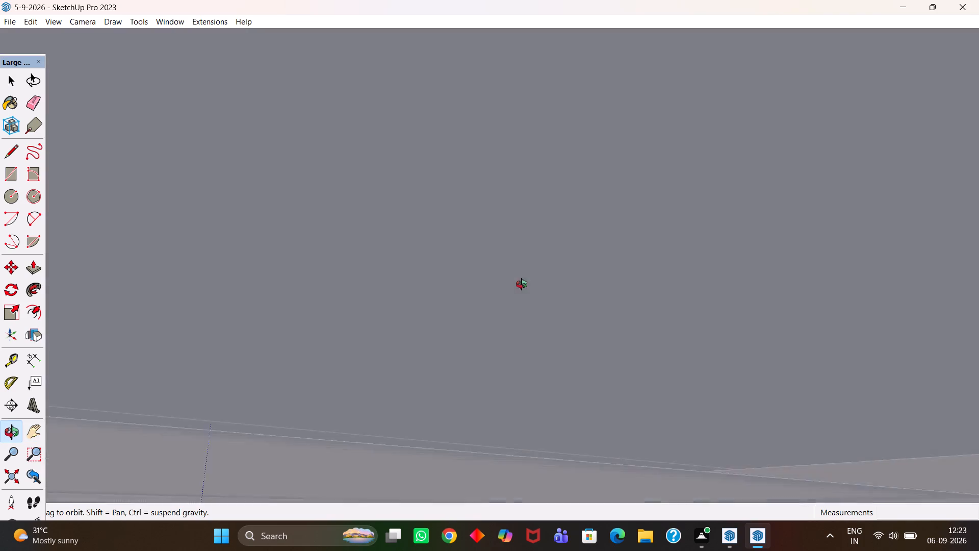
pyautogui.moveTo(522, 284); pyautogui.dragTo(594, 325, button='middle')
pyautogui.scroll(4, 569, 319)
pyautogui.moveTo(380, 273); pyautogui.dragTo(642, 347)
pyautogui.scroll(1, 568, 328)
pyautogui.moveTo(546, 307); pyautogui.dragTo(542, 291, button='middle')
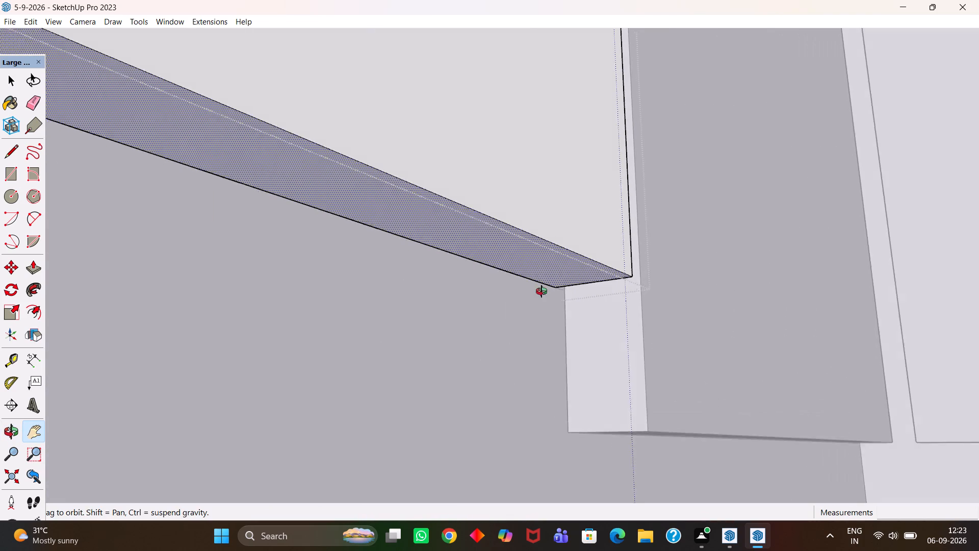
pyautogui.moveTo(542, 291); pyautogui.dragTo(462, 243, button='middle')
pyautogui.press('space')
pyautogui.click(659, 431)
pyautogui.moveTo(659, 431); pyautogui.dragTo(654, 427)
pyautogui.click(642, 419)
pyautogui.press('p')
pyautogui.click(644, 424)
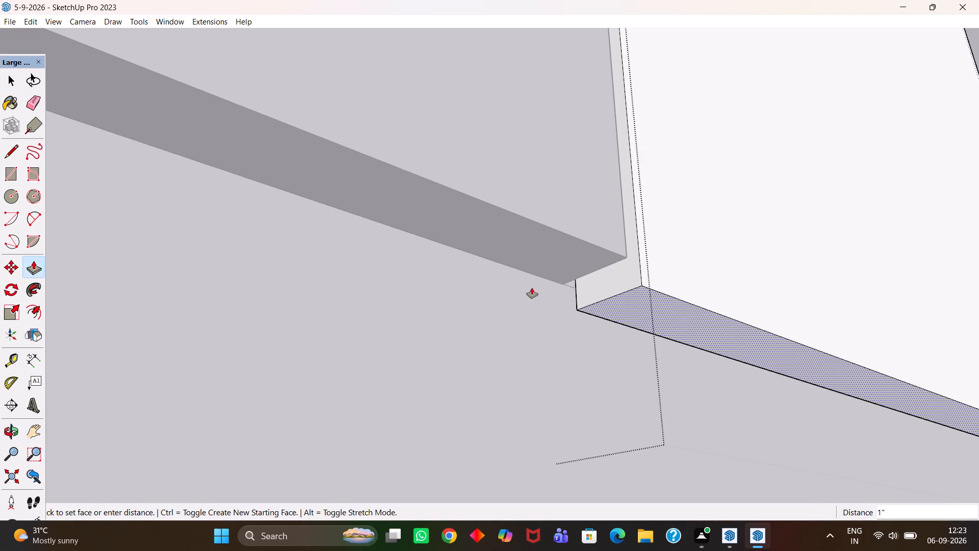
pyautogui.click(531, 254)
# Raise the bottom face of the first door on the corner's other side level with the shortened corner door using Push/Pull.
pyautogui.scroll(-5, 542, 292)
pyautogui.press('h')
pyautogui.moveTo(568, 227); pyautogui.dragTo(656, 355, button='middle')
pyautogui.scroll(1, 568, 242)
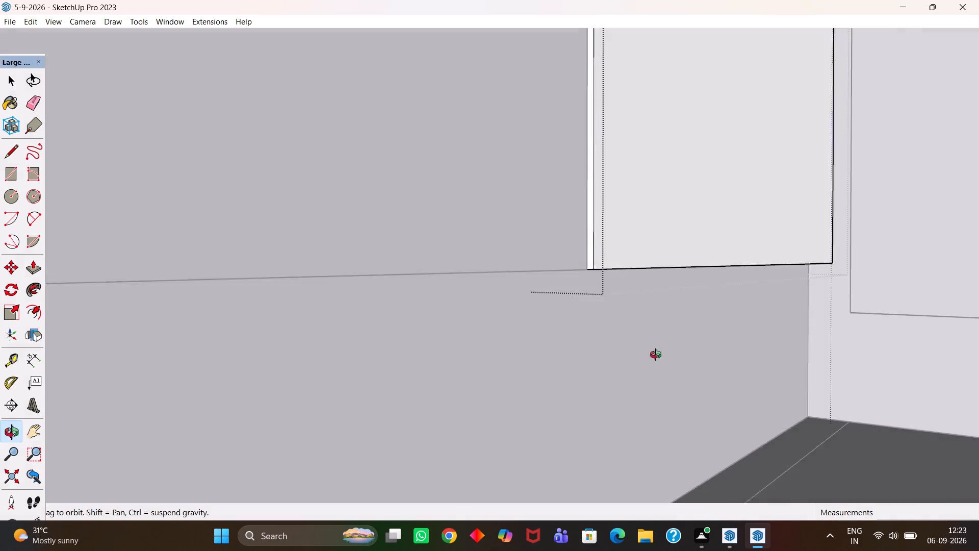
pyautogui.moveTo(656, 355); pyautogui.dragTo(660, 353, button='middle')
pyautogui.moveTo(803, 313); pyautogui.dragTo(499, 358)
pyautogui.moveTo(533, 355); pyautogui.dragTo(569, 305, button='middle')
pyautogui.moveTo(612, 310); pyautogui.dragTo(346, 354)
pyautogui.moveTo(363, 357); pyautogui.dragTo(487, 325, button='middle')
pyautogui.scroll(1, 422, 350)
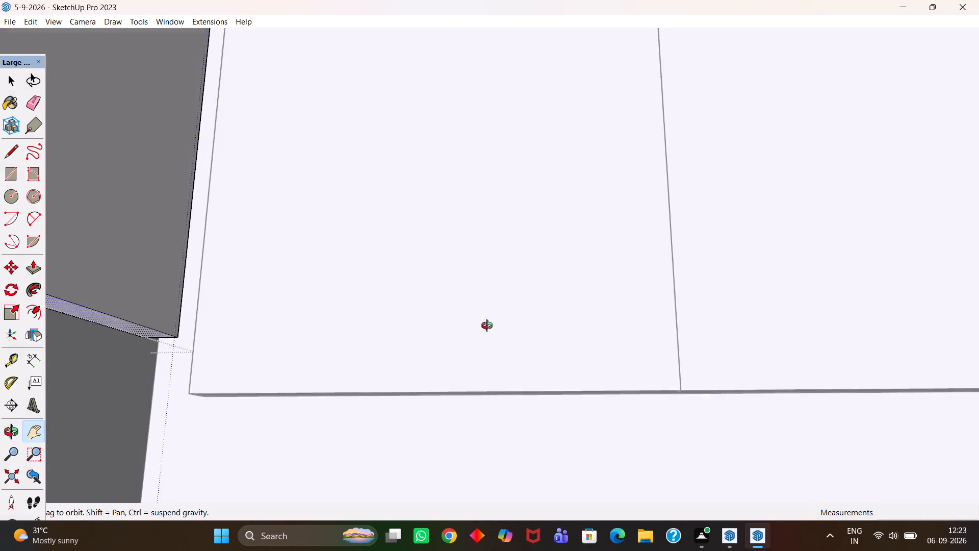
pyautogui.moveTo(487, 325); pyautogui.dragTo(549, 278, button='middle')
pyautogui.moveTo(461, 365); pyautogui.dragTo(462, 467, button='middle')
pyautogui.scroll(3, 460, 398)
pyautogui.moveTo(401, 218); pyautogui.dragTo(449, 428)
pyautogui.moveTo(429, 335); pyautogui.dragTo(480, 379)
pyautogui.scroll(5, 328, 405)
pyautogui.moveTo(328, 416); pyautogui.dragTo(305, 329, button='middle')
pyautogui.scroll(1, 319, 382)
pyautogui.moveTo(279, 328); pyautogui.dragTo(525, 217)
pyautogui.moveTo(497, 370); pyautogui.dragTo(483, 356, button='middle')
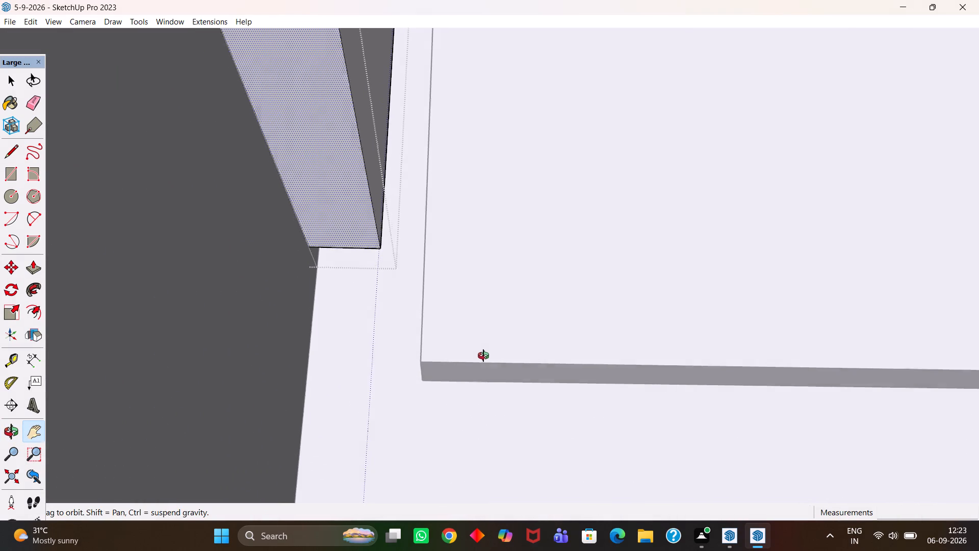
pyautogui.moveTo(483, 356); pyautogui.dragTo(477, 355, button='middle')
pyautogui.press('space')
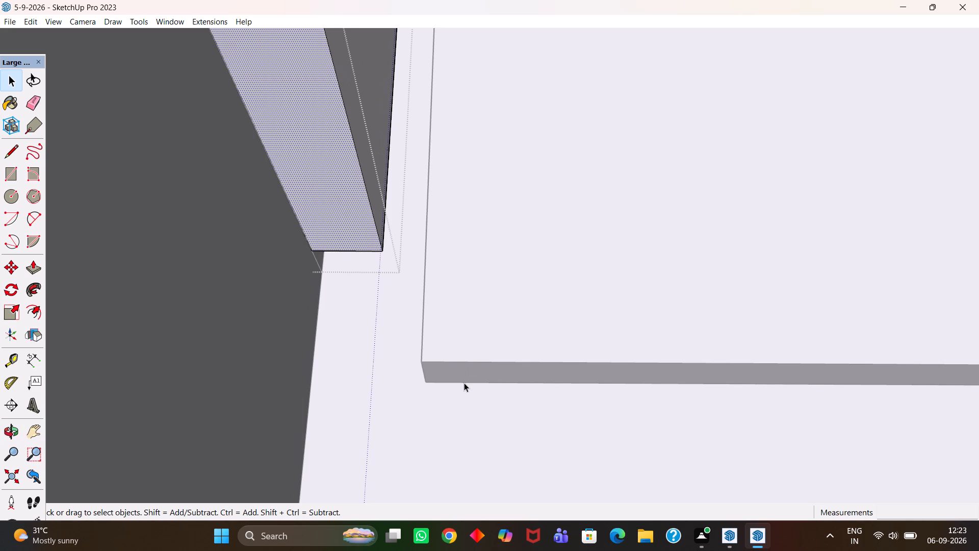
pyautogui.scroll(2, 464, 383)
pyautogui.moveTo(464, 383); pyautogui.dragTo(471, 386, button='middle')
pyautogui.press('space')
pyautogui.scroll(1, 472, 382)
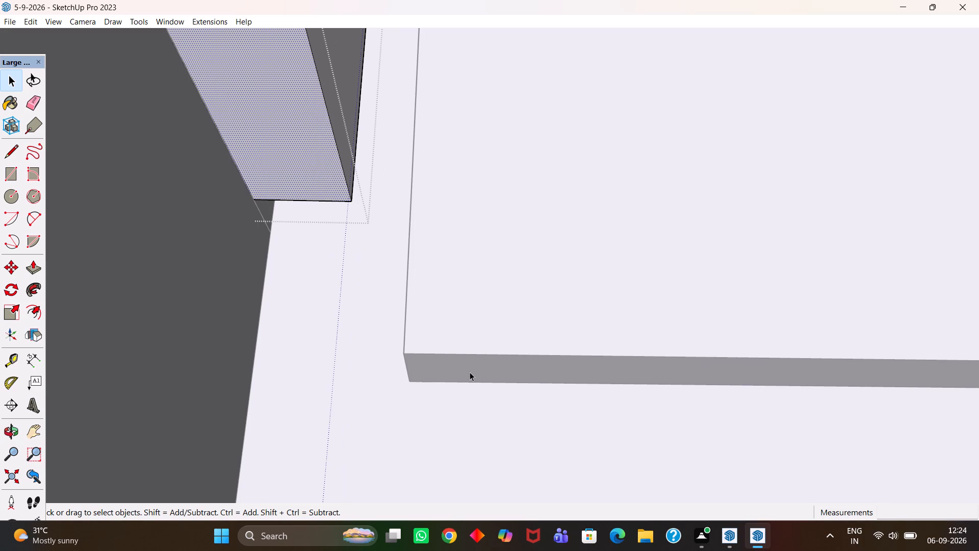
pyautogui.doubleClick(470, 372)
pyautogui.click(450, 369)
pyautogui.press('p')
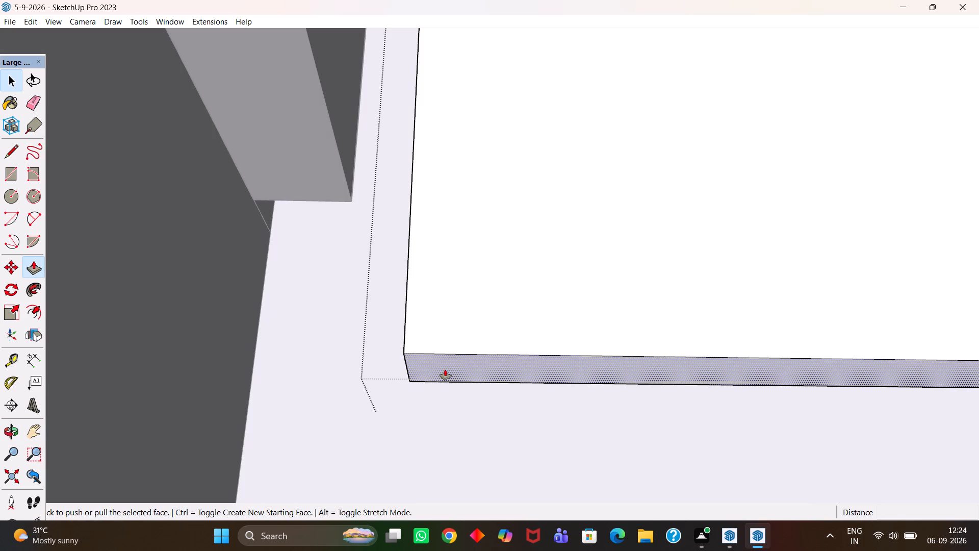
pyautogui.click(445, 369)
pyautogui.click(320, 197)
# Open the second door on that side and raise its bottom face level with the first door's bottom using Push/Pull.
pyautogui.press('h')
pyautogui.moveTo(723, 289); pyautogui.dragTo(432, 288)
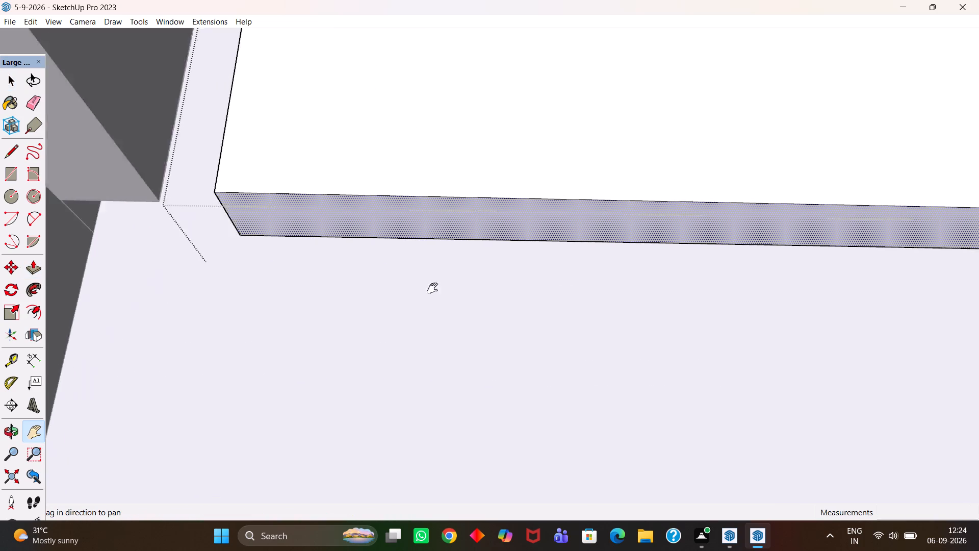
pyautogui.moveTo(432, 288); pyautogui.dragTo(334, 279)
pyautogui.moveTo(773, 296); pyautogui.dragTo(399, 310)
pyautogui.moveTo(884, 296); pyautogui.dragTo(519, 332)
pyautogui.moveTo(556, 388); pyautogui.dragTo(569, 345, button='middle')
pyautogui.press('space')
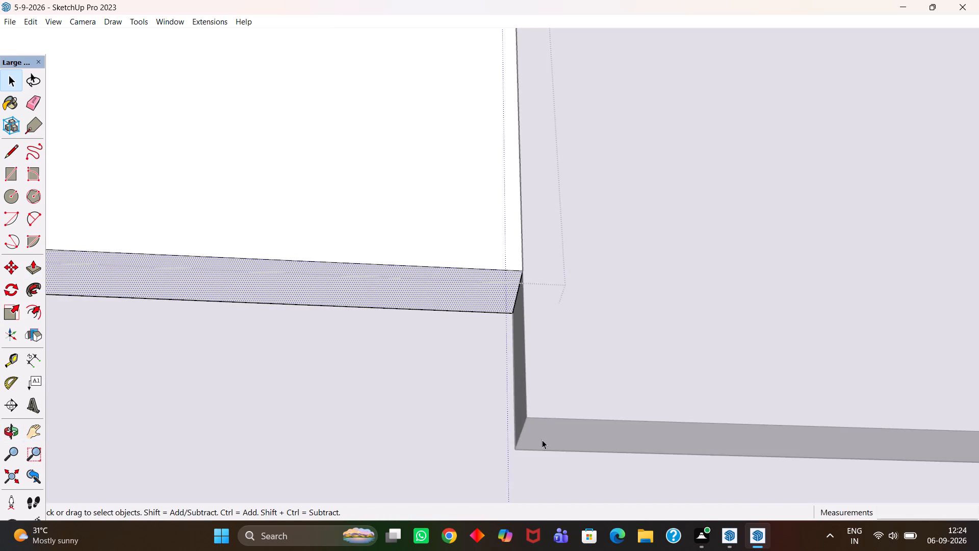
pyautogui.doubleClick(542, 440)
pyautogui.click(539, 434)
pyautogui.press('p')
pyautogui.click(539, 434)
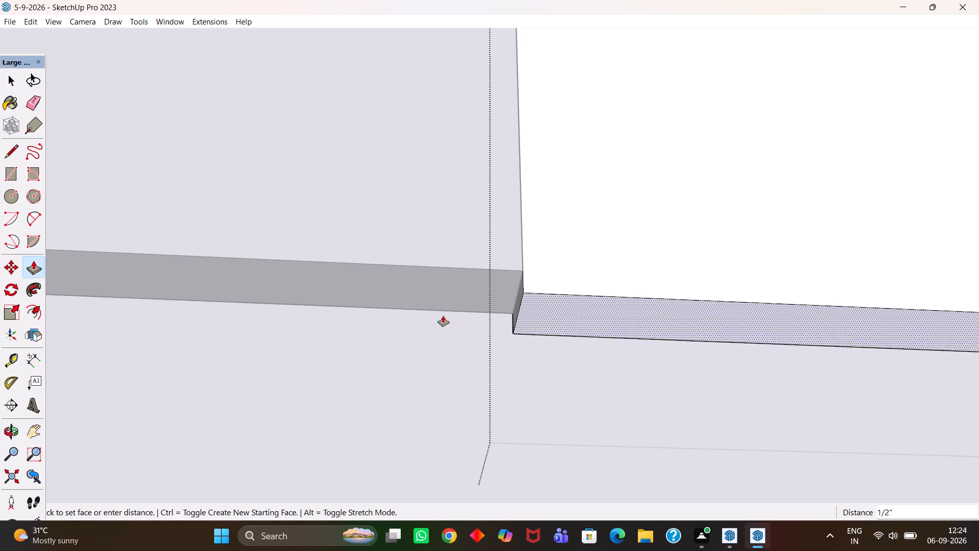
pyautogui.click(441, 302)
# Open the third door on that side and raise its bottom face level with the second door's bottom using Push/Pull.
pyautogui.press('h')
pyautogui.moveTo(772, 327); pyautogui.dragTo(491, 307)
pyautogui.moveTo(814, 338); pyautogui.dragTo(484, 336)
pyautogui.moveTo(924, 374); pyautogui.dragTo(532, 367)
pyautogui.moveTo(757, 381); pyautogui.dragTo(629, 373)
pyautogui.moveTo(776, 414); pyautogui.dragTo(526, 361)
pyautogui.press('space')
pyautogui.click(563, 386)
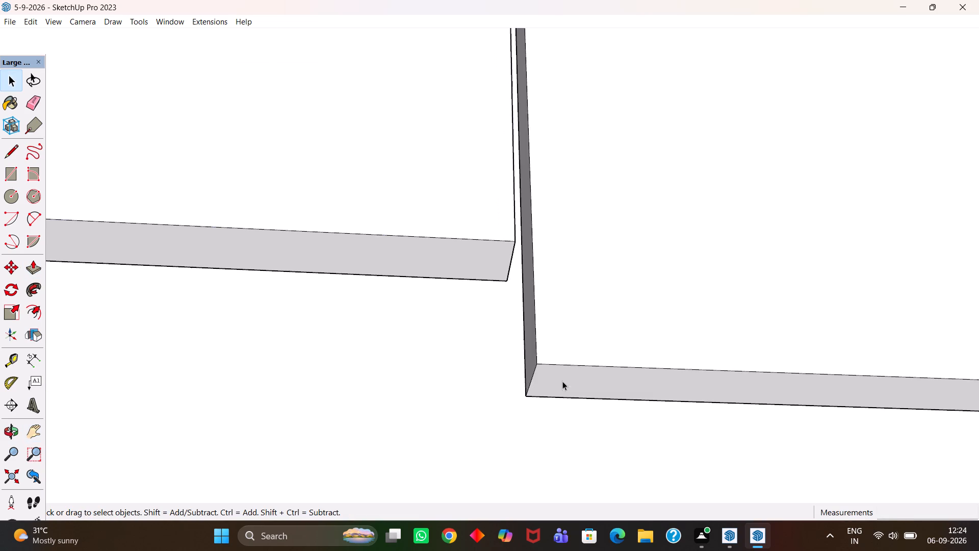
pyautogui.click(562, 381)
pyautogui.click(562, 371)
pyautogui.doubleClick(564, 380)
pyautogui.click(567, 385)
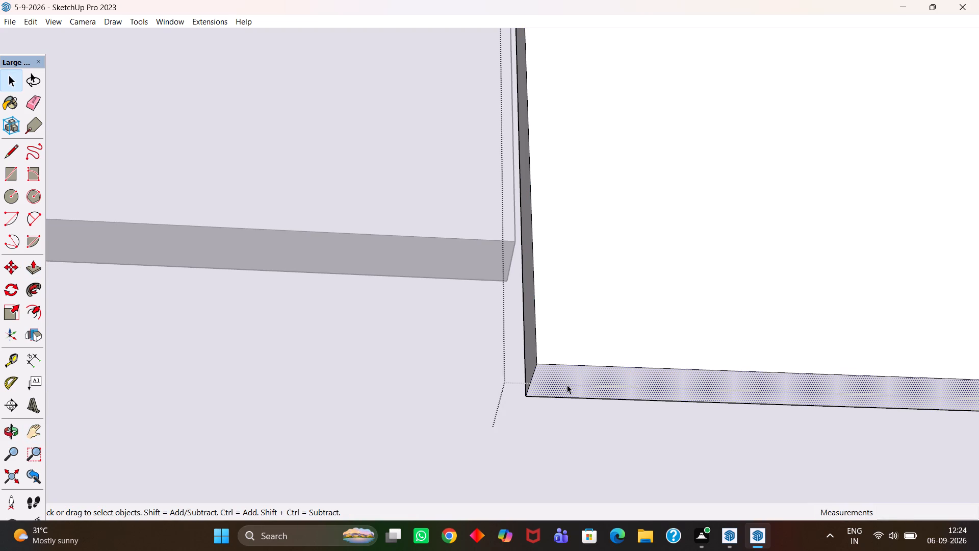
pyautogui.press('p')
pyautogui.click(567, 385)
pyautogui.click(461, 285)
pyautogui.press('h')
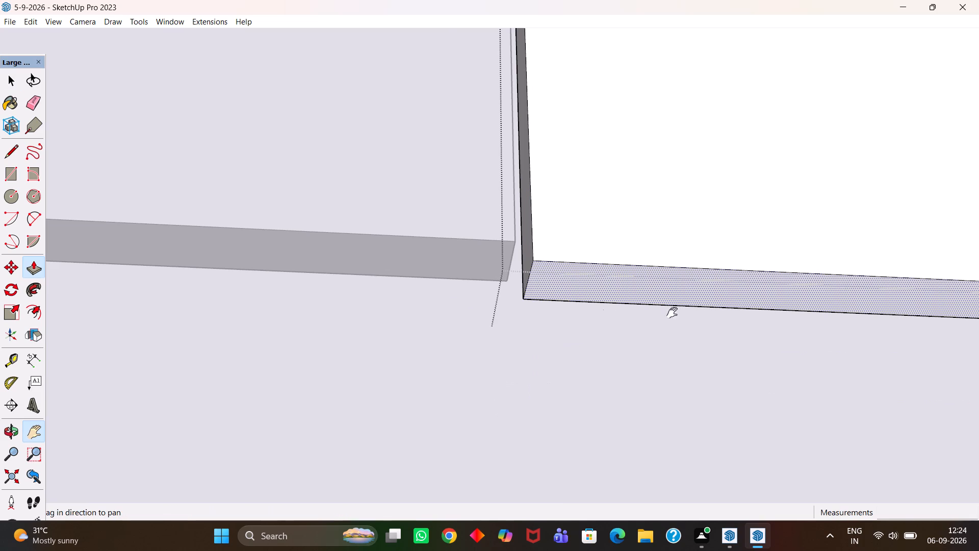
pyautogui.moveTo(684, 313); pyautogui.dragTo(440, 310)
pyautogui.moveTo(526, 314); pyautogui.dragTo(605, 350, button='middle')
pyautogui.scroll(-3, 605, 350)
pyautogui.moveTo(726, 354); pyautogui.dragTo(331, 285)
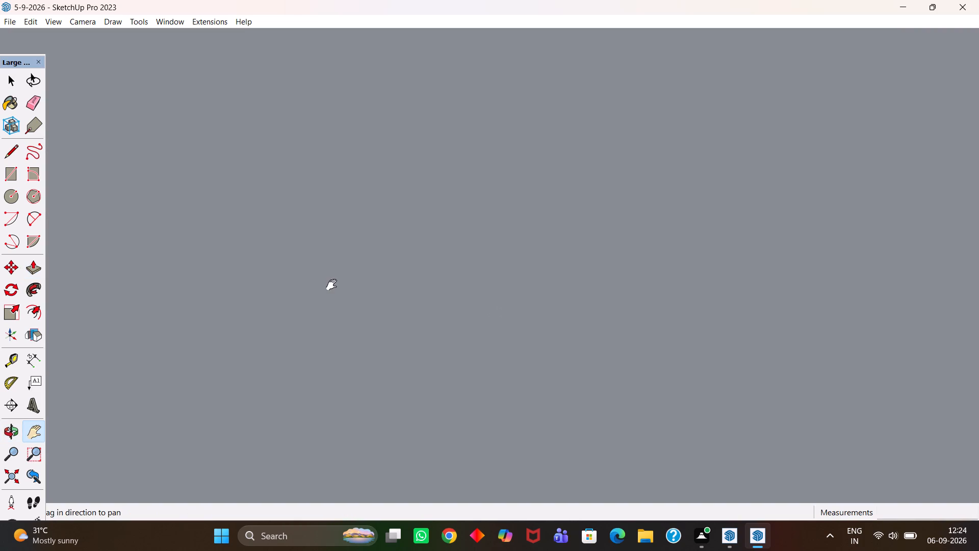
pyautogui.moveTo(331, 285); pyautogui.dragTo(331, 285)
pyautogui.scroll(-1, 353, 288)
pyautogui.moveTo(353, 288); pyautogui.dragTo(413, 368, button='middle')
pyautogui.moveTo(420, 259); pyautogui.dragTo(454, 446)
pyautogui.moveTo(427, 282); pyautogui.dragTo(499, 401)
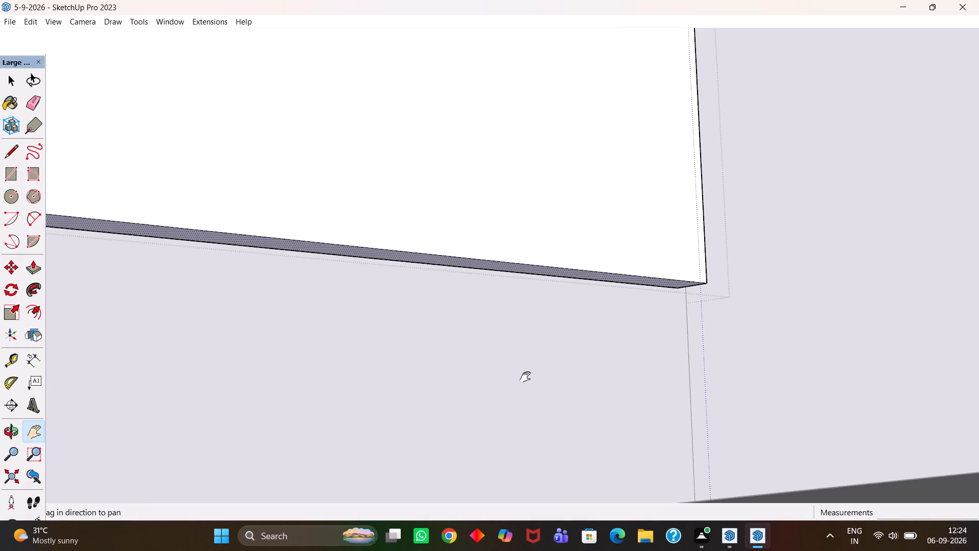
pyautogui.scroll(-1, 513, 365)
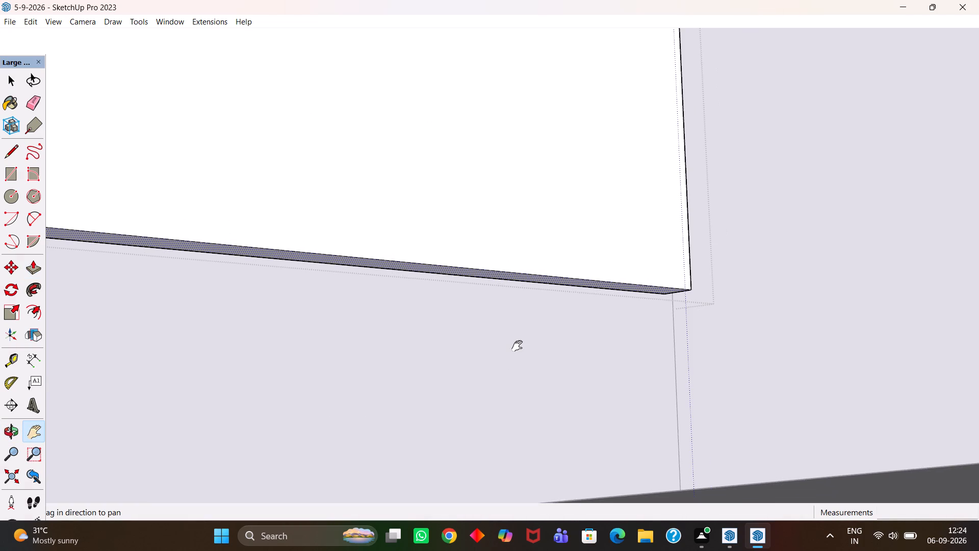
pyautogui.scroll(-3, 525, 346)
pyautogui.moveTo(519, 321); pyautogui.dragTo(522, 353, button='middle')
pyautogui.scroll(1, 522, 338)
pyautogui.moveTo(522, 353); pyautogui.dragTo(506, 389, button='middle')
pyautogui.scroll(-1, 529, 349)
pyautogui.moveTo(560, 312); pyautogui.dragTo(533, 354, button='middle')
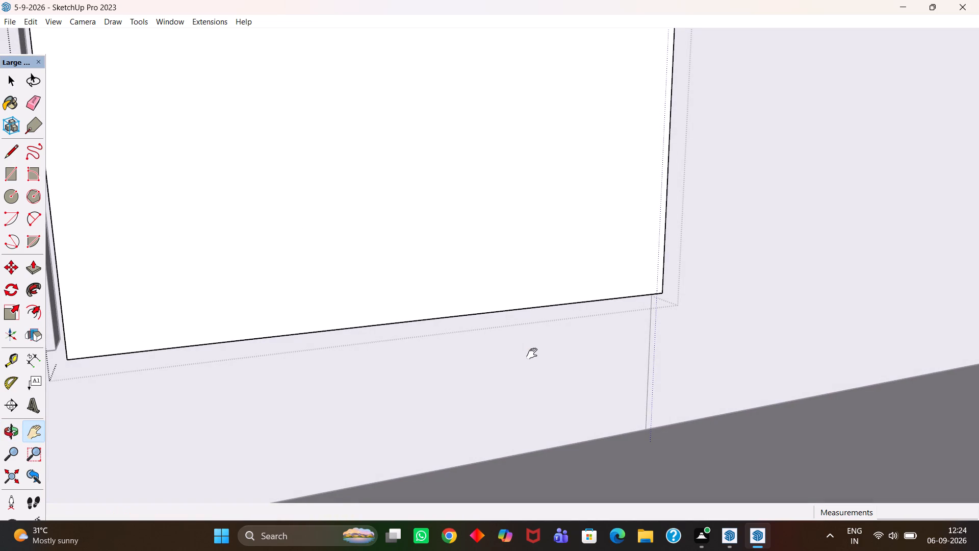
pyautogui.scroll(-1, 543, 328)
pyautogui.moveTo(571, 318); pyautogui.dragTo(490, 387, button='middle')
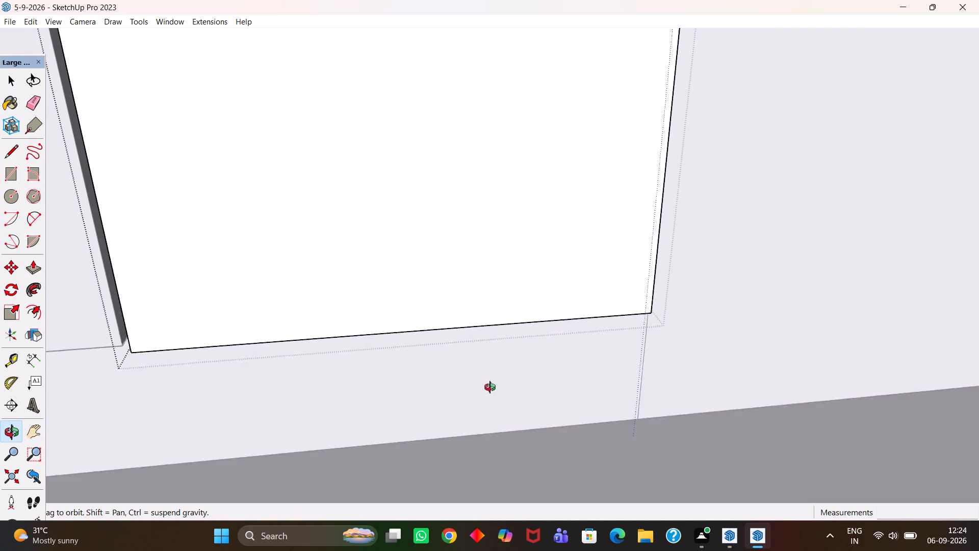
pyautogui.moveTo(490, 387); pyautogui.dragTo(461, 390, button='middle')
pyautogui.scroll(-3, 510, 389)
pyautogui.press('h')
pyautogui.scroll(-4, 536, 337)
pyautogui.moveTo(572, 312); pyautogui.dragTo(533, 370, button='middle')
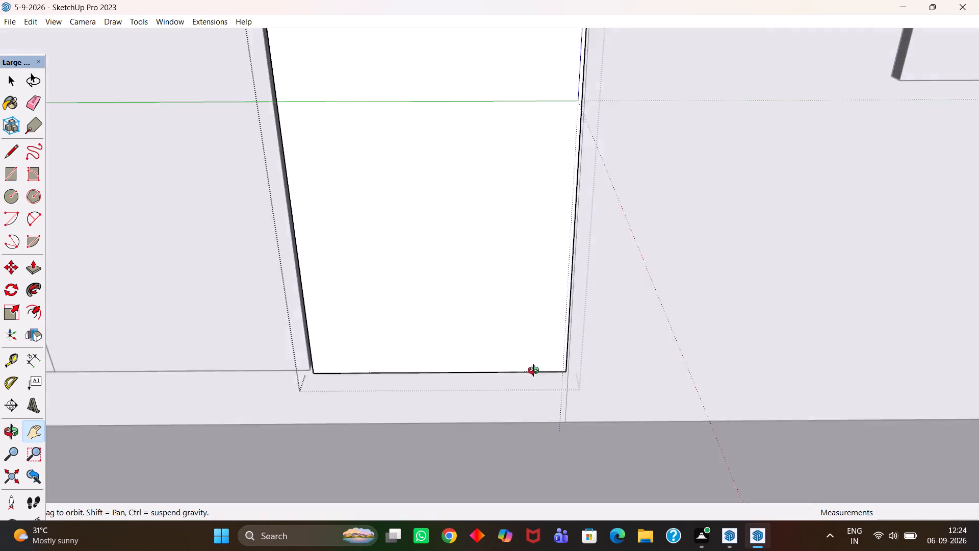
pyautogui.moveTo(533, 370); pyautogui.dragTo(462, 428, button='middle')
pyautogui.moveTo(358, 397); pyautogui.dragTo(518, 363)
pyautogui.press('h')
pyautogui.scroll(-4, 492, 375)
pyautogui.moveTo(387, 379); pyautogui.dragTo(617, 343)
pyautogui.scroll(-4, 594, 357)
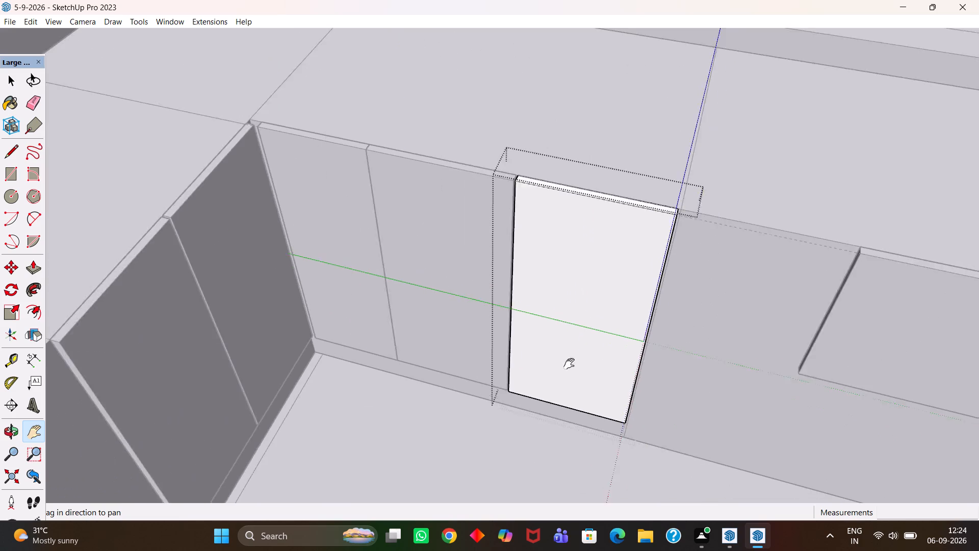
pyautogui.moveTo(568, 362); pyautogui.dragTo(529, 414, button='middle')
pyautogui.scroll(-2, 529, 414)
pyautogui.press('h')
pyautogui.moveTo(420, 430); pyautogui.dragTo(536, 330)
pyautogui.scroll(-3, 546, 339)
pyautogui.moveTo(581, 357); pyautogui.dragTo(518, 383, button='middle')
pyautogui.press('space')
pyautogui.click(474, 402)
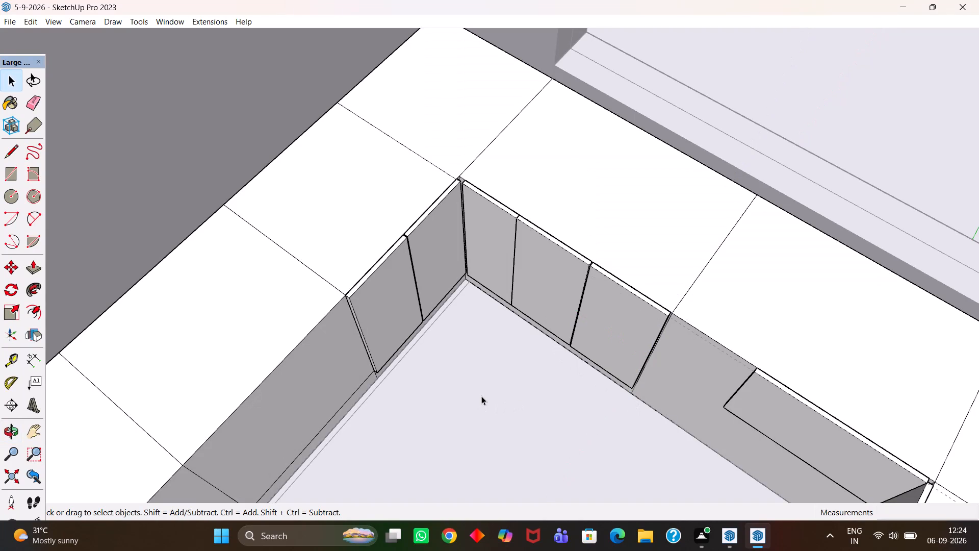
# Examine the base cabinet doors on both sides of the inner corner and the run beyond them from several angles.
pyautogui.scroll(3, 483, 387)
pyautogui.scroll(-4, 459, 360)
pyautogui.scroll(5, 472, 345)
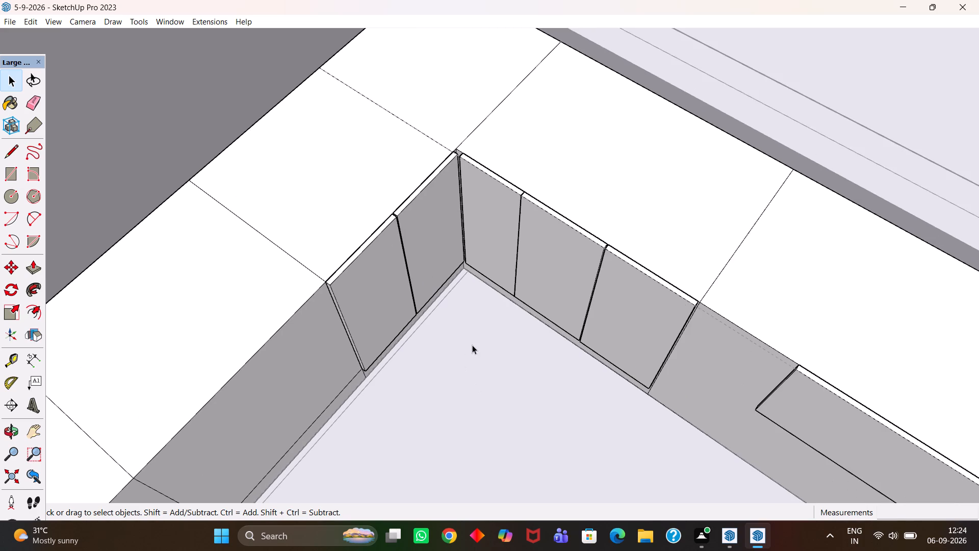
pyautogui.scroll(3, 472, 345)
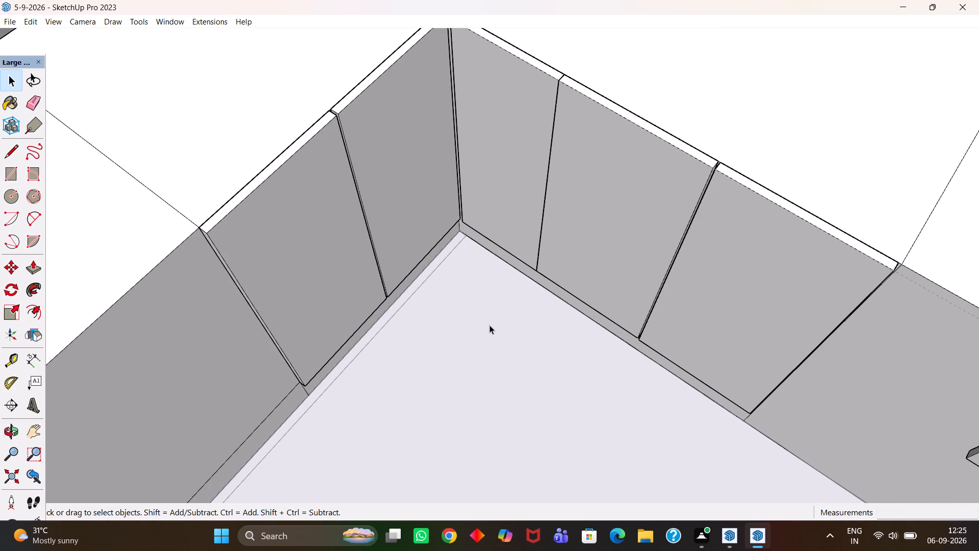
pyautogui.scroll(3, 489, 325)
pyautogui.scroll(-2, 483, 321)
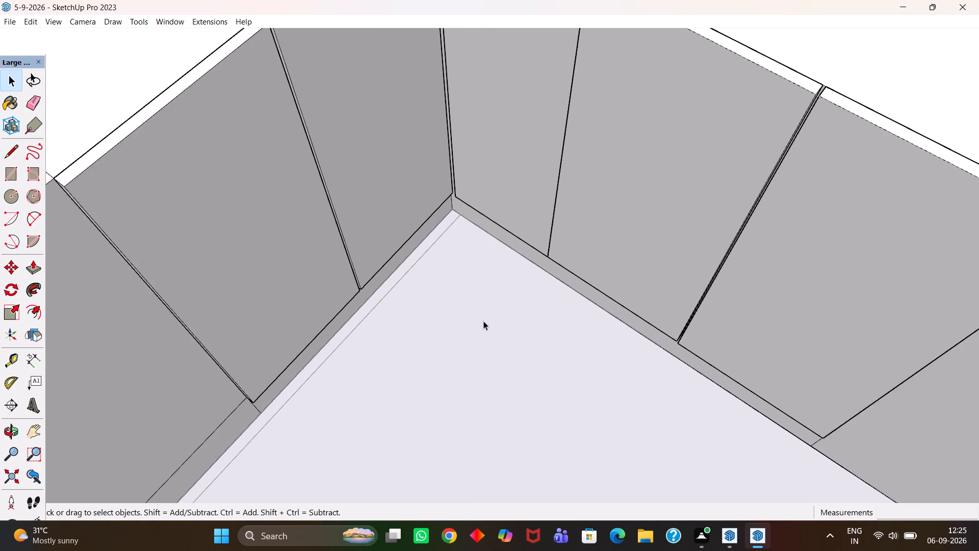
pyautogui.scroll(-1, 483, 321)
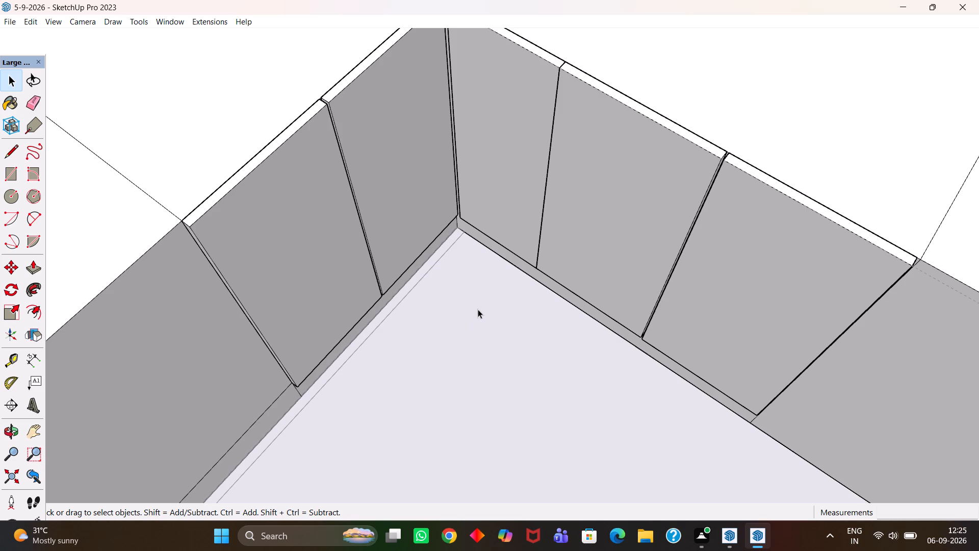
pyautogui.scroll(-6, 478, 309)
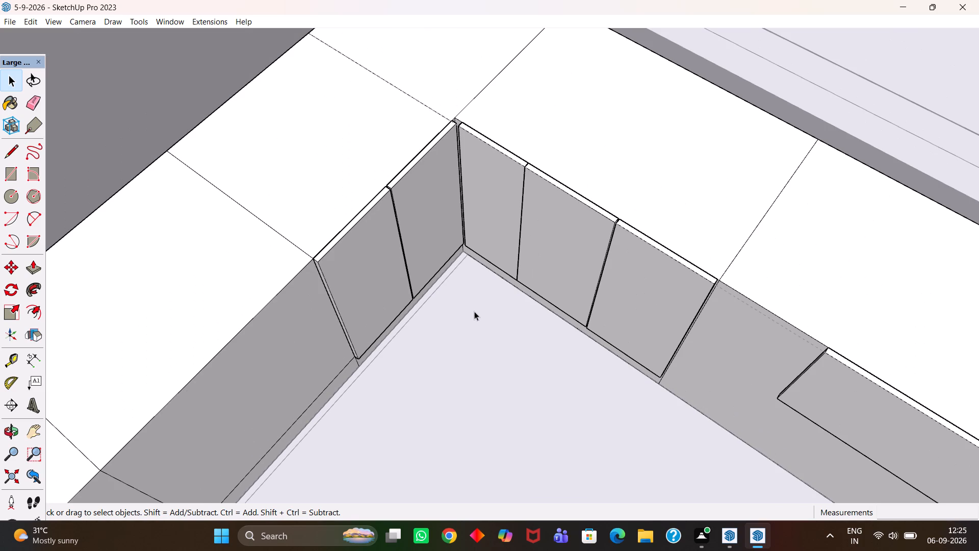
pyautogui.scroll(5, 474, 310)
pyautogui.moveTo(474, 310); pyautogui.dragTo(527, 327, button='middle')
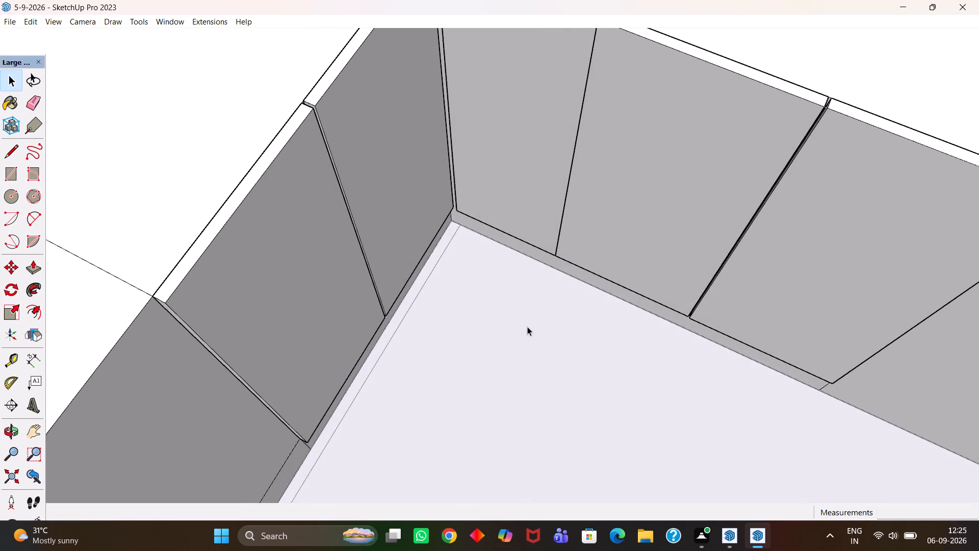
pyautogui.press('h')
pyautogui.scroll(-4, 524, 331)
pyautogui.moveTo(681, 347); pyautogui.dragTo(390, 406)
pyautogui.moveTo(396, 415); pyautogui.dragTo(487, 335, button='middle')
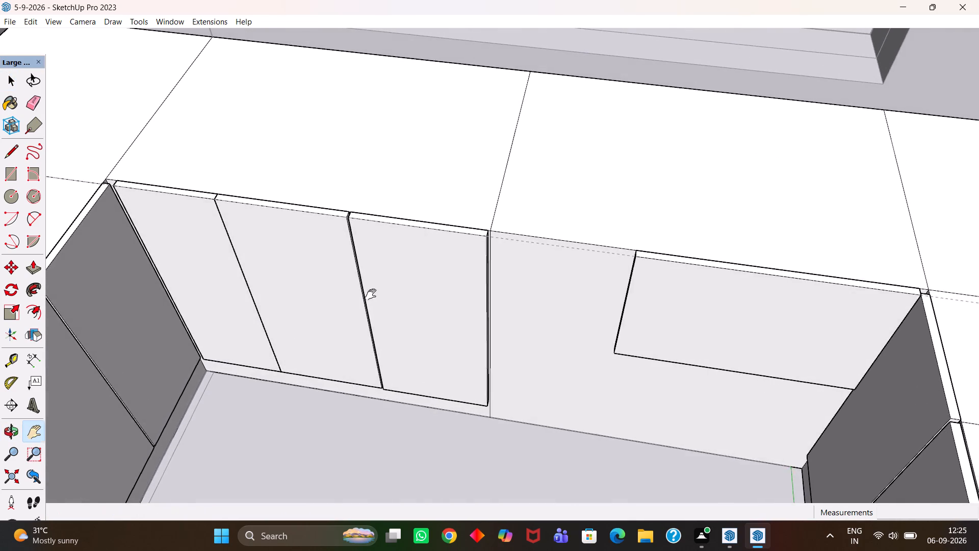
pyautogui.moveTo(371, 294); pyautogui.dragTo(509, 344)
pyautogui.scroll(-4, 525, 378)
pyautogui.scroll(1, 558, 414)
pyautogui.moveTo(558, 414); pyautogui.dragTo(466, 386, button='middle')
pyautogui.moveTo(346, 337); pyautogui.dragTo(448, 338)
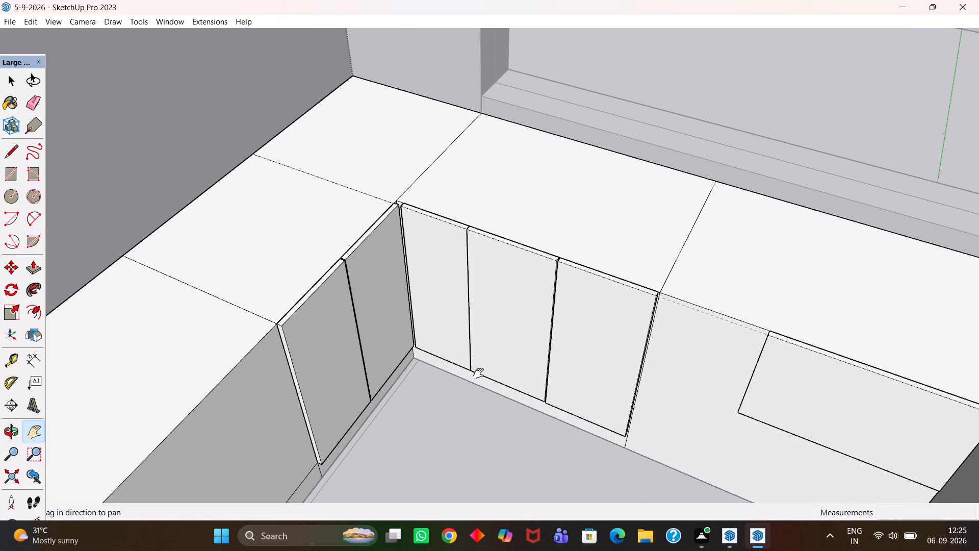
pyautogui.press('h')
pyautogui.scroll(2, 497, 368)
pyautogui.moveTo(537, 367); pyautogui.dragTo(484, 388, button='middle')
pyautogui.scroll(5, 523, 375)
pyautogui.scroll(-5, 485, 369)
pyautogui.moveTo(575, 338); pyautogui.dragTo(473, 387, button='middle')
pyautogui.scroll(1, 418, 355)
pyautogui.moveTo(356, 329); pyautogui.dragTo(608, 318)
pyautogui.scroll(-4, 591, 336)
pyautogui.moveTo(602, 396); pyautogui.dragTo(478, 399, button='middle')
pyautogui.scroll(1, 489, 399)
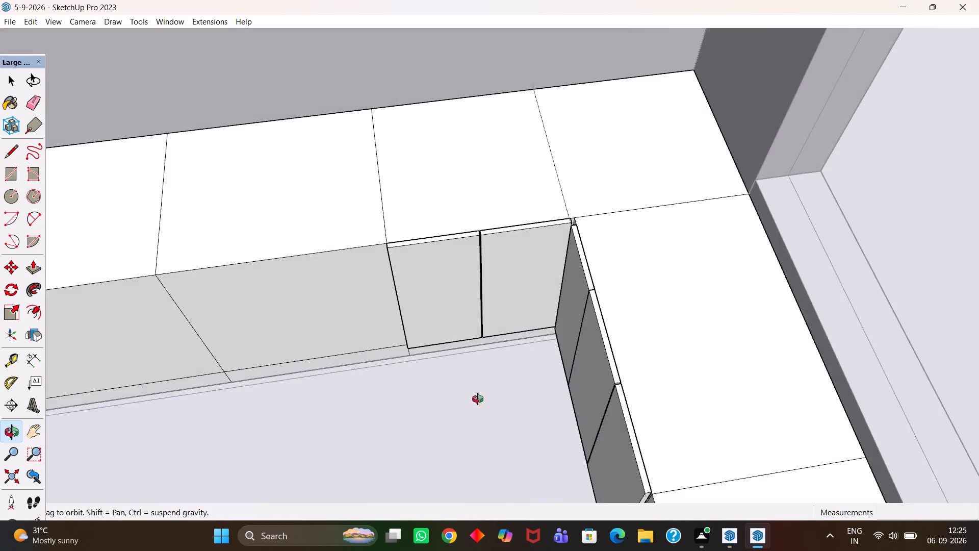
pyautogui.moveTo(478, 399); pyautogui.dragTo(521, 369, button='middle')
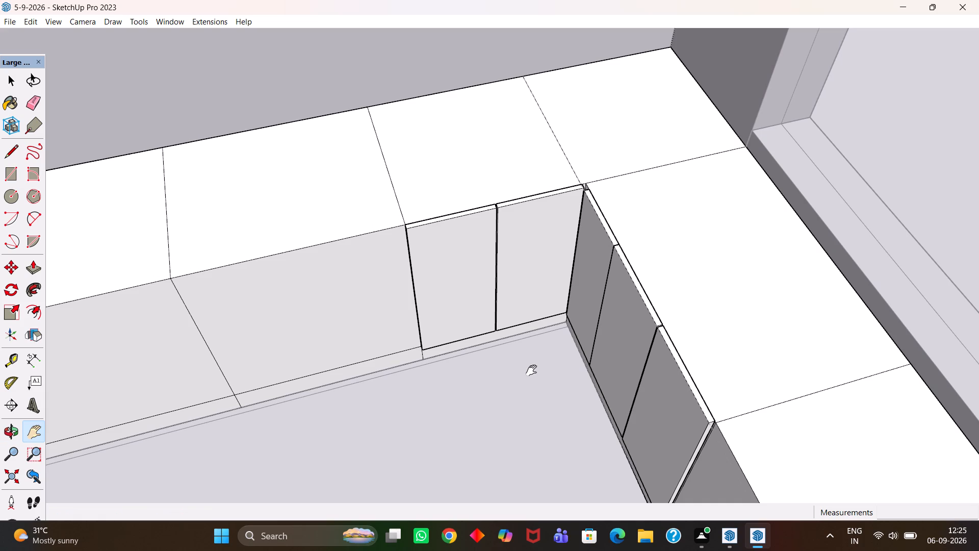
pyautogui.scroll(5, 442, 300)
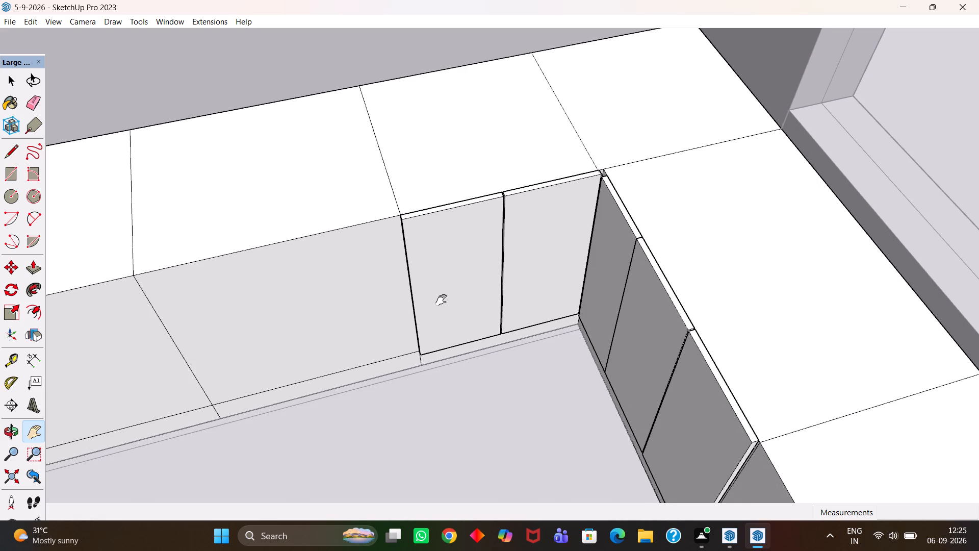
pyautogui.scroll(-7, 441, 300)
pyautogui.moveTo(452, 311); pyautogui.dragTo(397, 323, button='middle')
pyautogui.scroll(1, 450, 312)
pyautogui.scroll(1, 396, 311)
pyautogui.moveTo(395, 307); pyautogui.dragTo(451, 358)
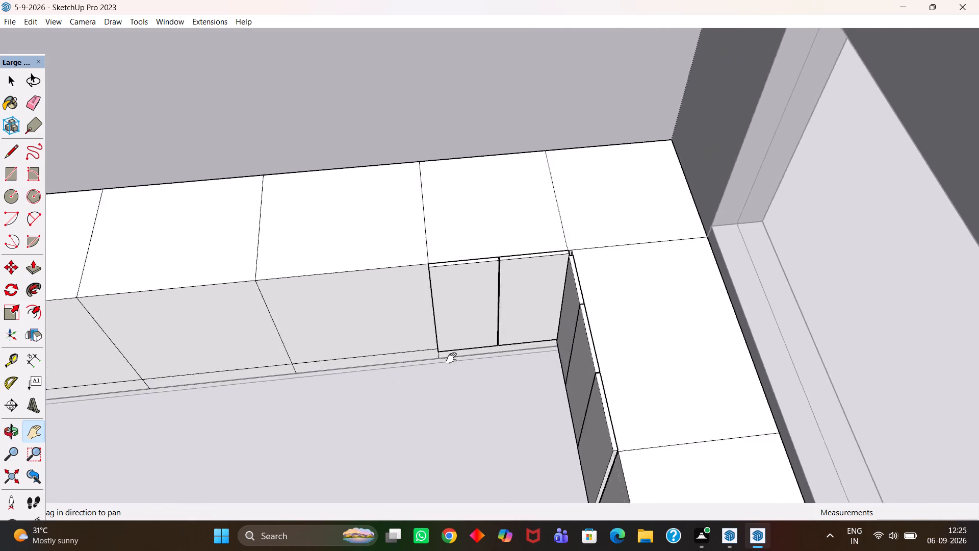
pyautogui.moveTo(451, 358); pyautogui.dragTo(467, 375)
pyautogui.scroll(6, 477, 382)
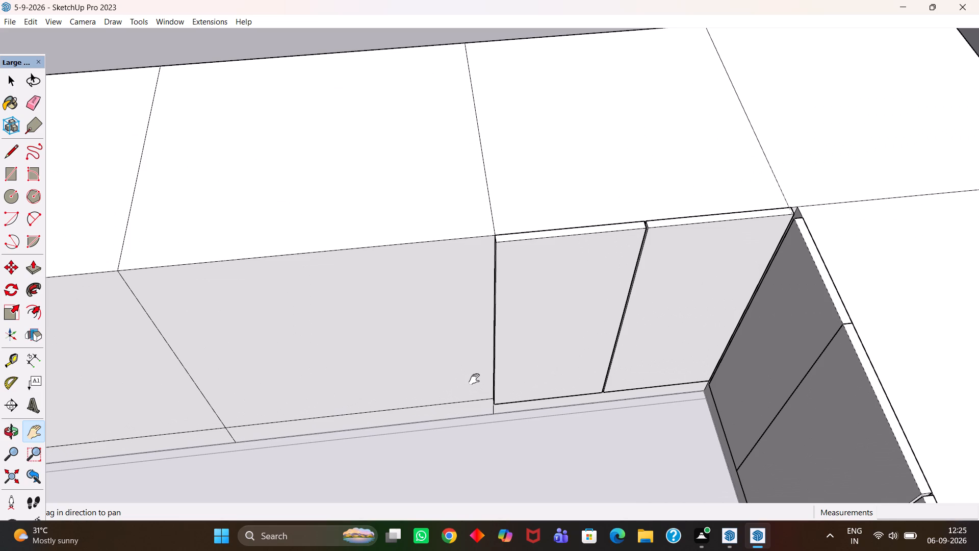
pyautogui.scroll(3, 474, 373)
pyautogui.scroll(-5, 477, 372)
pyautogui.moveTo(568, 348); pyautogui.dragTo(551, 369, button='middle')
pyautogui.scroll(4, 544, 366)
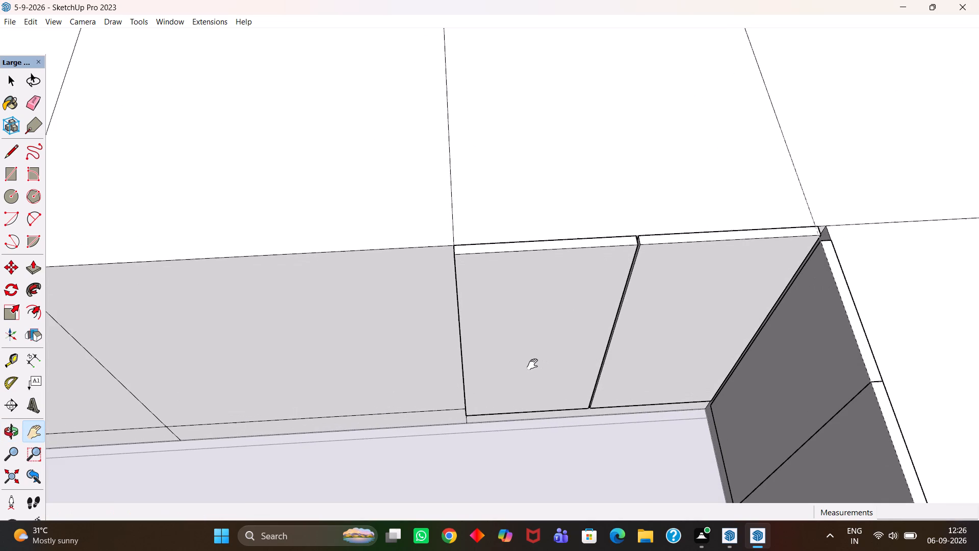
pyautogui.scroll(-5, 530, 365)
pyautogui.press('h')
pyautogui.scroll(-8, 523, 373)
pyautogui.scroll(4, 473, 375)
pyautogui.moveTo(476, 378); pyautogui.dragTo(581, 391, button='middle')
pyautogui.press('h')
pyautogui.moveTo(662, 361); pyautogui.dragTo(656, 360)
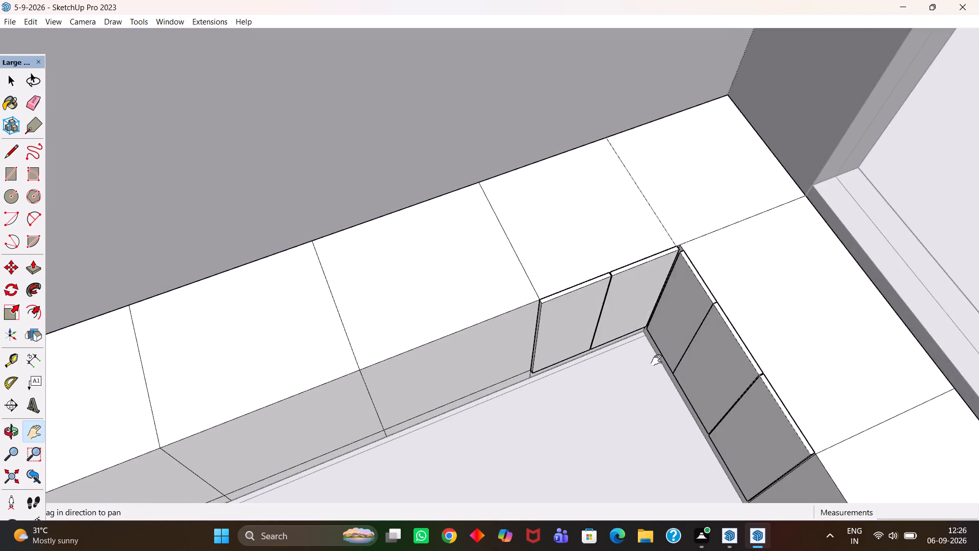
pyautogui.moveTo(656, 360); pyautogui.dragTo(434, 360)
pyautogui.moveTo(558, 364); pyautogui.dragTo(566, 363, button='middle')
pyautogui.moveTo(359, 379); pyautogui.dragTo(535, 380, button='middle')
pyautogui.scroll(1, 535, 380)
pyautogui.moveTo(607, 383); pyautogui.dragTo(395, 348)
pyautogui.moveTo(422, 379); pyautogui.dragTo(513, 364, button='middle')
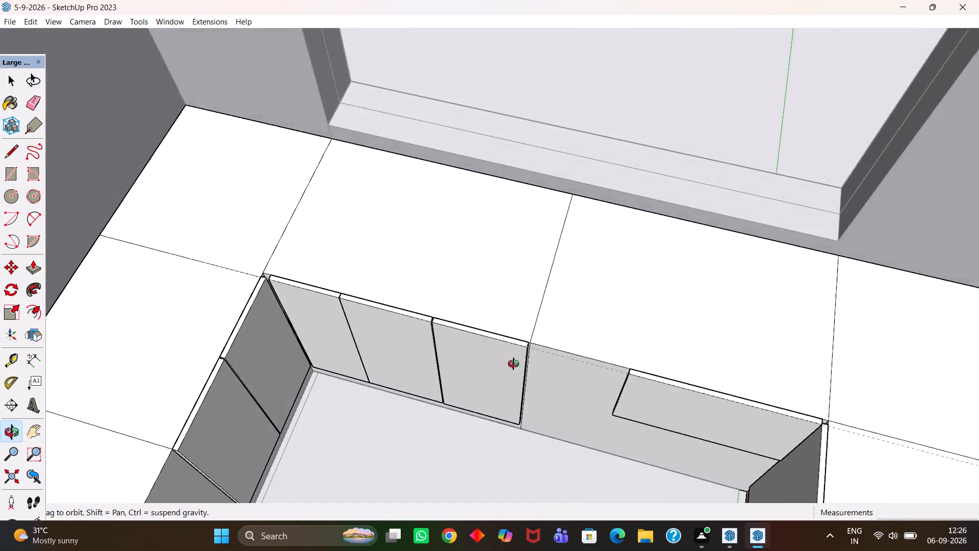
pyautogui.moveTo(513, 364); pyautogui.dragTo(520, 357, button='middle')
pyautogui.scroll(4, 518, 359)
pyautogui.middleClick(520, 357)
pyautogui.moveTo(452, 356); pyautogui.dragTo(505, 332, button='middle')
pyautogui.scroll(1, 462, 361)
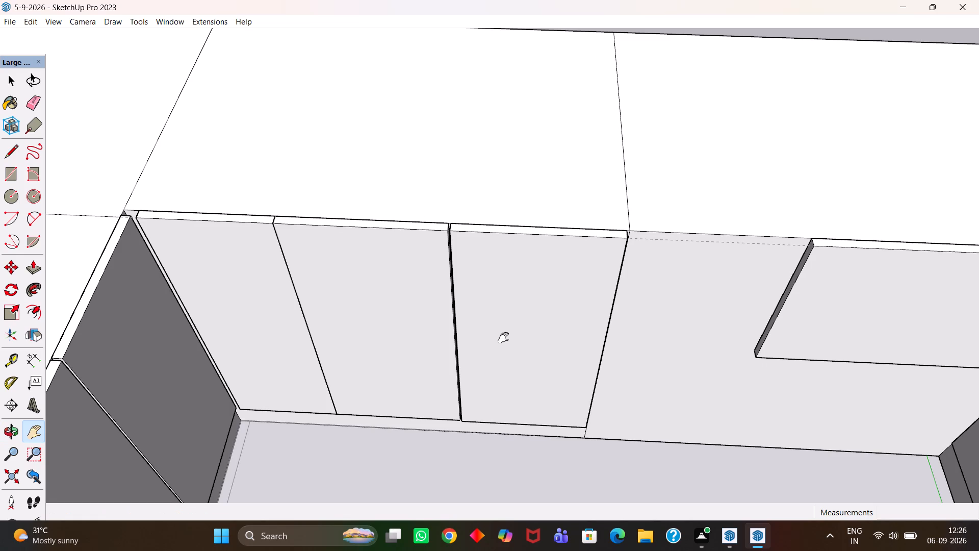
pyautogui.moveTo(497, 334); pyautogui.dragTo(495, 356, button='middle')
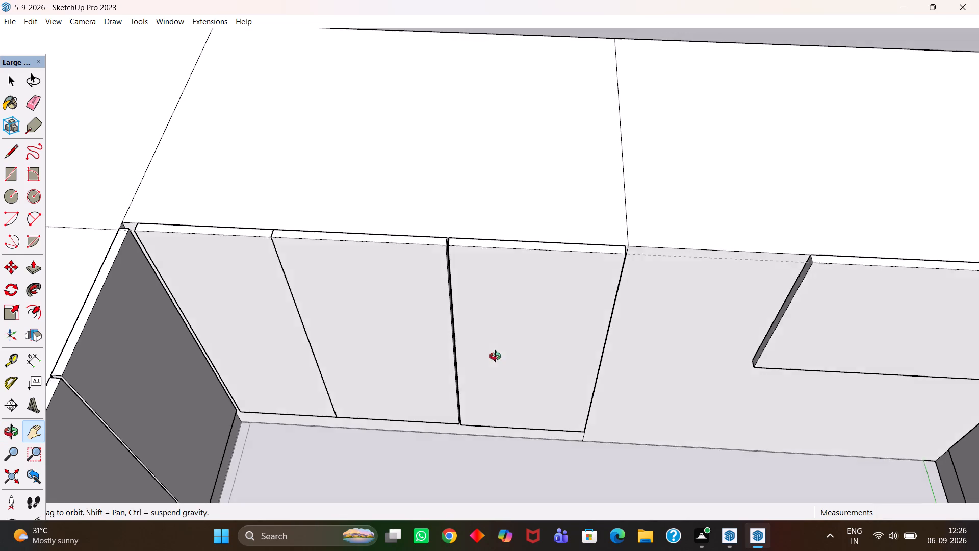
pyautogui.moveTo(495, 356); pyautogui.dragTo(499, 371, button='middle')
pyautogui.scroll(3, 499, 371)
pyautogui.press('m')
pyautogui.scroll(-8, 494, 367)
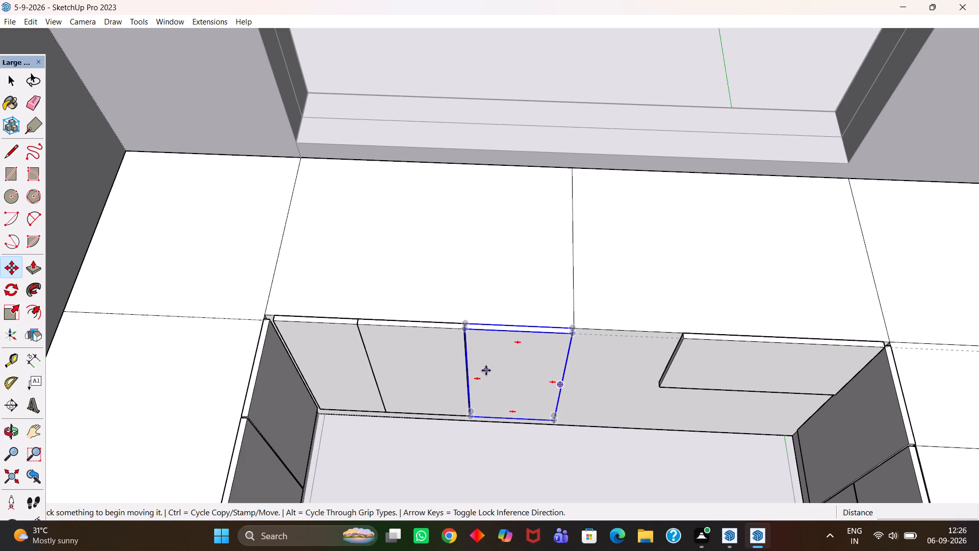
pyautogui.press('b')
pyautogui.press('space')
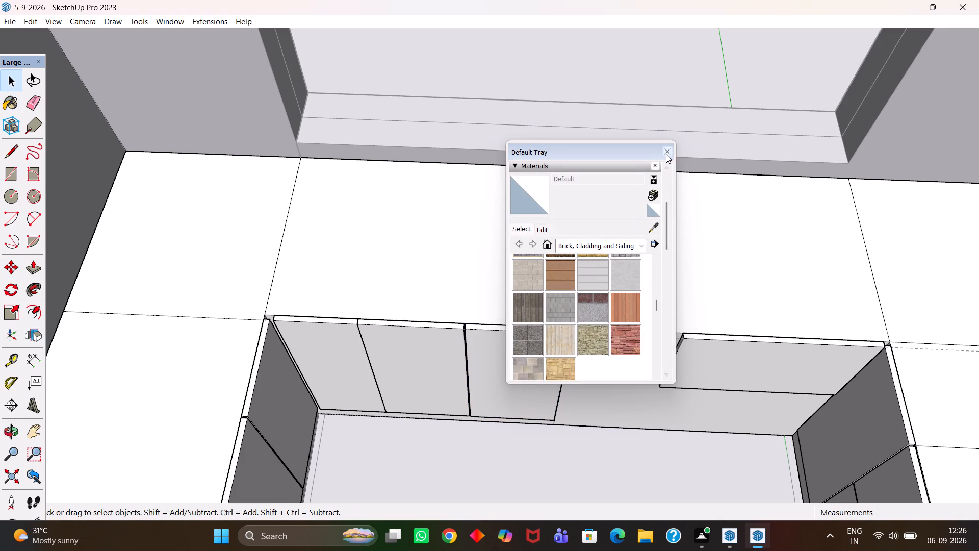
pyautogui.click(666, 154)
# Copy the third door about 1' 1" along the run with Move, placing the copy against the original's edge farther from the corner.
pyautogui.middleClick(501, 388)
pyautogui.scroll(3, 498, 388)
pyautogui.press('h')
pyautogui.moveTo(528, 363); pyautogui.dragTo(445, 381)
pyautogui.scroll(-4, 444, 381)
pyautogui.moveTo(444, 382); pyautogui.dragTo(448, 387, button='middle')
pyautogui.middleClick(448, 387)
pyautogui.scroll(3, 448, 387)
pyautogui.press('space')
pyautogui.click(455, 382)
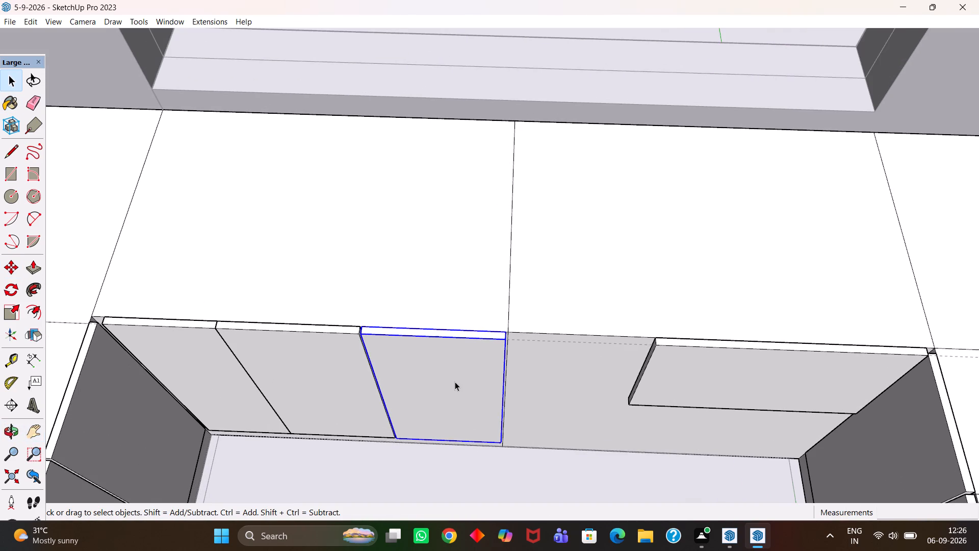
pyautogui.press('m')
pyautogui.scroll(2, 455, 382)
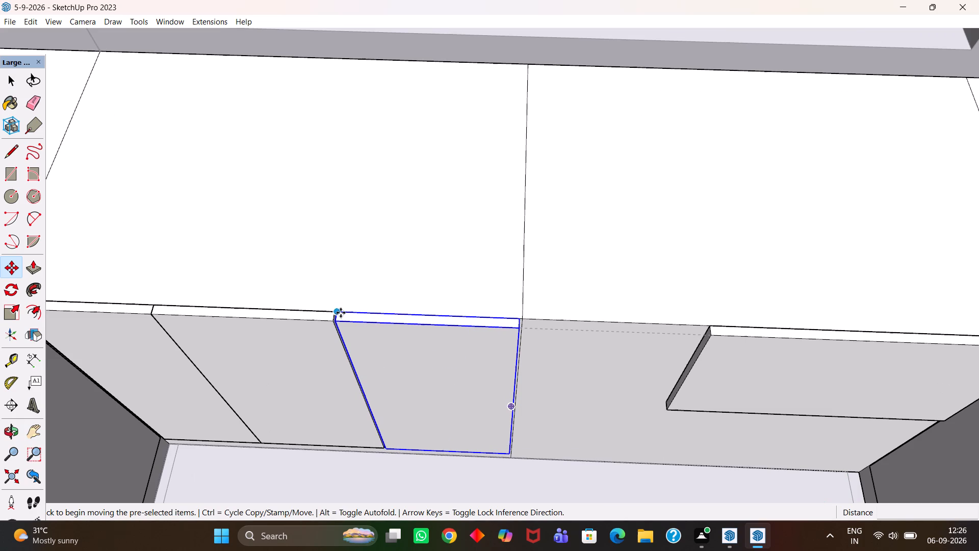
pyautogui.click(341, 313)
pyautogui.scroll(3, 471, 318)
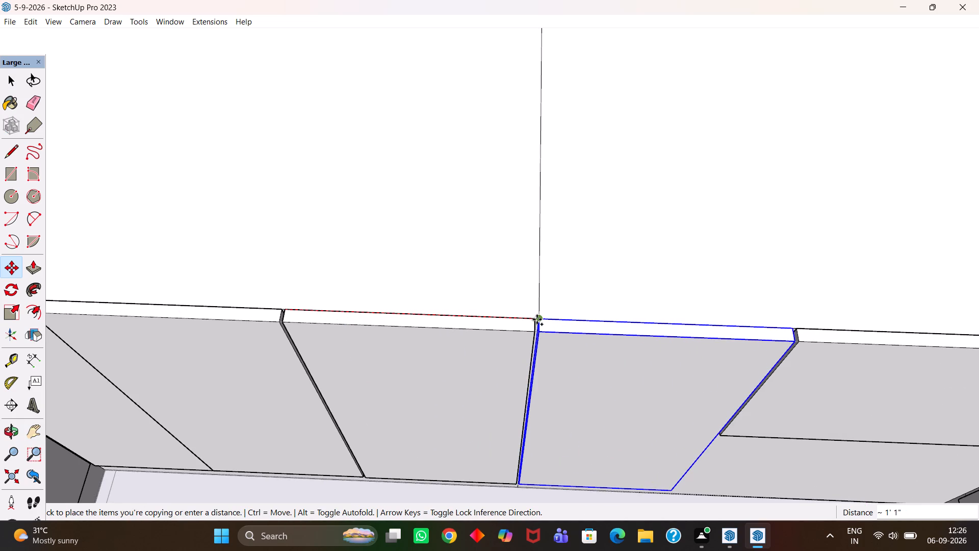
pyautogui.click(539, 321)
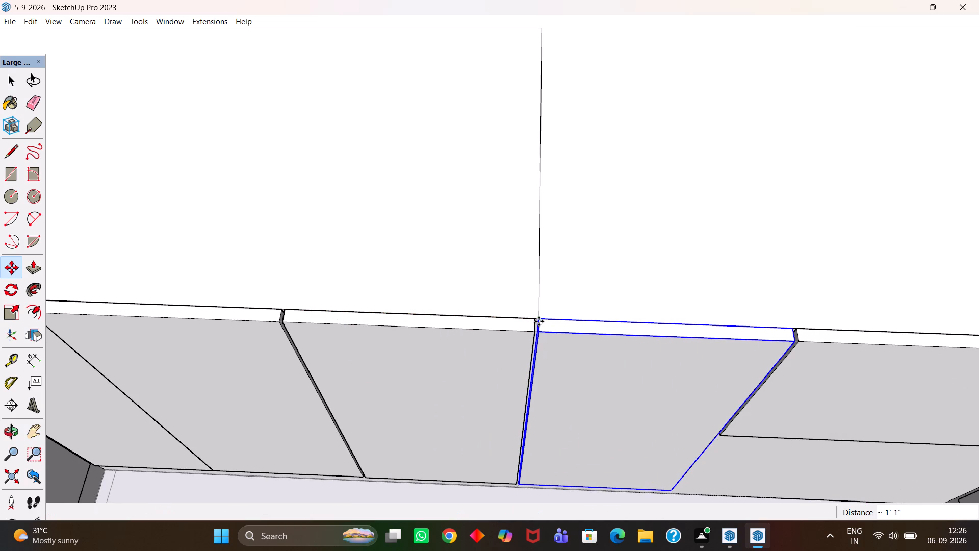
# Examine the copied door's bottom and top edges, its neighbours and the remaining run under the window from several angles.
pyautogui.press('h')
pyautogui.scroll(-6, 528, 323)
pyautogui.scroll(6, 527, 387)
pyautogui.moveTo(548, 430); pyautogui.dragTo(419, 299, button='middle')
pyautogui.scroll(1, 497, 397)
pyautogui.press('h')
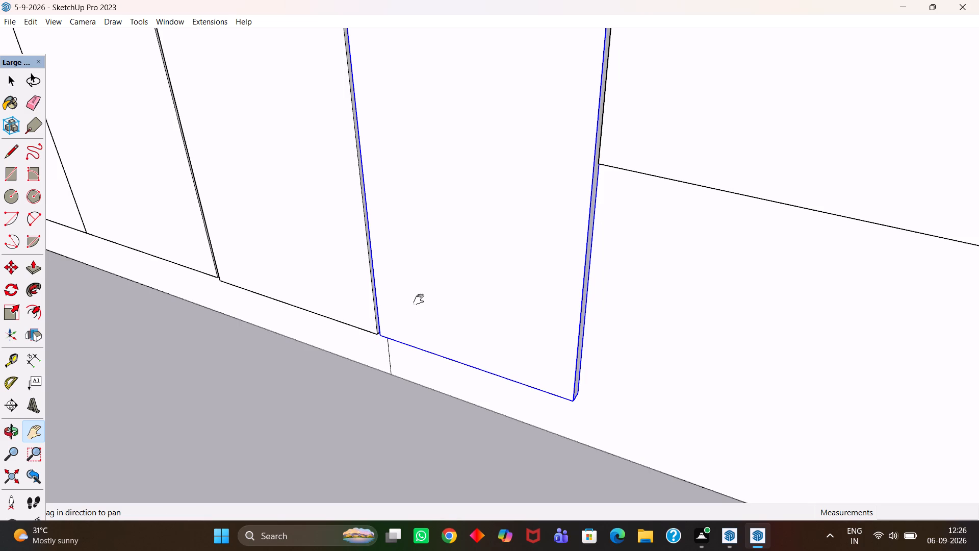
pyautogui.scroll(-3, 416, 307)
pyautogui.scroll(2, 430, 340)
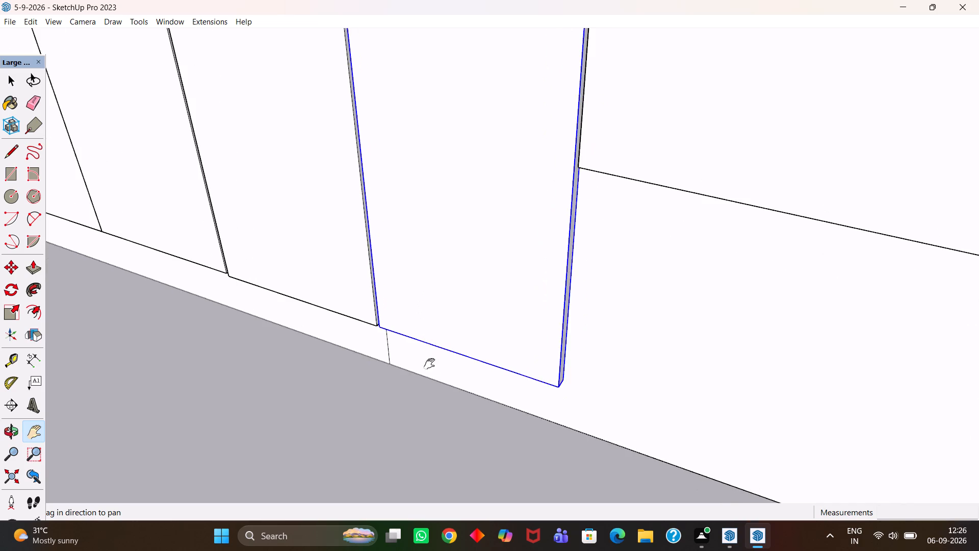
pyautogui.moveTo(429, 367); pyautogui.dragTo(429, 334, button='middle')
pyautogui.scroll(2, 426, 333)
pyautogui.moveTo(390, 297); pyautogui.dragTo(429, 430)
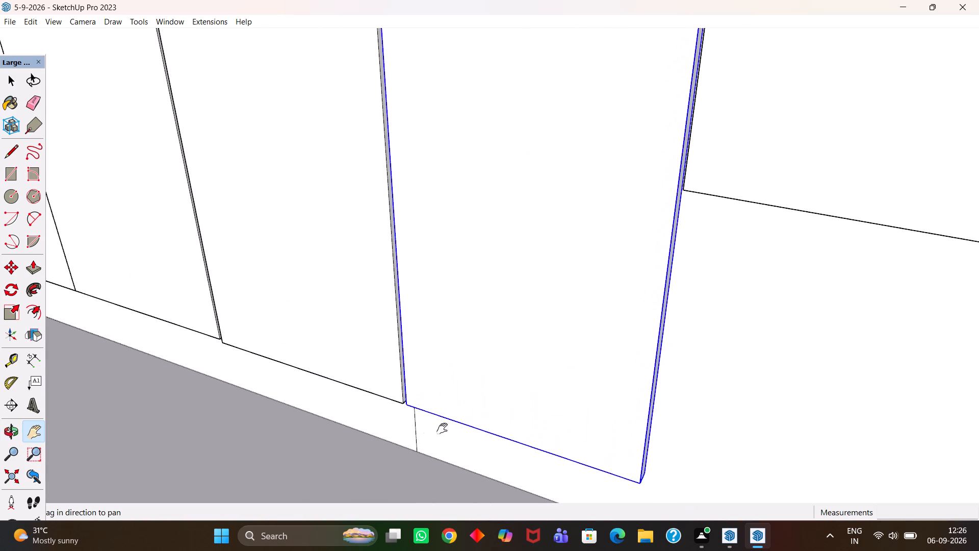
pyautogui.scroll(2, 445, 424)
pyautogui.moveTo(451, 423); pyautogui.dragTo(389, 229, button='middle')
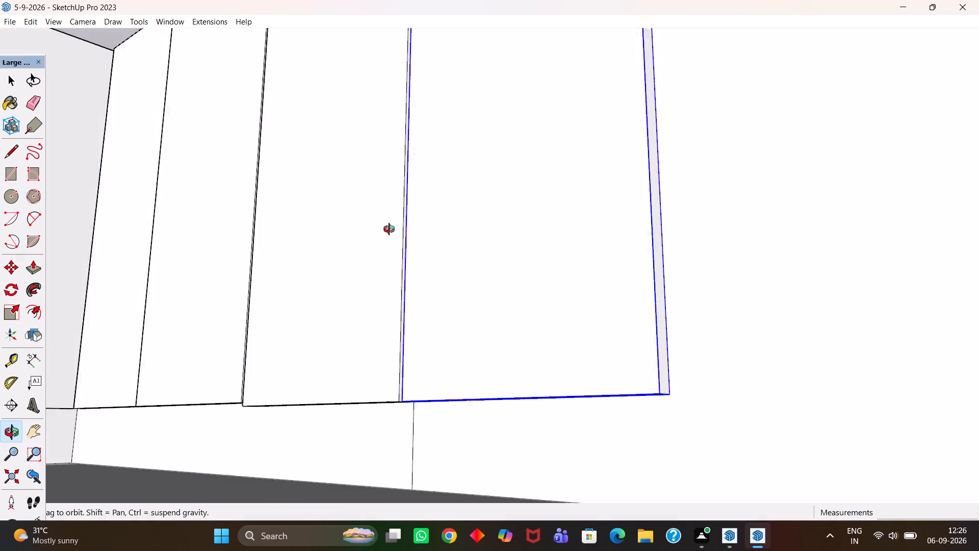
pyautogui.moveTo(389, 229); pyautogui.dragTo(402, 260, button='middle')
pyautogui.moveTo(546, 365); pyautogui.dragTo(502, 331, button='middle')
pyautogui.scroll(1, 514, 340)
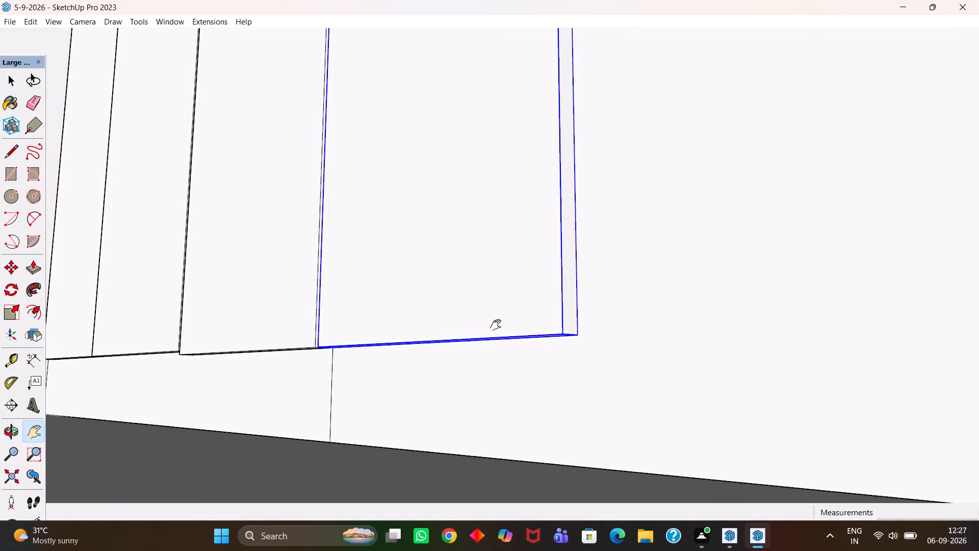
pyautogui.scroll(2, 496, 325)
pyautogui.moveTo(522, 346); pyautogui.dragTo(518, 325, button='middle')
pyautogui.scroll(1, 487, 326)
pyautogui.moveTo(195, 324); pyautogui.dragTo(532, 342)
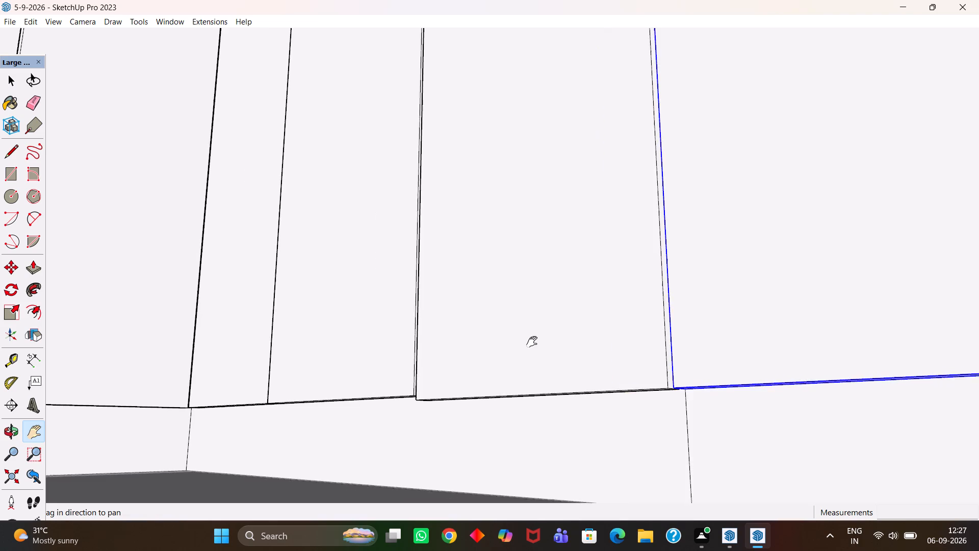
pyautogui.moveTo(427, 355); pyautogui.dragTo(624, 381, button='middle')
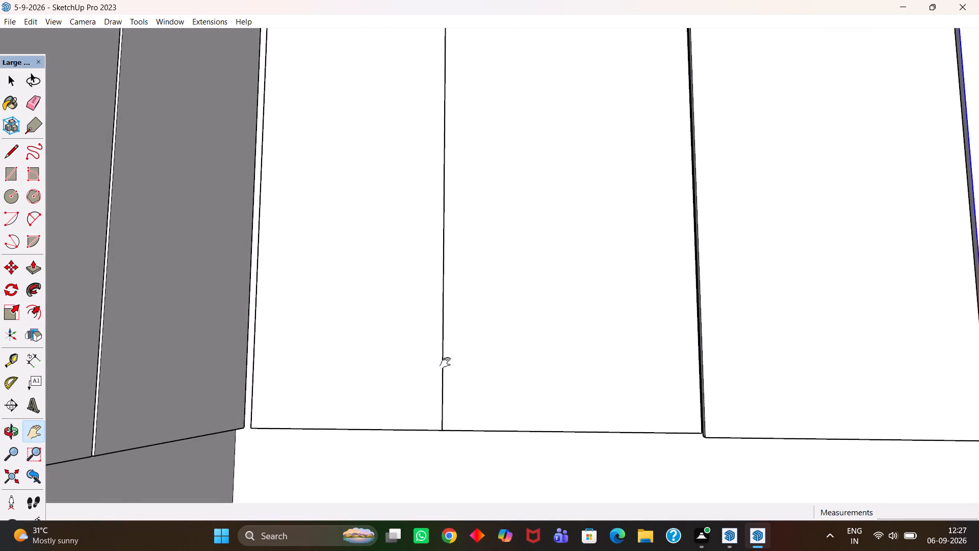
pyautogui.moveTo(382, 296); pyautogui.dragTo(326, 419, button='middle')
pyautogui.scroll(-3, 326, 412)
pyautogui.moveTo(332, 302); pyautogui.dragTo(372, 396, button='middle')
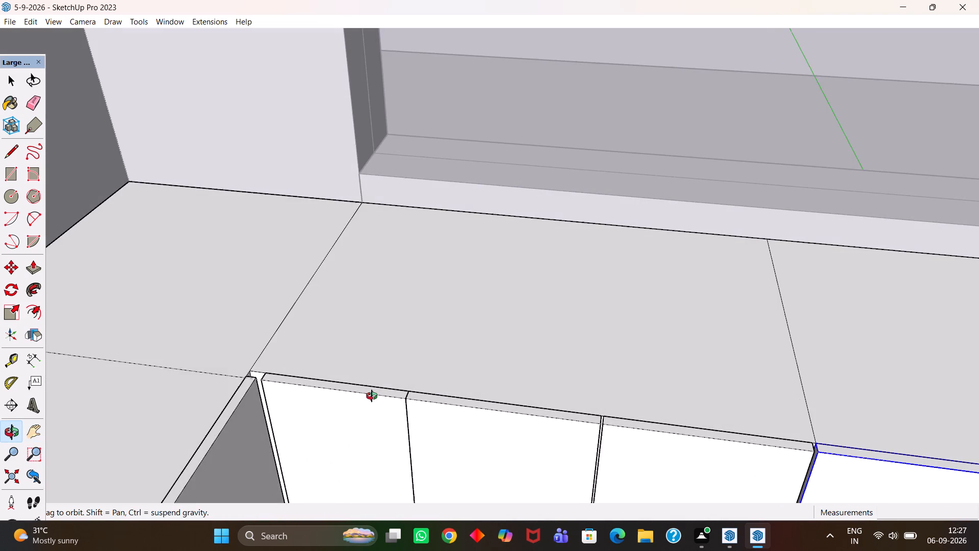
pyautogui.moveTo(372, 396); pyautogui.dragTo(373, 397, button='middle')
pyautogui.moveTo(669, 376); pyautogui.dragTo(427, 384)
pyautogui.scroll(-4, 355, 367)
pyautogui.moveTo(339, 358); pyautogui.dragTo(446, 407, button='middle')
pyautogui.scroll(1, 446, 404)
pyautogui.moveTo(610, 397); pyautogui.dragTo(295, 331)
pyautogui.scroll(-1, 398, 351)
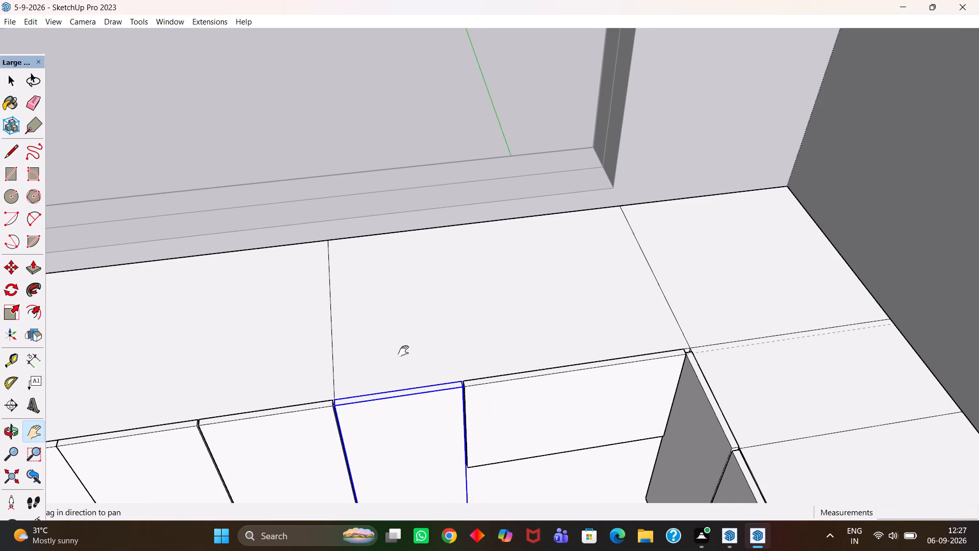
pyautogui.scroll(-3, 414, 346)
pyautogui.moveTo(540, 362); pyautogui.dragTo(489, 396, button='middle')
pyautogui.scroll(7, 490, 394)
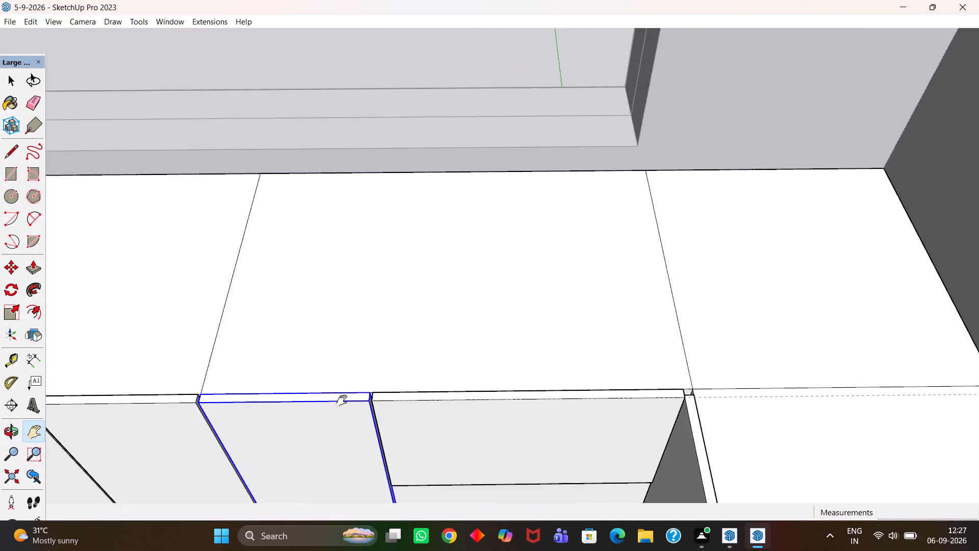
pyautogui.moveTo(323, 400); pyautogui.dragTo(568, 330)
pyautogui.scroll(-4, 562, 339)
pyautogui.moveTo(559, 381); pyautogui.dragTo(525, 389, button='middle')
pyautogui.scroll(5, 525, 390)
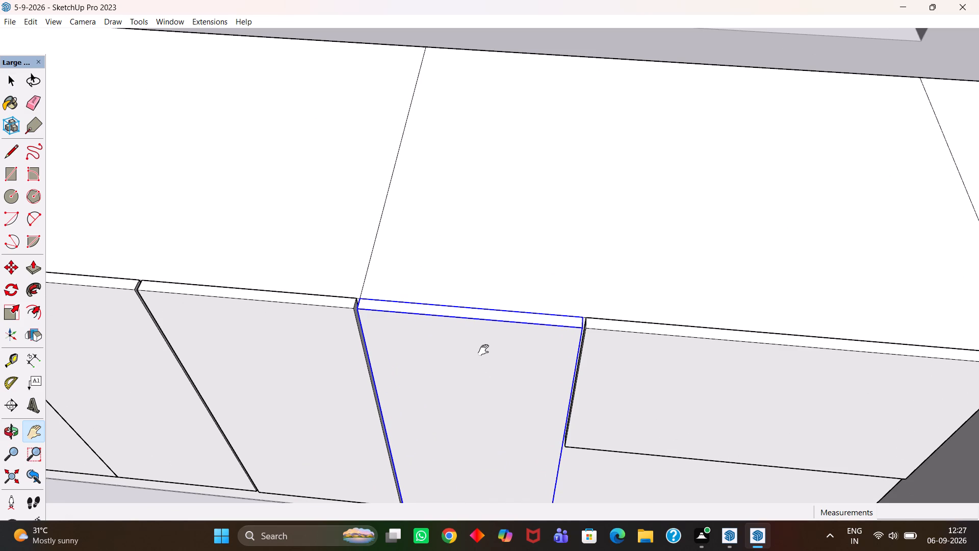
pyautogui.scroll(-20, 506, 324)
pyautogui.moveTo(485, 375); pyautogui.dragTo(479, 377, button='middle')
pyautogui.scroll(15, 479, 377)
pyautogui.scroll(-4, 499, 405)
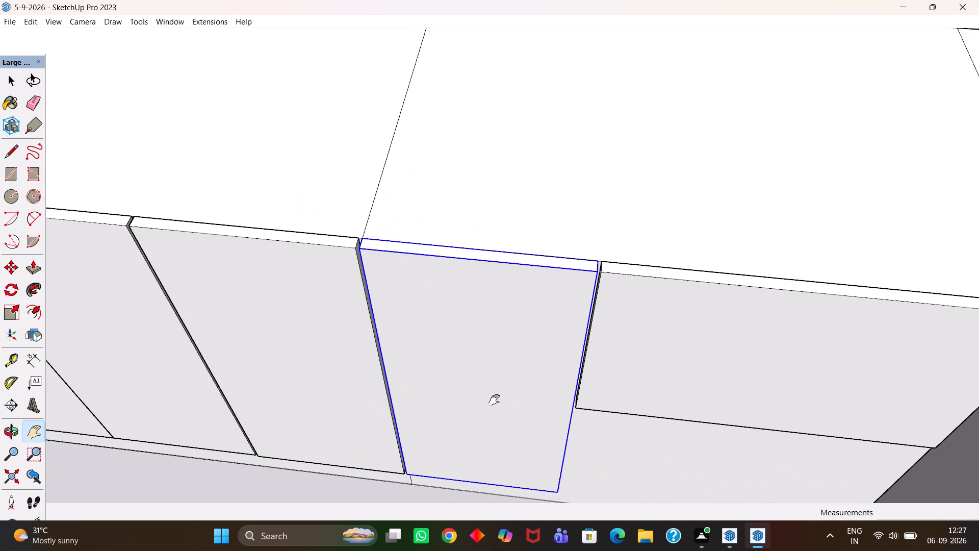
pyautogui.press('h')
pyautogui.scroll(-5, 494, 400)
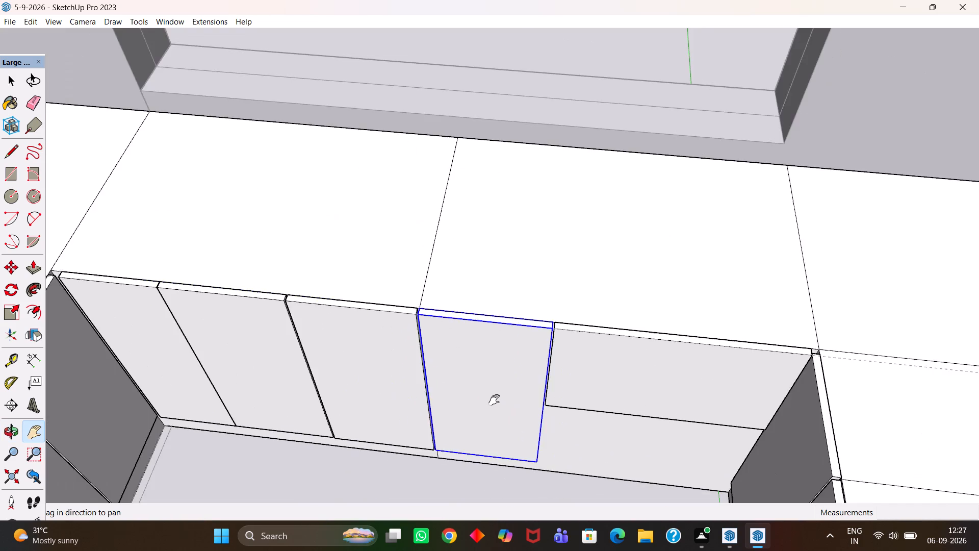
pyautogui.moveTo(495, 408); pyautogui.dragTo(548, 410, button='middle')
pyautogui.scroll(4, 541, 413)
pyautogui.press('h')
pyautogui.moveTo(630, 379); pyautogui.dragTo(521, 371)
pyautogui.moveTo(511, 375); pyautogui.dragTo(560, 385, button='middle')
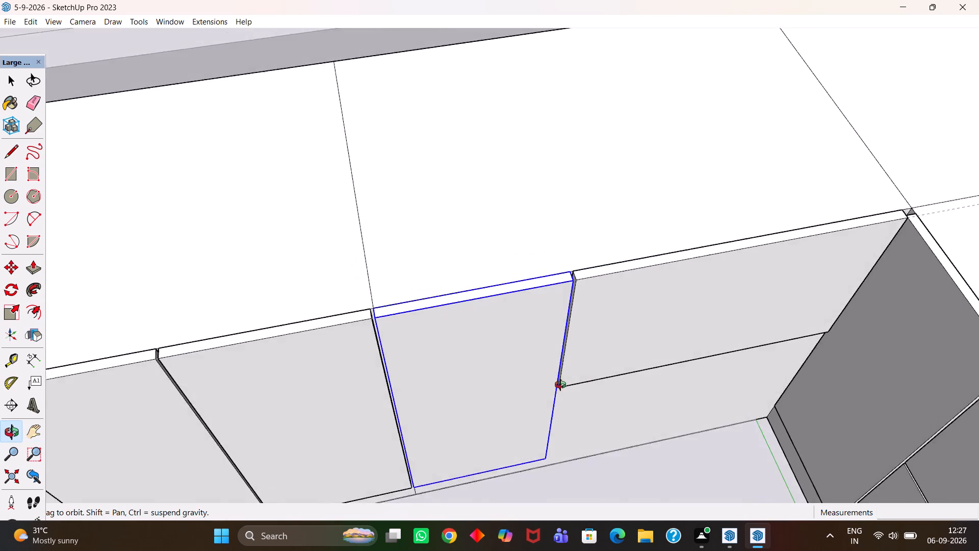
pyautogui.moveTo(560, 385); pyautogui.dragTo(559, 384, button='middle')
pyautogui.scroll(2, 559, 384)
# Copy the wide upper drawer front straight down with Move, placing the copy's bottom level with the adjacent door's bottom.
pyautogui.press('space')
pyautogui.click(599, 333)
pyautogui.moveTo(602, 338); pyautogui.dragTo(574, 313, button='middle')
pyautogui.scroll(3, 574, 313)
pyautogui.press('h')
pyautogui.moveTo(587, 366); pyautogui.dragTo(558, 292, button='middle')
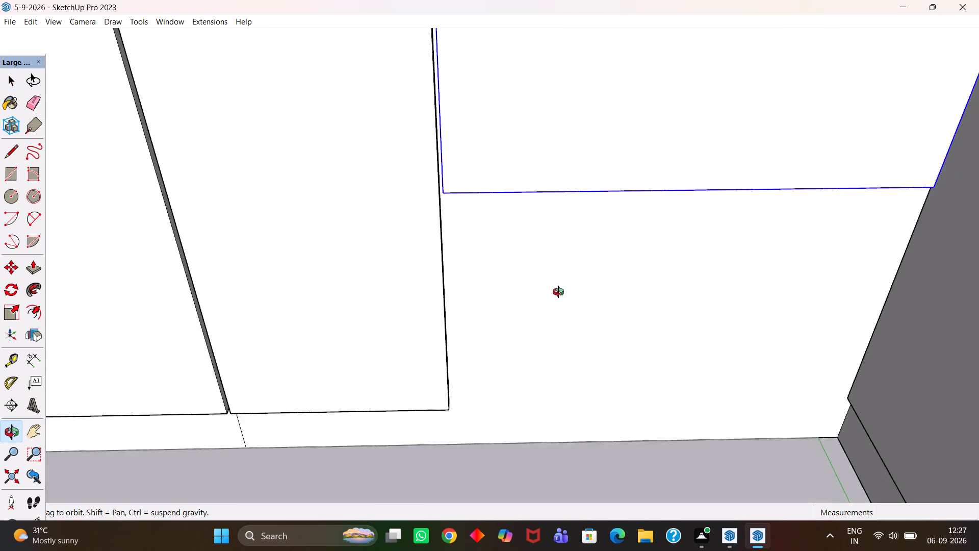
pyautogui.moveTo(558, 292); pyautogui.dragTo(585, 280, button='middle')
pyautogui.scroll(3, 585, 280)
pyautogui.moveTo(570, 315); pyautogui.dragTo(585, 278, button='middle')
pyautogui.middleClick(585, 278)
pyautogui.scroll(2, 585, 278)
pyautogui.press('h')
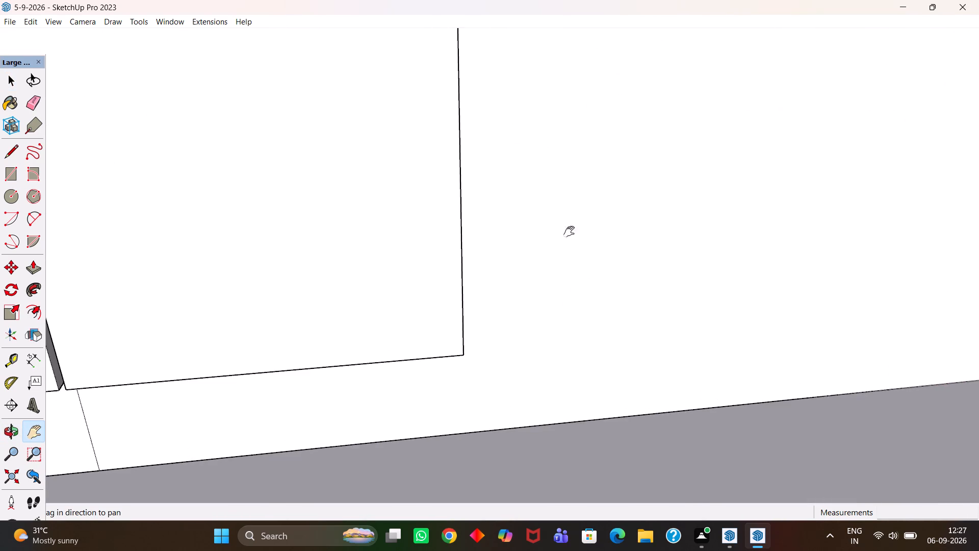
pyautogui.moveTo(557, 218); pyautogui.dragTo(517, 357)
pyautogui.scroll(-4, 511, 367)
pyautogui.moveTo(514, 389); pyautogui.dragTo(530, 328, button='middle')
pyautogui.scroll(1, 530, 328)
pyautogui.moveTo(500, 217); pyautogui.dragTo(453, 356)
pyautogui.moveTo(457, 383); pyautogui.dragTo(444, 361, button='middle')
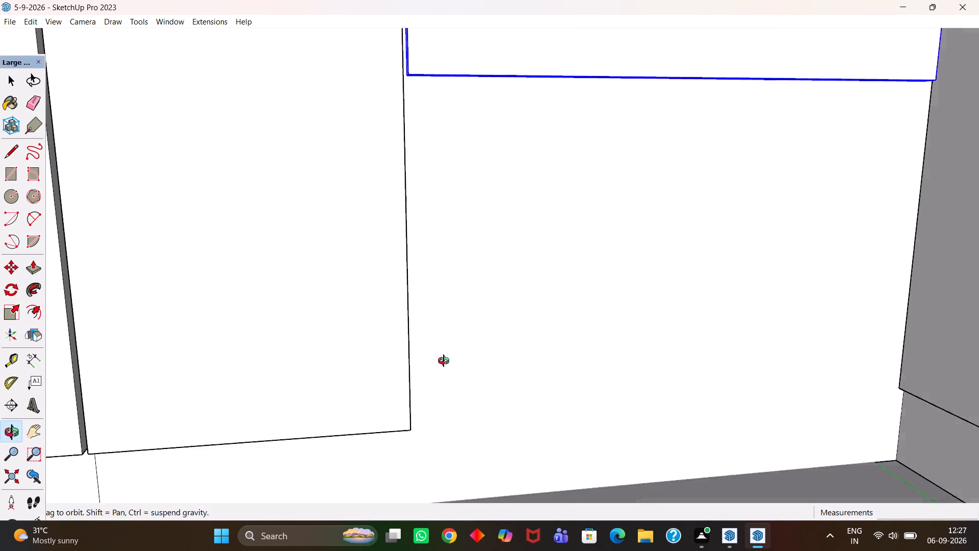
pyautogui.moveTo(444, 361); pyautogui.dragTo(461, 354, button='middle')
pyautogui.moveTo(473, 253); pyautogui.dragTo(478, 365)
pyautogui.moveTo(476, 371); pyautogui.dragTo(474, 317, button='middle')
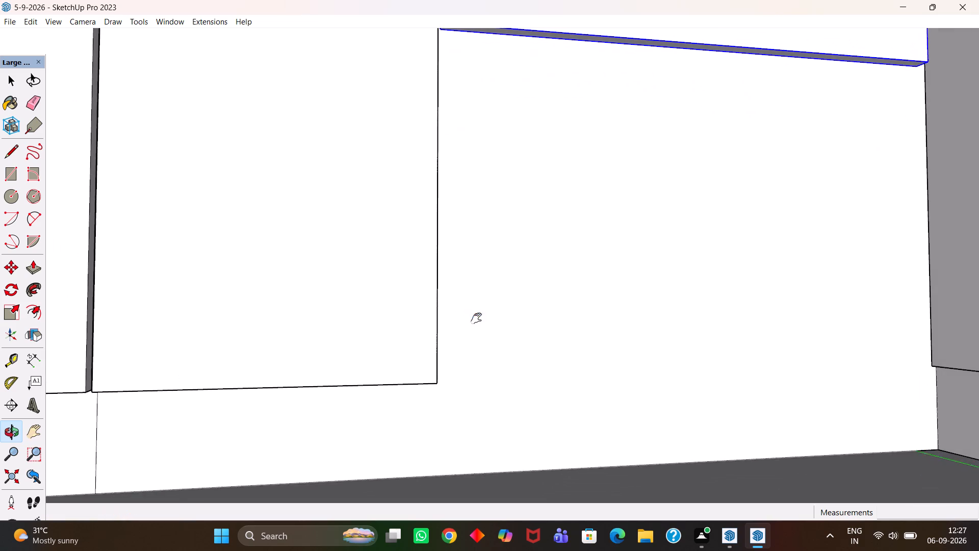
pyautogui.scroll(-2, 476, 318)
pyautogui.moveTo(441, 205); pyautogui.dragTo(462, 324)
pyautogui.moveTo(518, 334); pyautogui.dragTo(504, 303, button='middle')
pyautogui.scroll(1, 507, 306)
pyautogui.press('m')
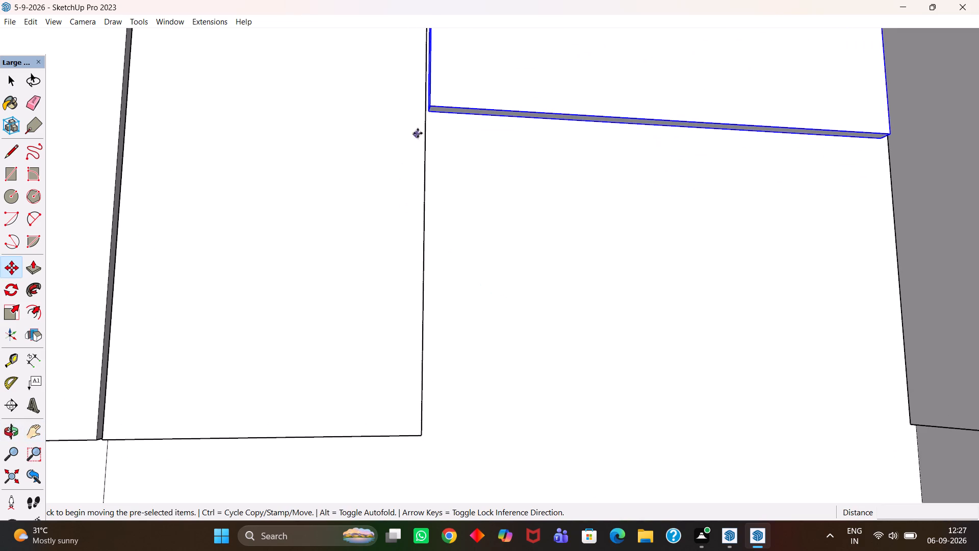
pyautogui.click(431, 113)
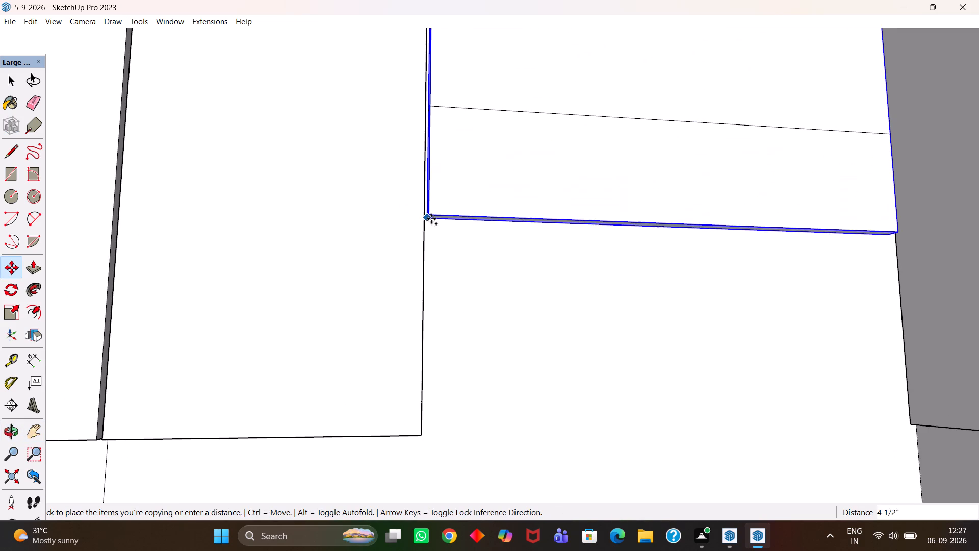
pyautogui.click(430, 431)
# Scale the lower drawer front vertically by about 0.99 so its top meets the upper front's bottom edge, and close the group.
pyautogui.press('h')
pyautogui.scroll(-5, 431, 432)
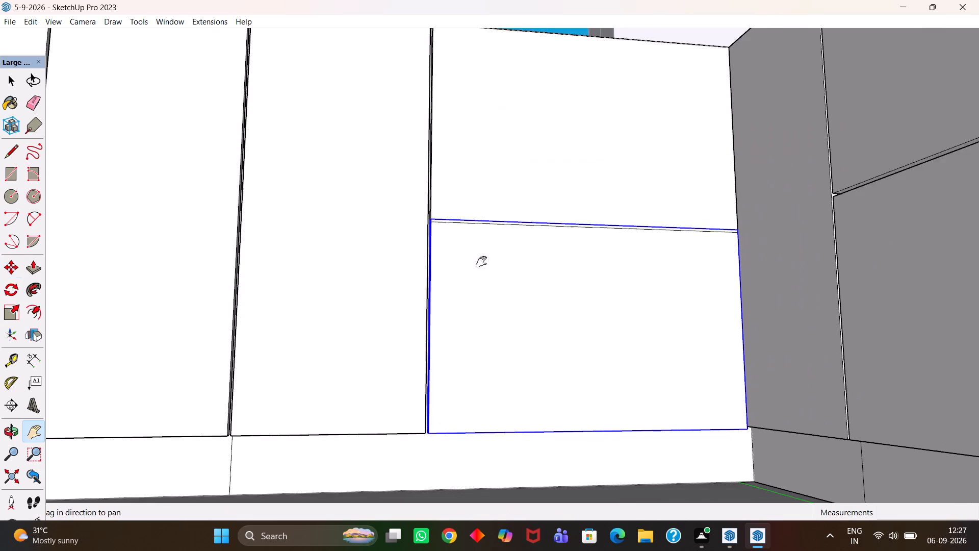
pyautogui.moveTo(481, 262); pyautogui.dragTo(450, 356, button='middle')
pyautogui.scroll(3, 464, 348)
pyautogui.press('h')
pyautogui.moveTo(473, 360); pyautogui.dragTo(456, 307)
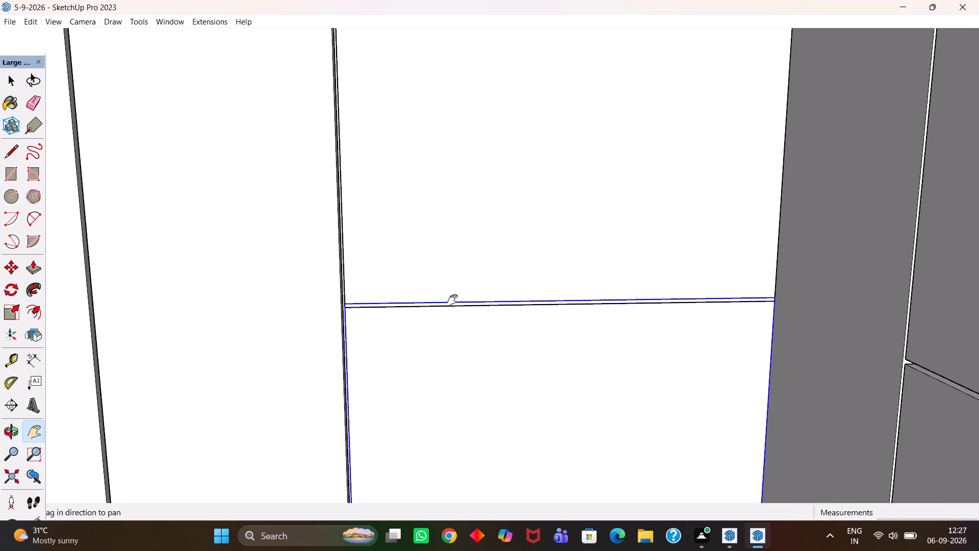
pyautogui.scroll(-3, 452, 298)
pyautogui.scroll(1, 467, 282)
pyautogui.moveTo(467, 282); pyautogui.dragTo(452, 325, button='middle')
pyautogui.scroll(3, 452, 325)
pyautogui.press('s')
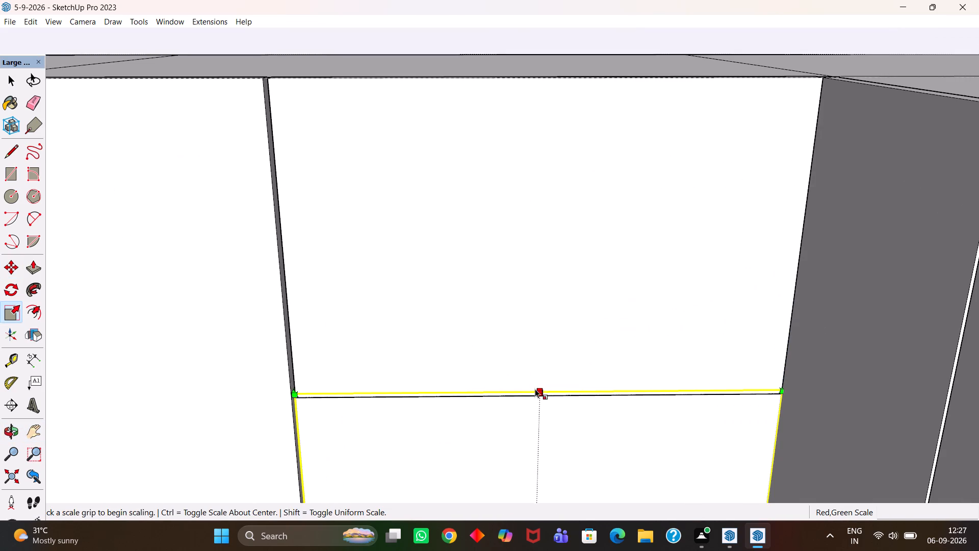
pyautogui.click(535, 386)
pyautogui.click(294, 400)
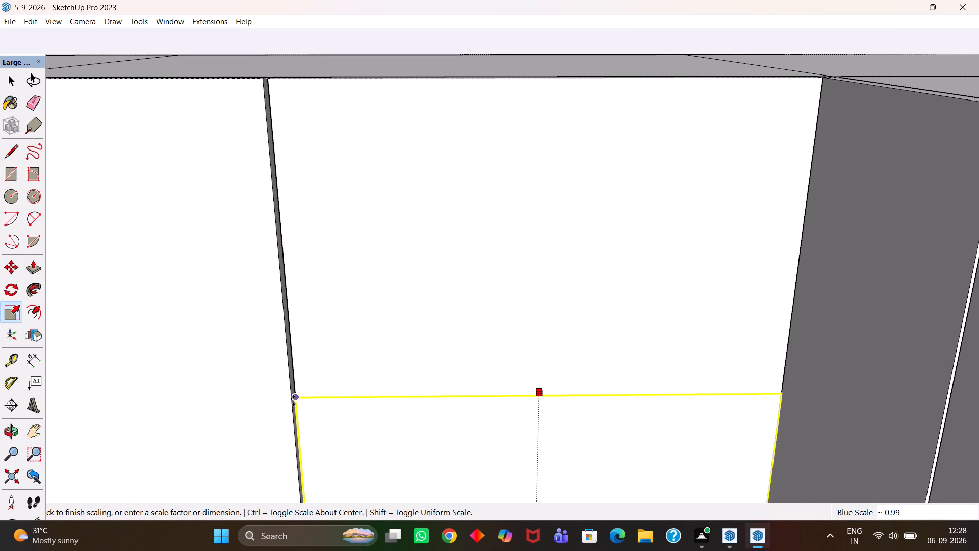
pyautogui.scroll(-4, 384, 389)
pyautogui.press('h')
pyautogui.scroll(-4, 401, 371)
pyautogui.scroll(1, 462, 312)
pyautogui.moveTo(464, 310); pyautogui.dragTo(452, 419, button='middle')
pyautogui.scroll(-6, 453, 420)
pyautogui.scroll(-3, 444, 380)
pyautogui.moveTo(419, 343); pyautogui.dragTo(476, 398, button='middle')
pyautogui.scroll(1, 473, 396)
pyautogui.scroll(-3, 471, 395)
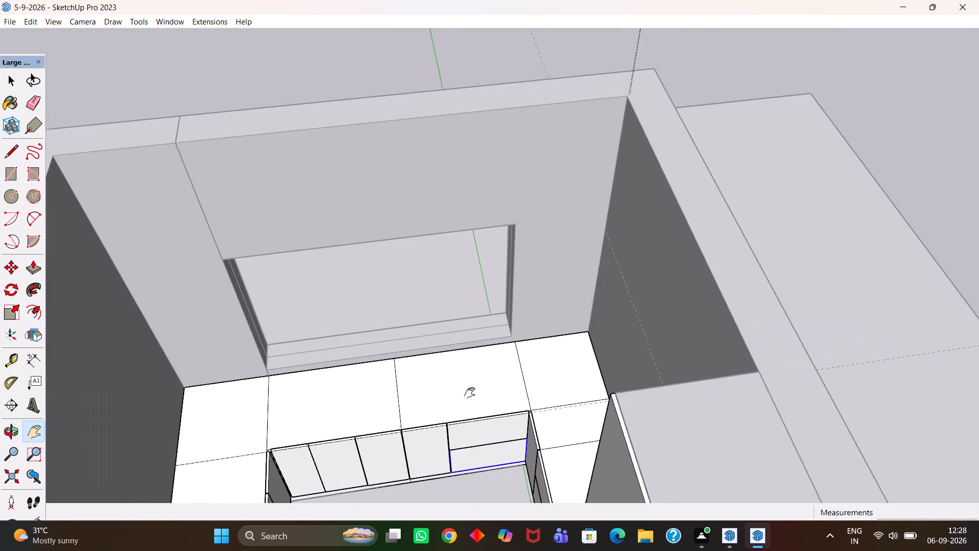
pyautogui.scroll(-14, 470, 393)
pyautogui.press('space')
pyautogui.doubleClick(676, 225)
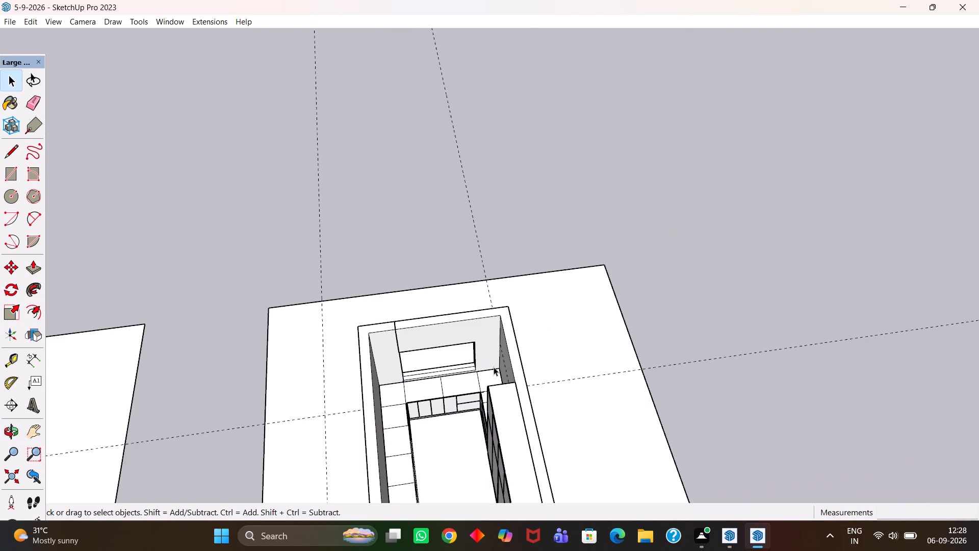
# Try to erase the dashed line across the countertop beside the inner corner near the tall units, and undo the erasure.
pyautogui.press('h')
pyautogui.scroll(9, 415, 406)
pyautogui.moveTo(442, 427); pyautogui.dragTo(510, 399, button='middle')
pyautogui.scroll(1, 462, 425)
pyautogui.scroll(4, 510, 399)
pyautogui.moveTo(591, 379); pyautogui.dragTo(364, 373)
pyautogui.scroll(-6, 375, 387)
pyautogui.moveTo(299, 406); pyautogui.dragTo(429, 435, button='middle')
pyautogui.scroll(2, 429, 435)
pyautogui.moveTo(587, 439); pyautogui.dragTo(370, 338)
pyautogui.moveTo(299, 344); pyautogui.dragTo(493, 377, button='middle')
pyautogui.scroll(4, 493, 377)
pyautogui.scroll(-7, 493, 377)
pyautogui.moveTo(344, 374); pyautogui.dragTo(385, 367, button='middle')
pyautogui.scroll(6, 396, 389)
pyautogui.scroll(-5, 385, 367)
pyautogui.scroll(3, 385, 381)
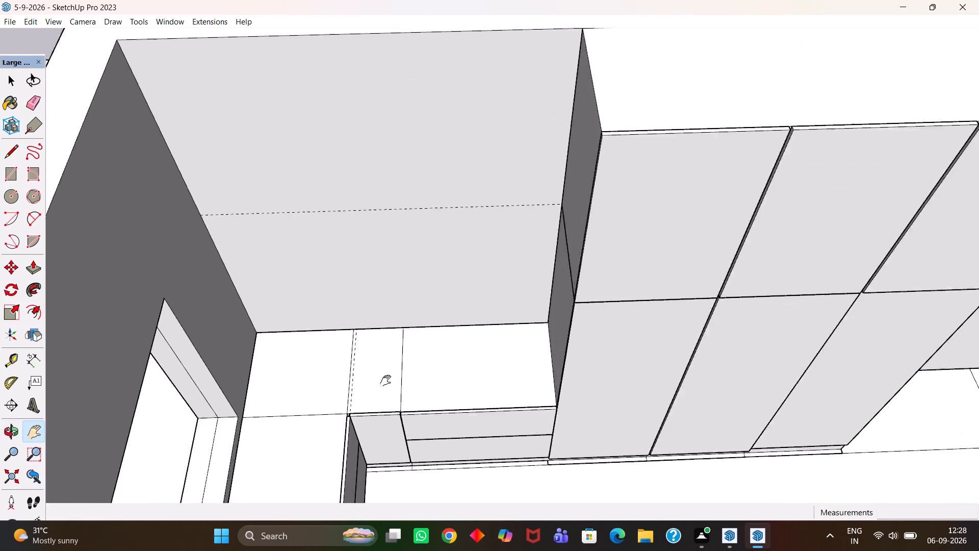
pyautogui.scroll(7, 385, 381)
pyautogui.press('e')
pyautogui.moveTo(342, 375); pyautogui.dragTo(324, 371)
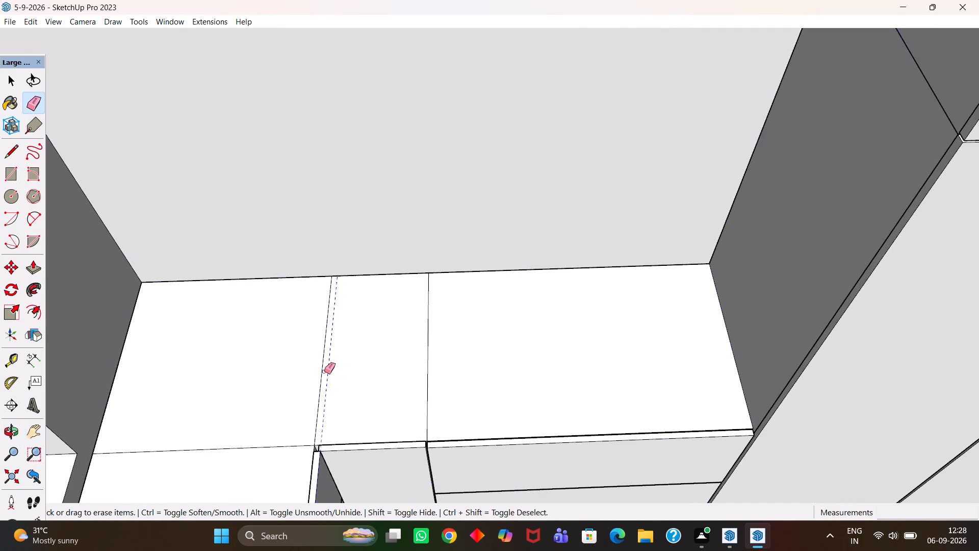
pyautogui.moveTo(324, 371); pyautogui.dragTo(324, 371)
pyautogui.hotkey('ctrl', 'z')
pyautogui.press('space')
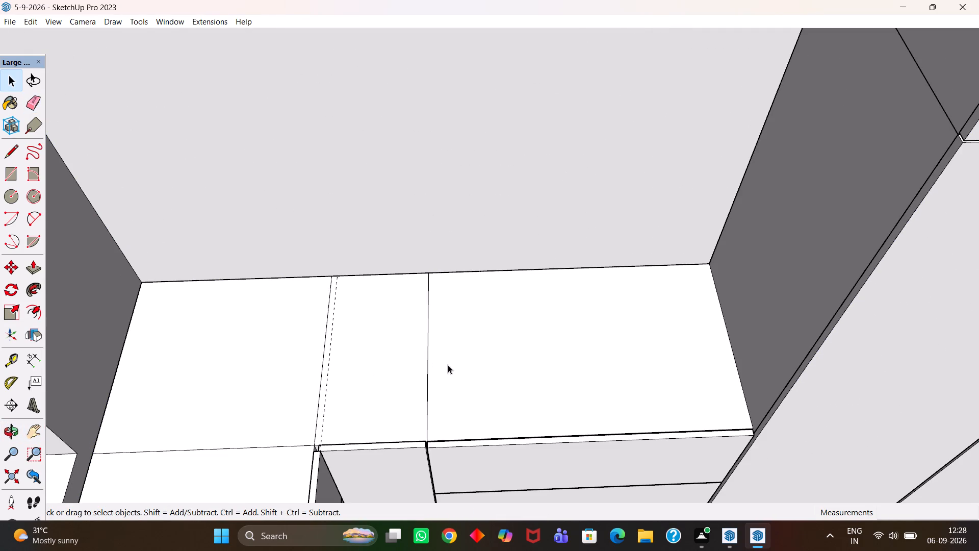
# Open the base cabinet group and erase the two solid seam lines across the countertop between the corner and tall units, then close it.
pyautogui.press('space')
pyautogui.doubleClick(494, 370)
pyautogui.press('e')
pyautogui.moveTo(457, 361); pyautogui.dragTo(384, 367)
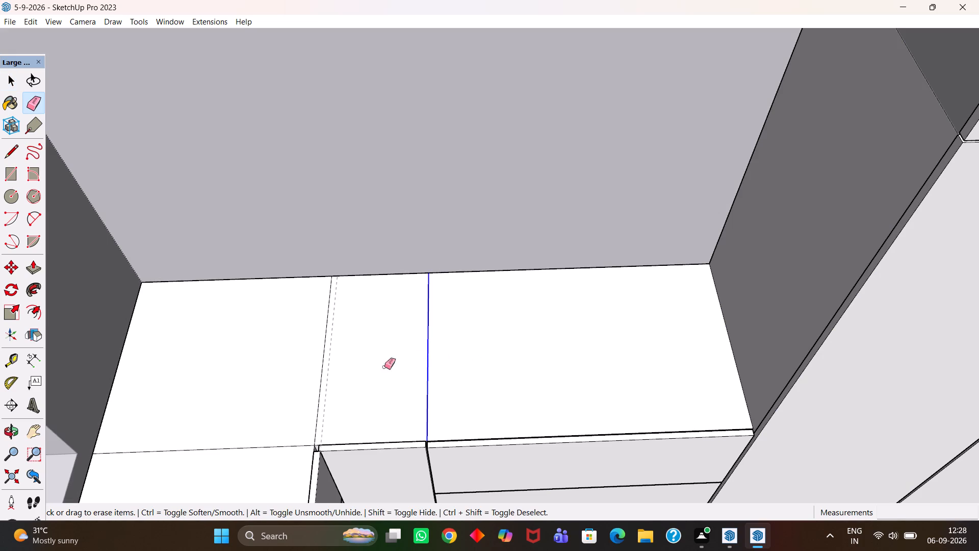
pyautogui.moveTo(384, 367); pyautogui.dragTo(304, 367)
pyautogui.scroll(-5, 383, 357)
pyautogui.scroll(1, 428, 376)
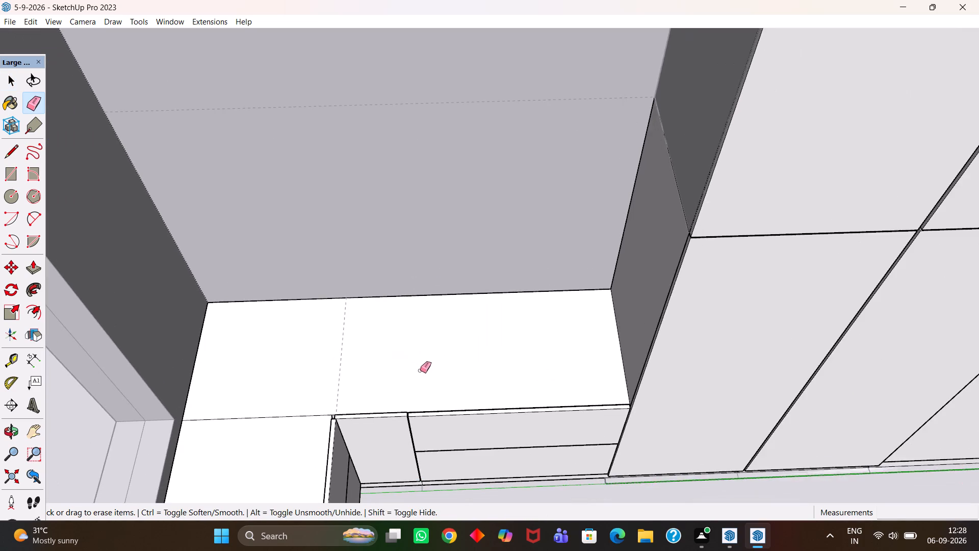
pyautogui.scroll(-4, 419, 369)
pyautogui.press('h')
pyautogui.scroll(-11, 409, 364)
pyautogui.scroll(1, 512, 389)
pyautogui.moveTo(512, 389); pyautogui.dragTo(429, 405, button='middle')
pyautogui.press('space')
pyautogui.scroll(1, 439, 410)
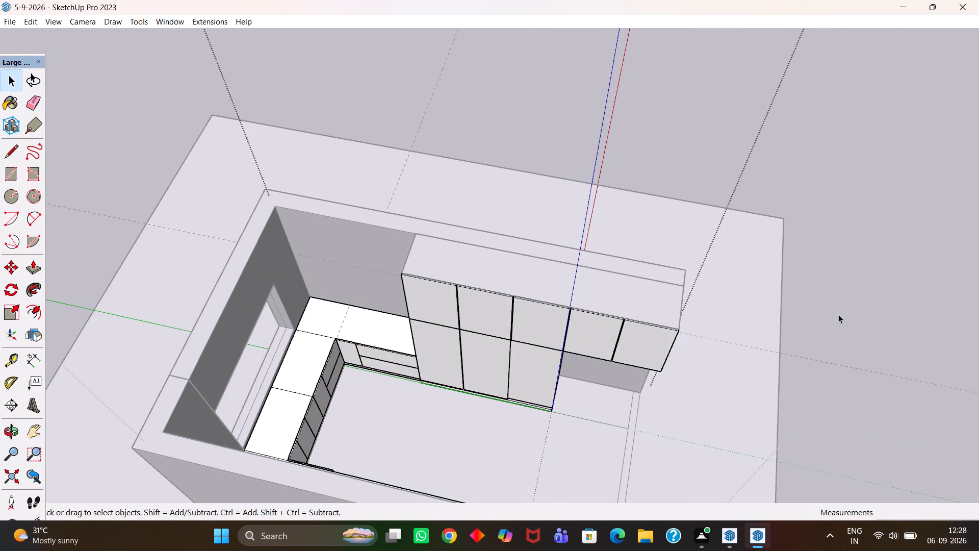
pyautogui.click(871, 274)
pyautogui.moveTo(871, 274); pyautogui.dragTo(866, 273)
pyautogui.scroll(4, 465, 370)
pyautogui.press('h')
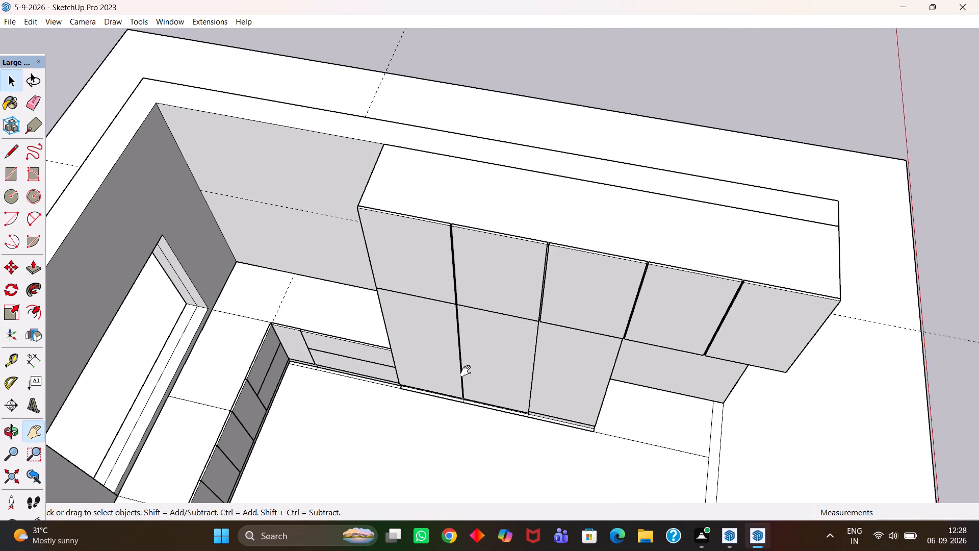
# Examine the kitchen from above, covering the base cabinets, countertop and the tall and wall units.
pyautogui.scroll(-8, 465, 371)
pyautogui.moveTo(508, 365); pyautogui.dragTo(363, 432, button='middle')
pyautogui.scroll(10, 365, 432)
pyautogui.scroll(-6, 376, 402)
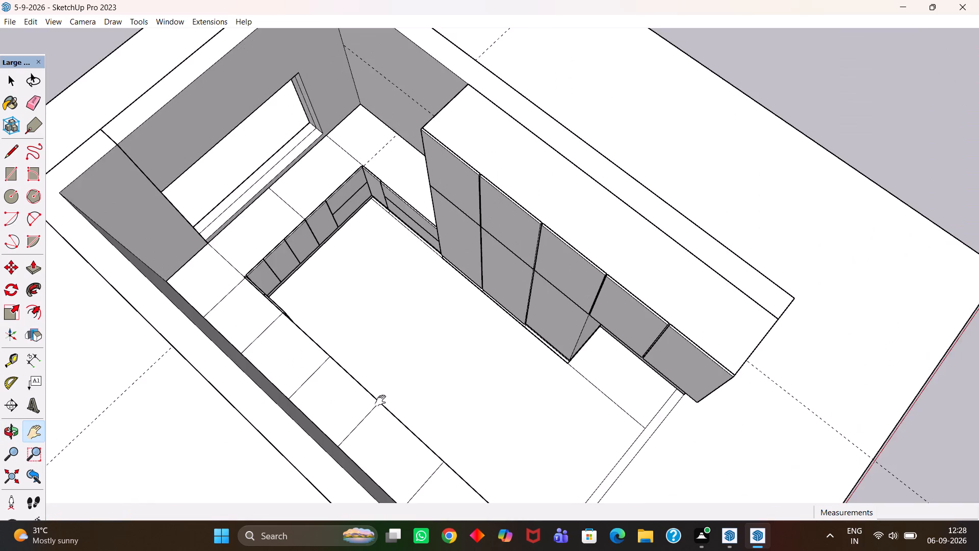
pyautogui.moveTo(424, 389); pyautogui.dragTo(409, 395, button='middle')
pyautogui.scroll(1, 409, 395)
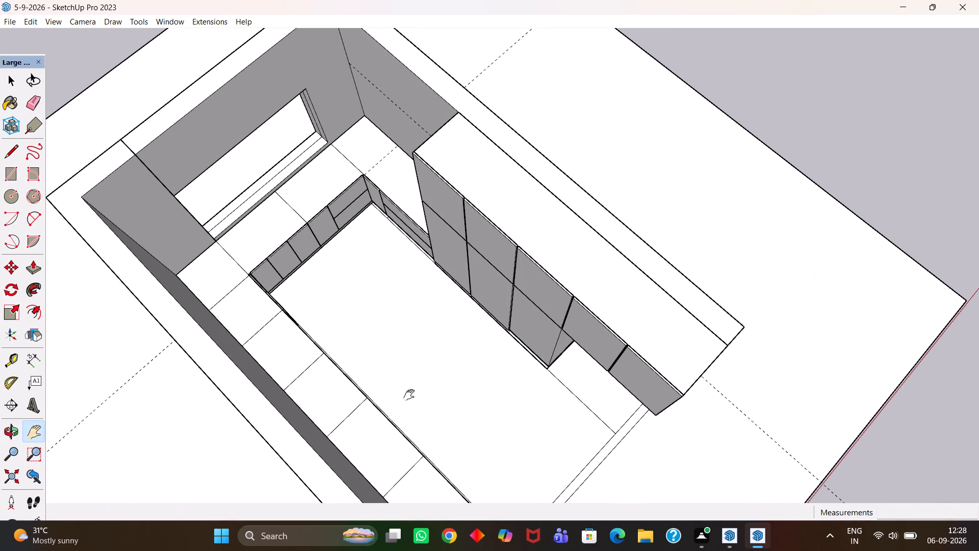
pyautogui.scroll(-5, 415, 381)
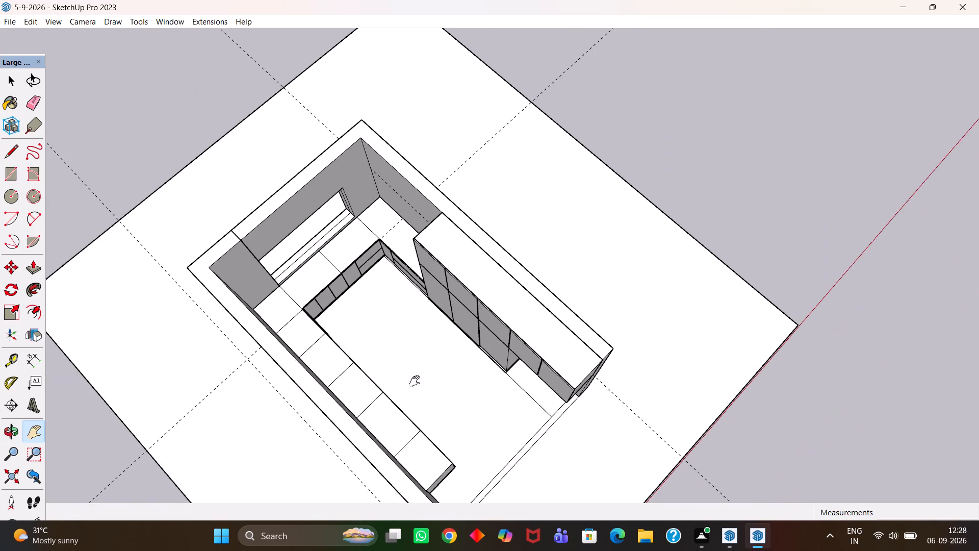
pyautogui.scroll(11, 434, 381)
pyautogui.scroll(-9, 433, 379)
pyautogui.scroll(1, 536, 419)
pyautogui.moveTo(536, 419); pyautogui.dragTo(449, 400, button='middle')
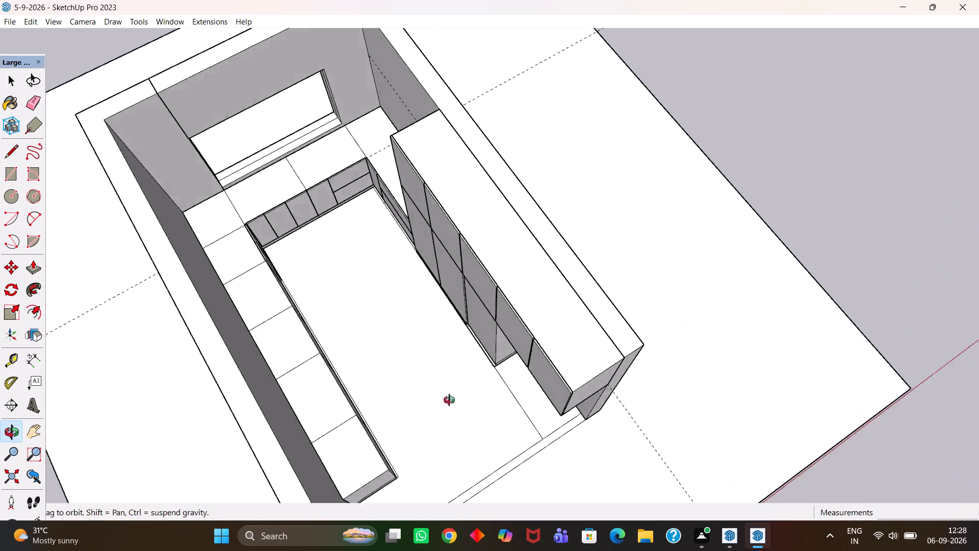
pyautogui.moveTo(449, 400); pyautogui.dragTo(433, 388, button='middle')
pyautogui.scroll(5, 444, 395)
pyautogui.scroll(-5, 425, 381)
pyautogui.moveTo(444, 416); pyautogui.dragTo(414, 407, button='middle')
# Save the model.
pyautogui.hotkey('ctrl', 's')
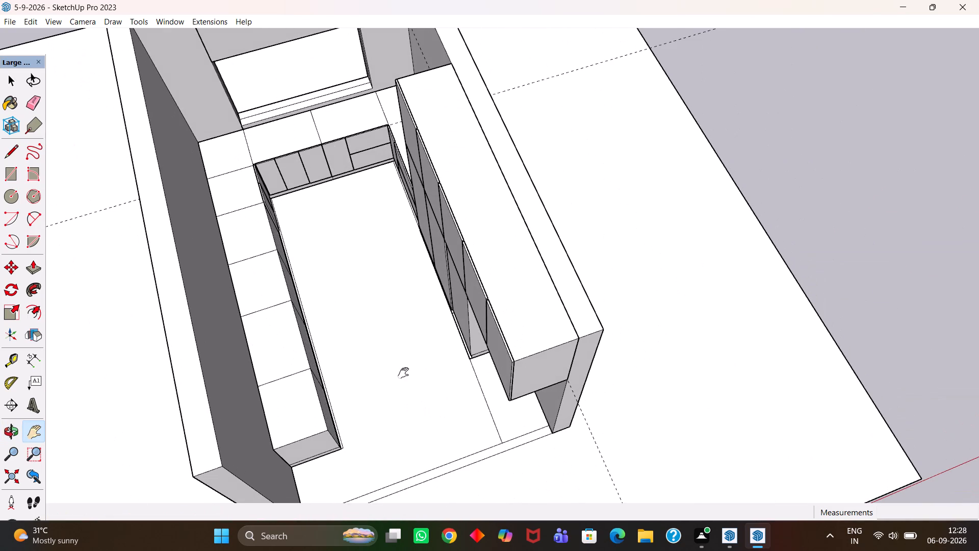
# Inspect the whole kitchen from its open end, checking the window wall, both cabinet runs and the tall units.
pyautogui.scroll(1, 403, 373)
pyautogui.press('h')
pyautogui.scroll(2, 403, 373)
pyautogui.scroll(-5, 382, 332)
pyautogui.moveTo(364, 290); pyautogui.dragTo(436, 384)
pyautogui.moveTo(467, 426); pyautogui.dragTo(392, 386, button='middle')
pyautogui.scroll(1, 415, 408)
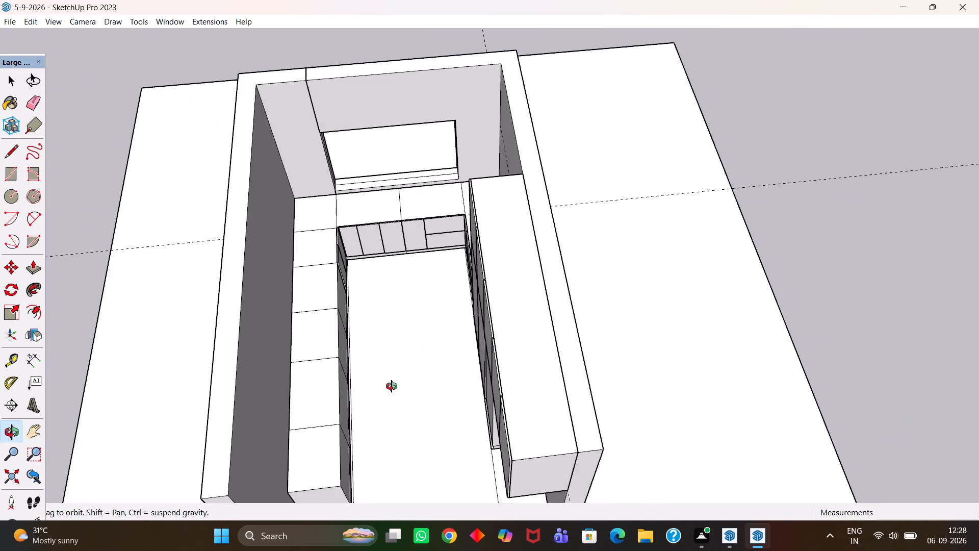
pyautogui.moveTo(392, 386); pyautogui.dragTo(364, 325, button='middle')
pyautogui.scroll(1, 366, 336)
pyautogui.scroll(-5, 345, 295)
pyautogui.moveTo(398, 352); pyautogui.dragTo(403, 359)
pyautogui.scroll(4, 396, 323)
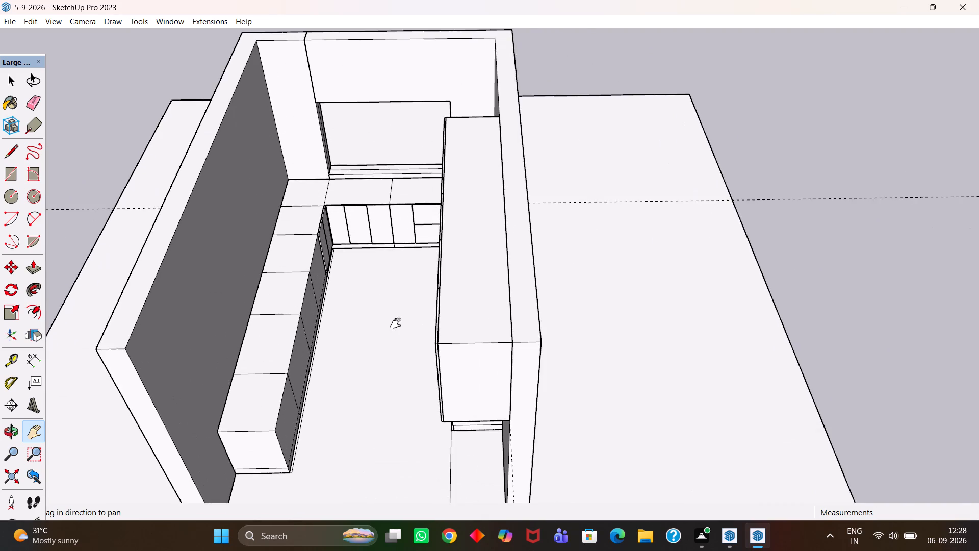
pyautogui.scroll(3, 396, 323)
pyautogui.moveTo(387, 293); pyautogui.dragTo(449, 359)
pyautogui.scroll(2, 454, 360)
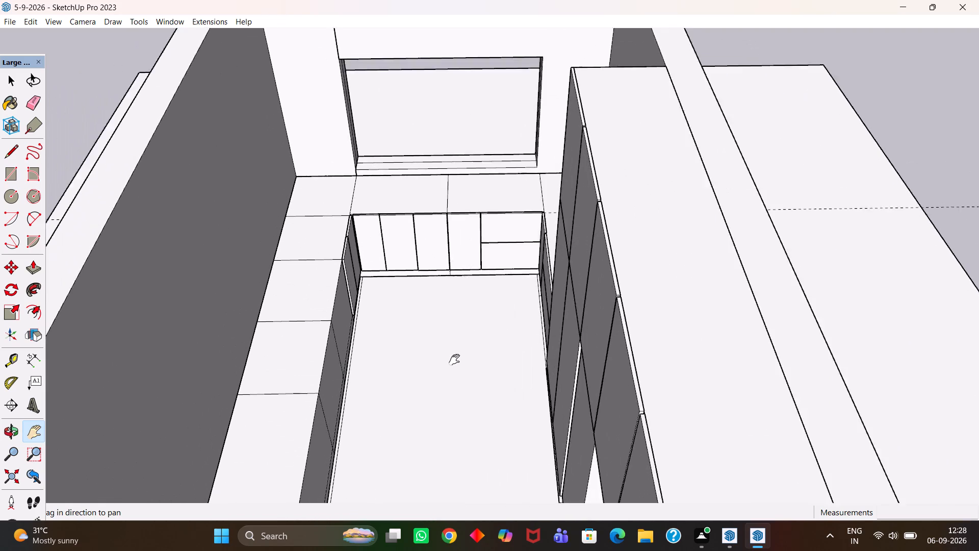
pyautogui.scroll(4, 454, 360)
pyautogui.scroll(1, 413, 326)
pyautogui.scroll(-5, 414, 328)
pyautogui.moveTo(434, 266); pyautogui.dragTo(471, 431)
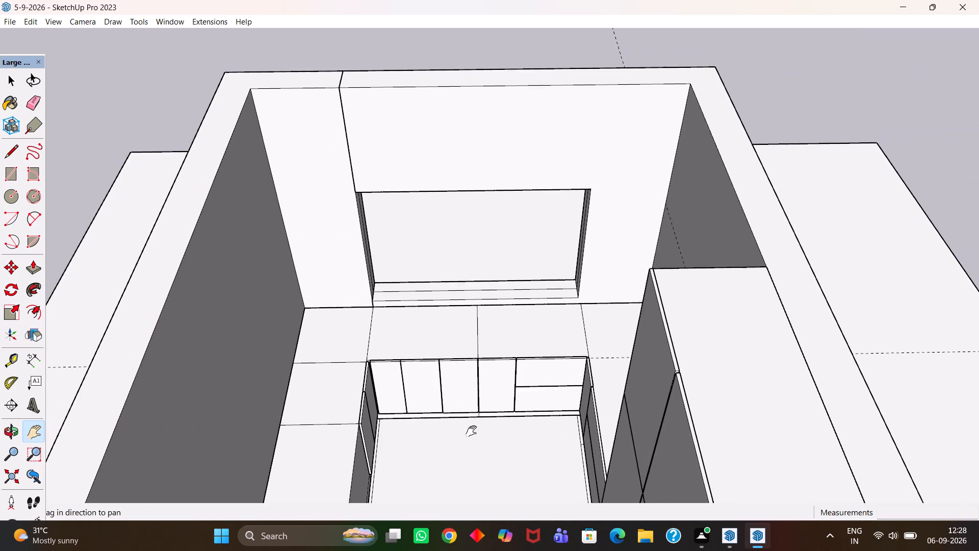
pyautogui.scroll(5, 478, 402)
pyautogui.scroll(-9, 478, 402)
pyautogui.moveTo(483, 440); pyautogui.dragTo(495, 305)
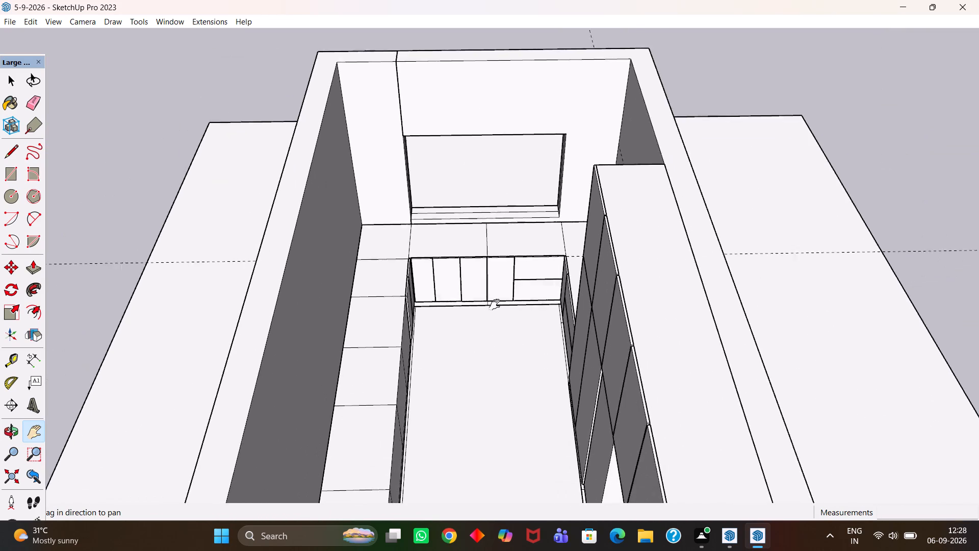
pyautogui.moveTo(495, 305); pyautogui.dragTo(495, 270)
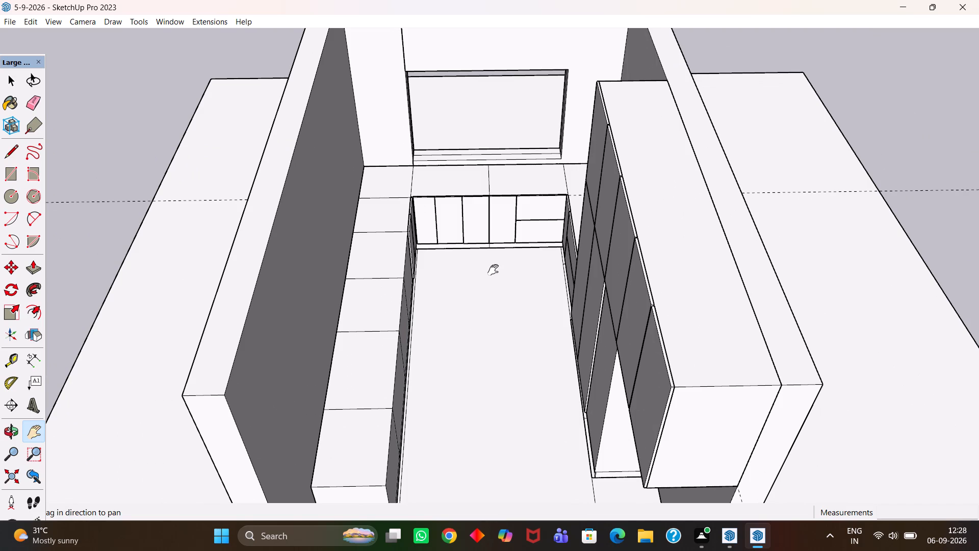
pyautogui.scroll(-4, 493, 270)
pyautogui.moveTo(529, 319); pyautogui.dragTo(504, 332, button='middle')
pyautogui.scroll(2, 504, 332)
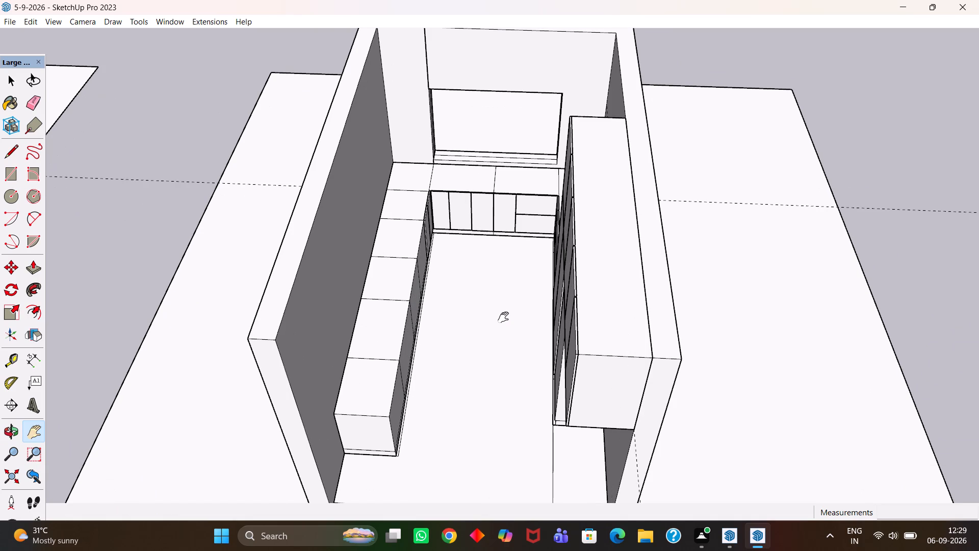
pyautogui.scroll(2, 502, 316)
pyautogui.scroll(-3, 502, 315)
pyautogui.scroll(1, 491, 319)
pyautogui.moveTo(496, 324); pyautogui.dragTo(509, 335, button='middle')
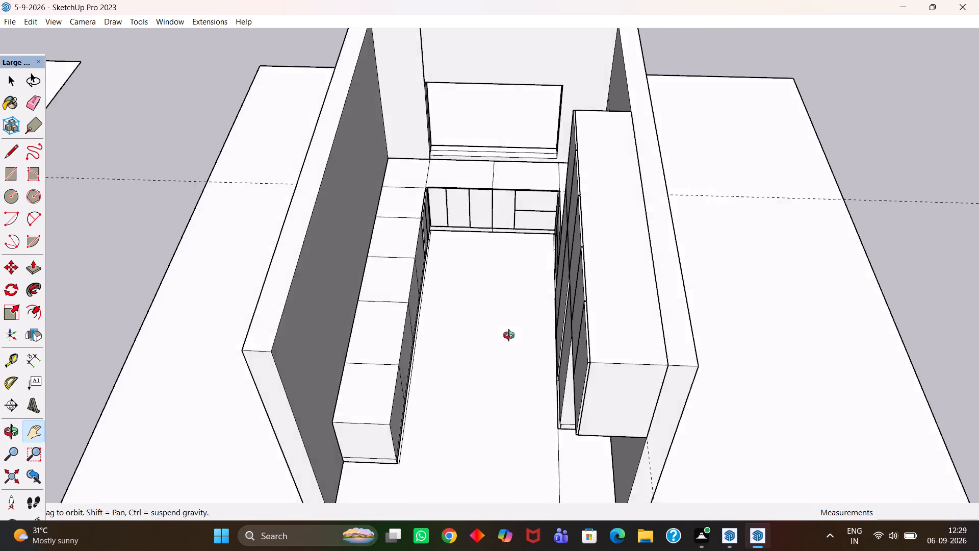
pyautogui.moveTo(509, 335); pyautogui.dragTo(509, 336, button='middle')
pyautogui.scroll(2, 509, 336)
pyautogui.scroll(-3, 505, 310)
# Make the V-Ray for SketchUp tool set available in the workspace.
pyautogui.press('space')
pyautogui.click(877, 155)
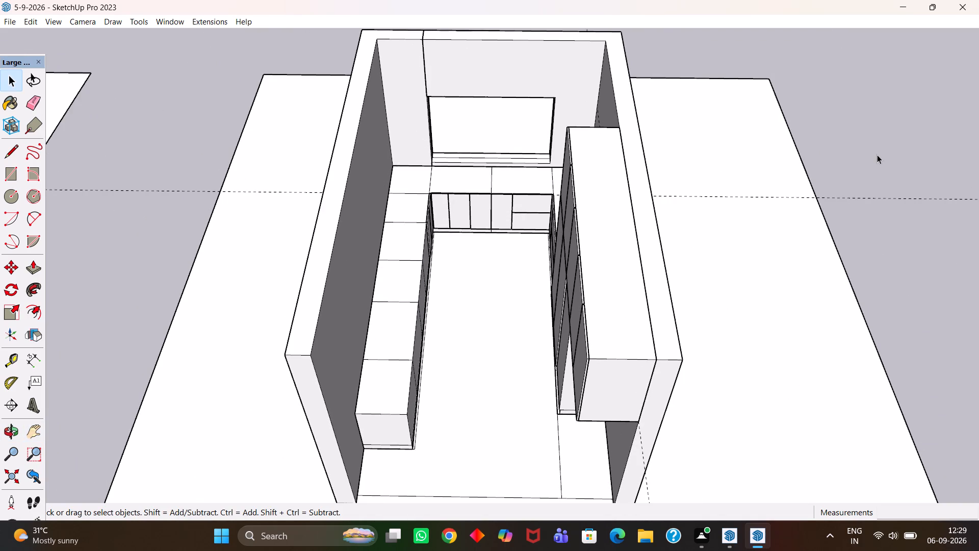
pyautogui.rightClick(866, 144)
pyautogui.click(809, 89)
pyautogui.rightClick(732, 19)
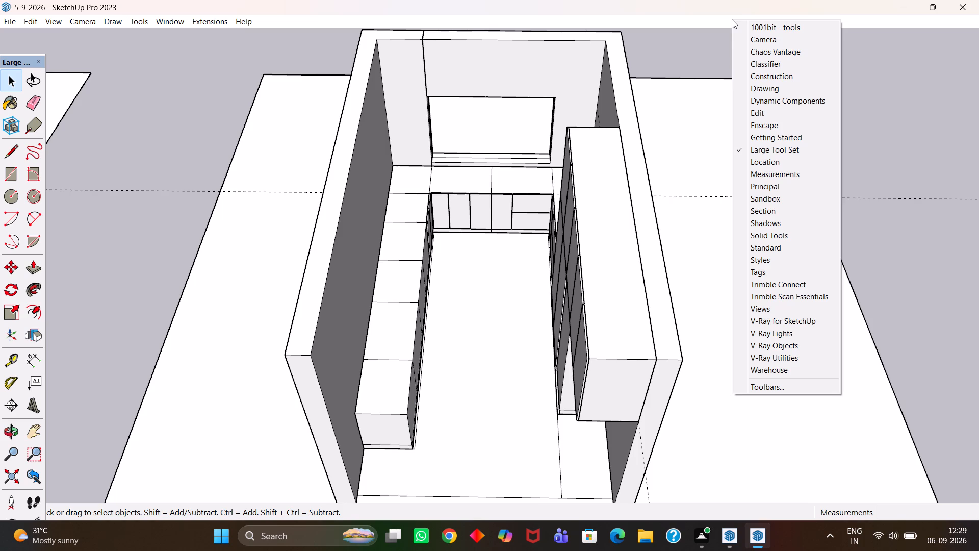
pyautogui.click(797, 324)
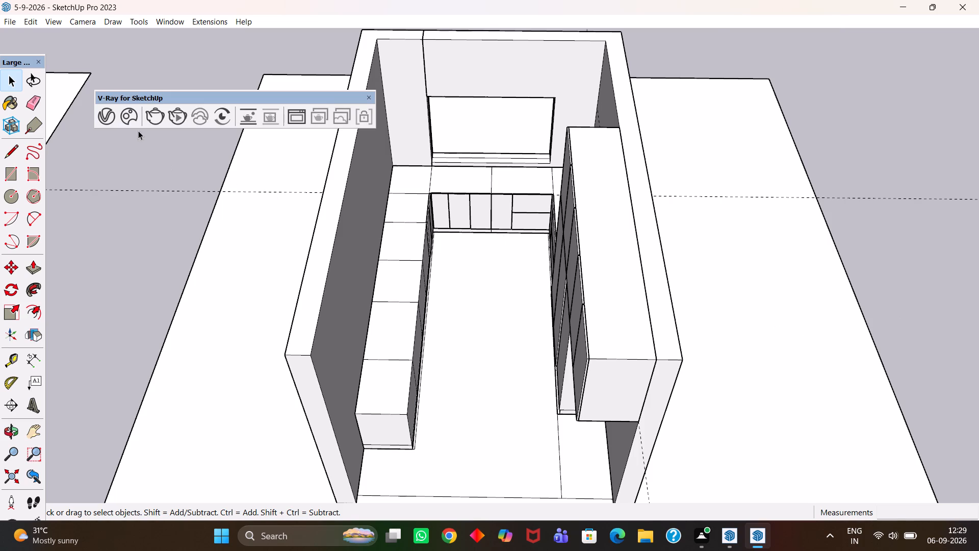
# Open the Chaos Cosmos asset browser, closing the V-Ray Asset Editor and dismissing the update notification.
pyautogui.click(130, 116)
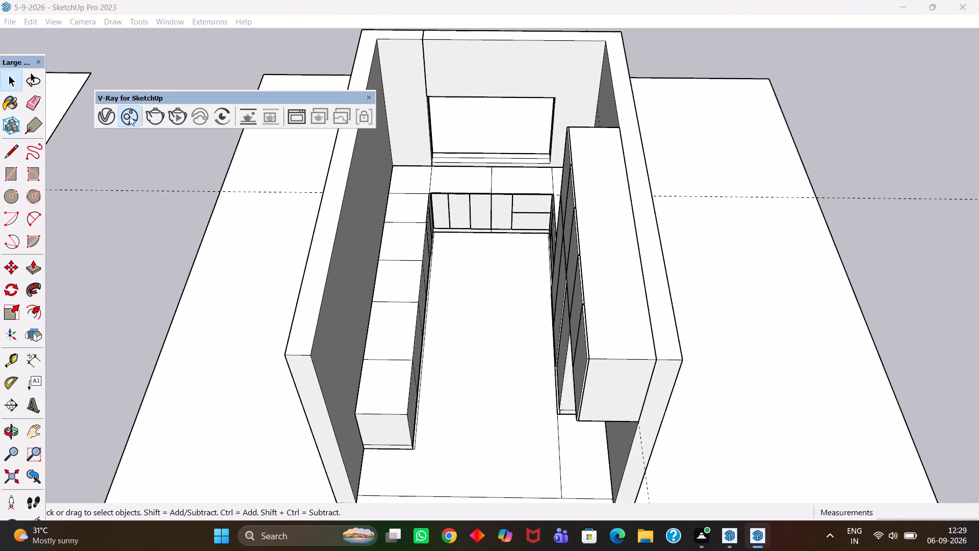
pyautogui.click(108, 114)
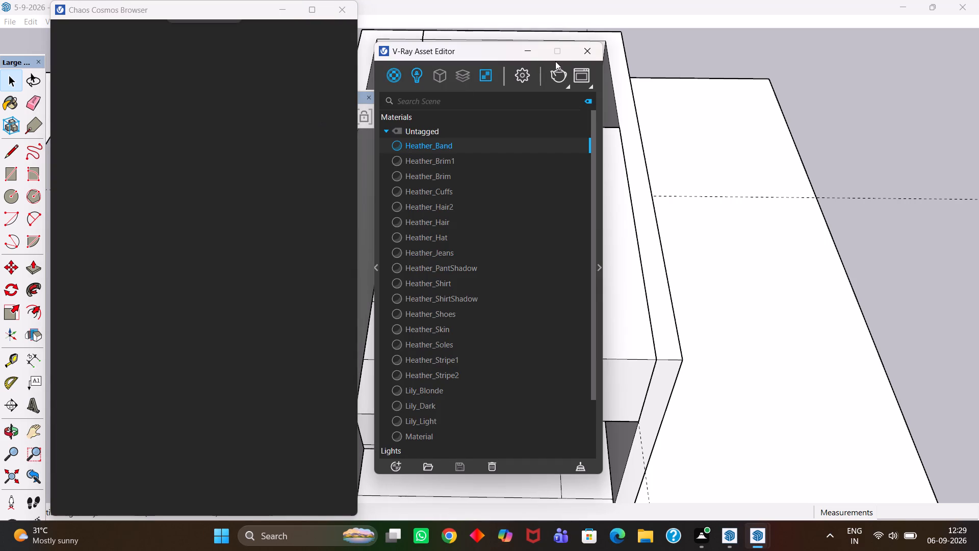
pyautogui.click(590, 47)
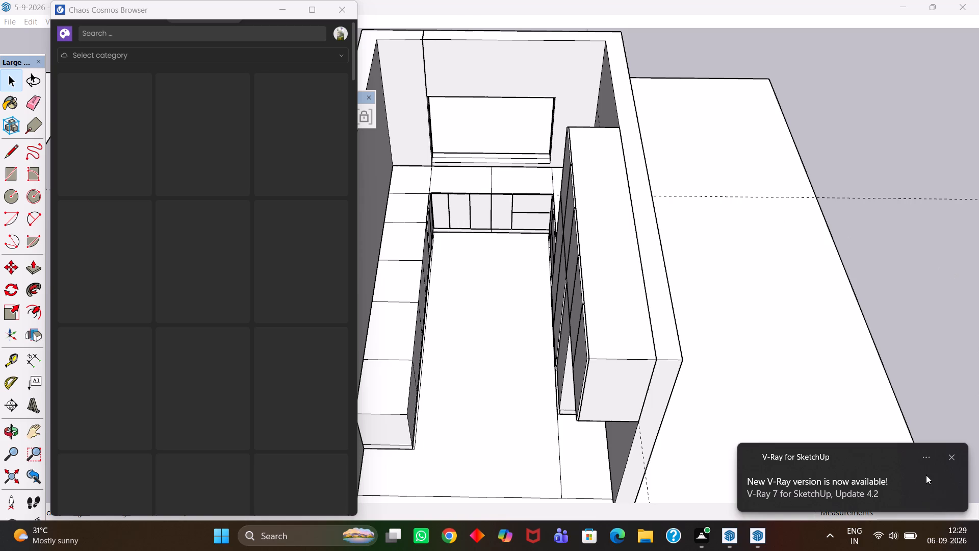
pyautogui.click(954, 457)
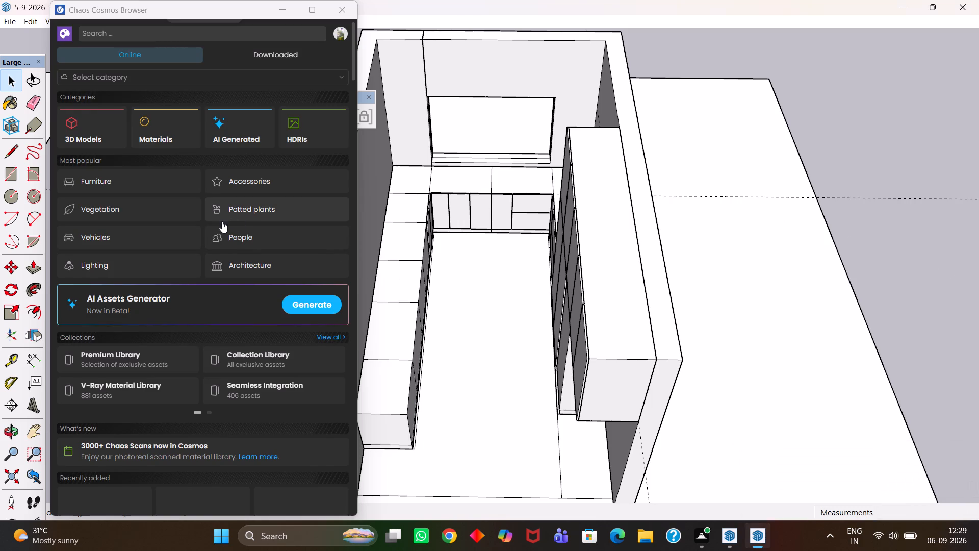
pyautogui.scroll(3, 222, 221)
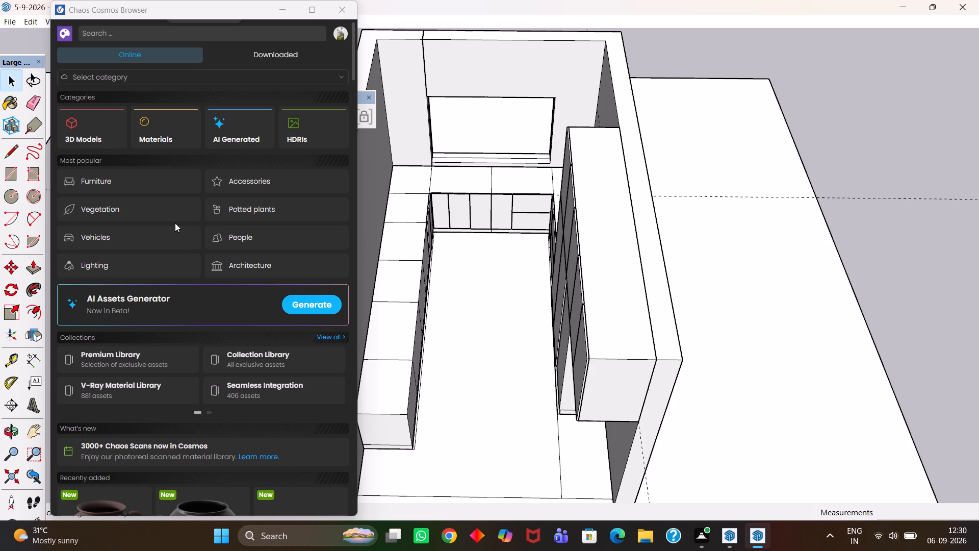
pyautogui.scroll(4, 172, 227)
pyautogui.scroll(2, 100, 237)
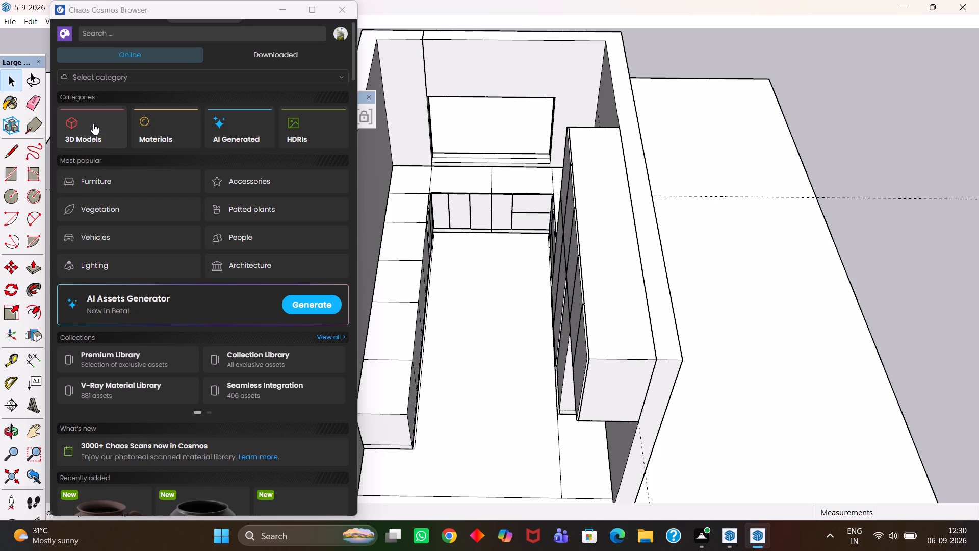
# Browse the online 3D Models category in Chaos Cosmos, looking through its assets for items suited to furnishing the kitchen.
pyautogui.click(105, 127)
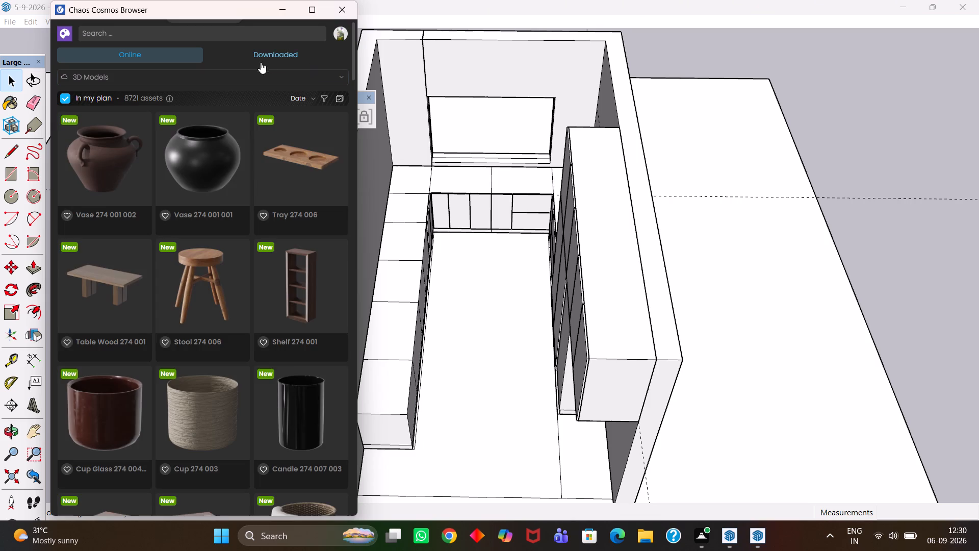
pyautogui.scroll(4, 257, 264)
pyautogui.scroll(-5, 251, 260)
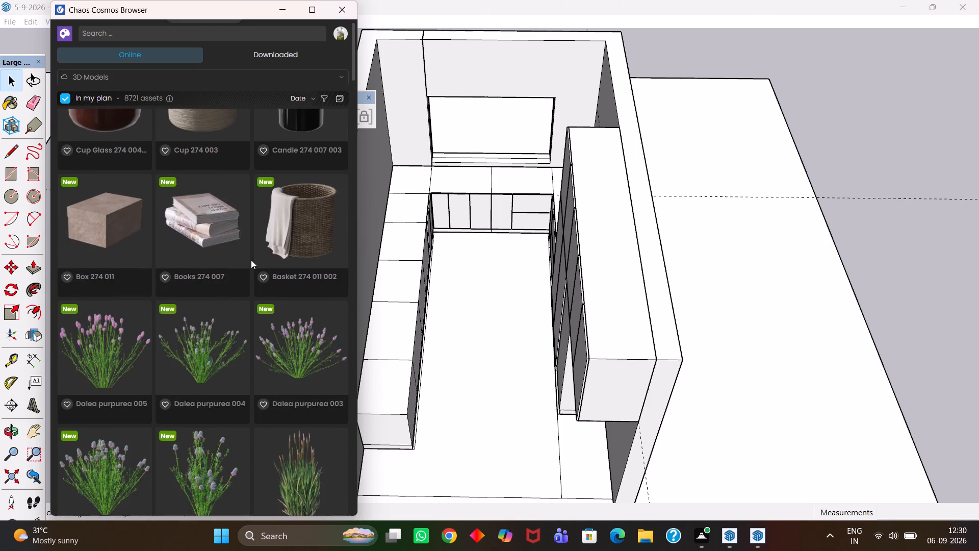
pyautogui.scroll(-18, 251, 260)
pyautogui.scroll(-3, 248, 263)
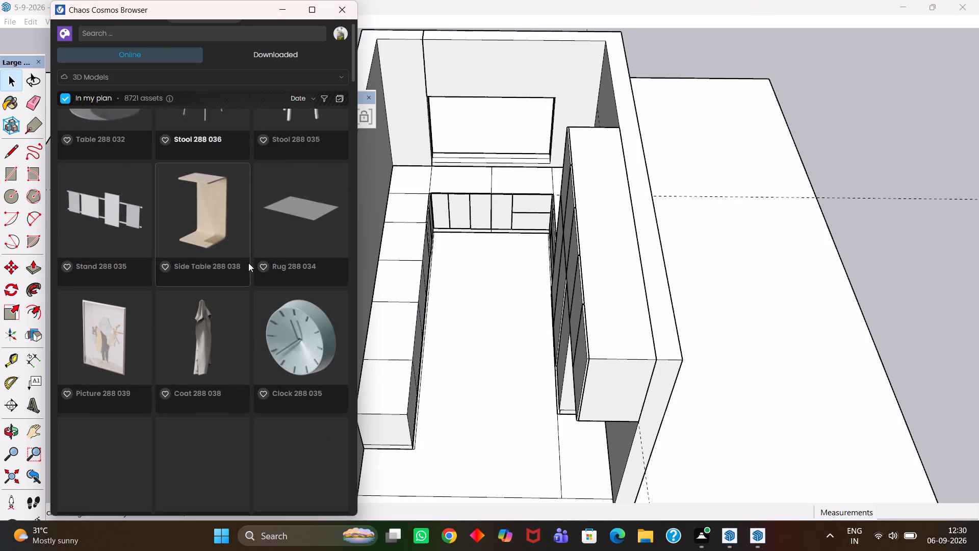
pyautogui.scroll(-7, 248, 263)
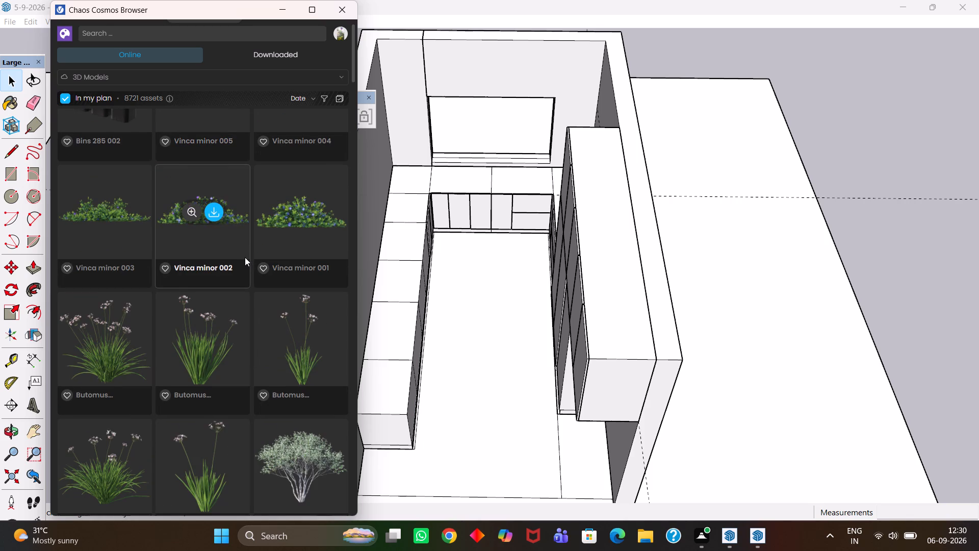
pyautogui.scroll(-4, 245, 257)
pyautogui.scroll(-2, 202, 270)
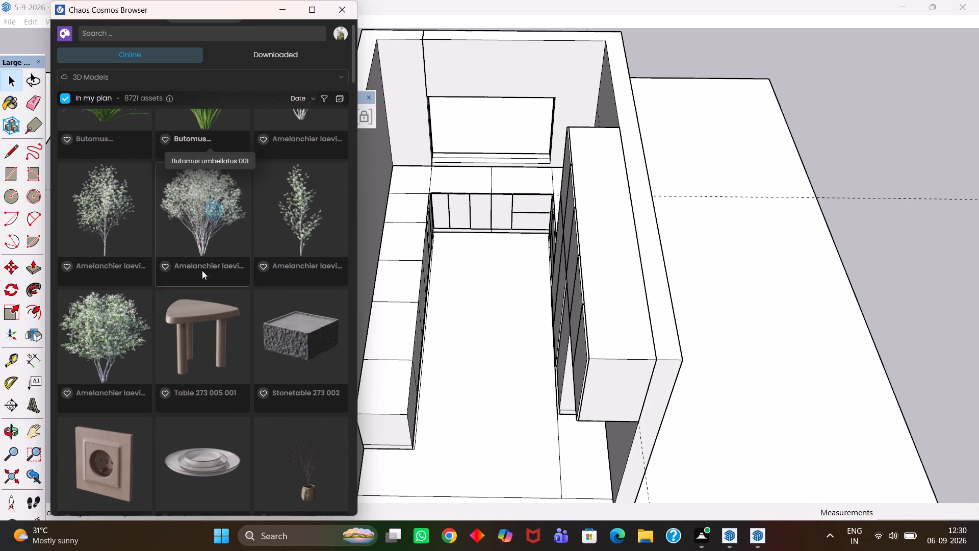
pyautogui.scroll(-2, 202, 270)
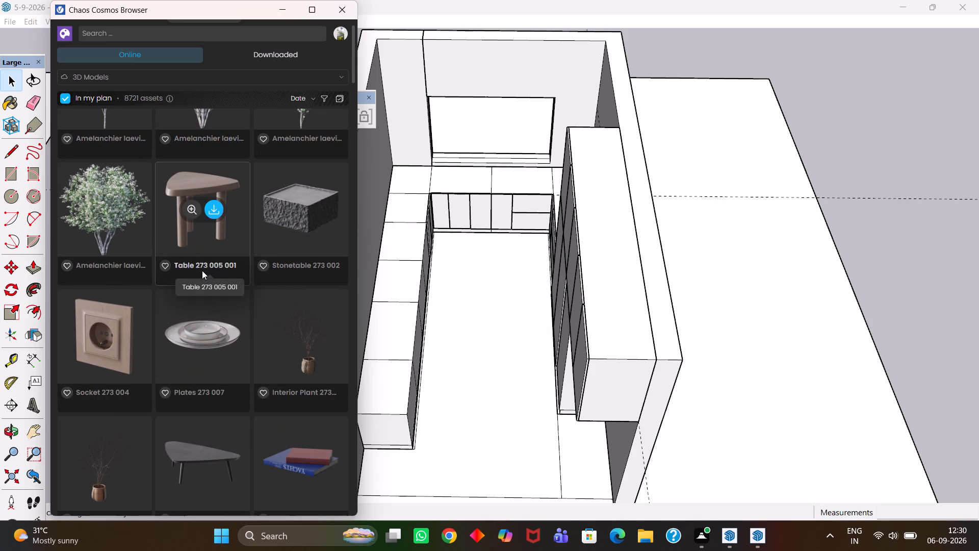
pyautogui.scroll(-9, 202, 270)
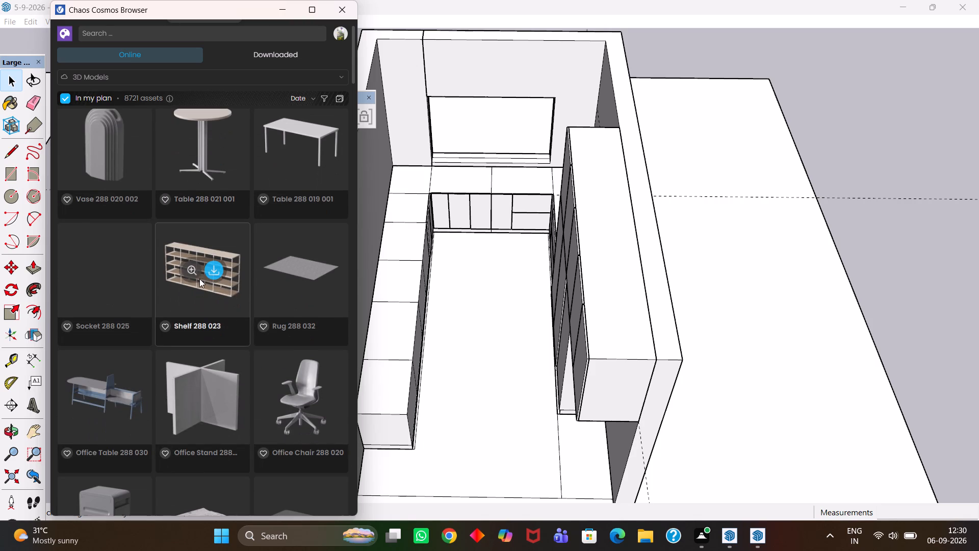
pyautogui.scroll(-5, 201, 278)
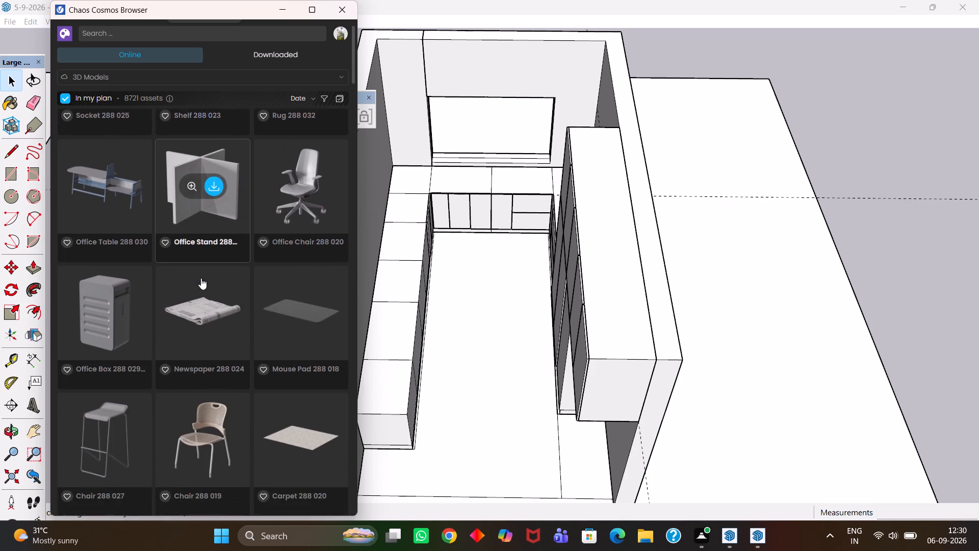
pyautogui.scroll(-6, 201, 278)
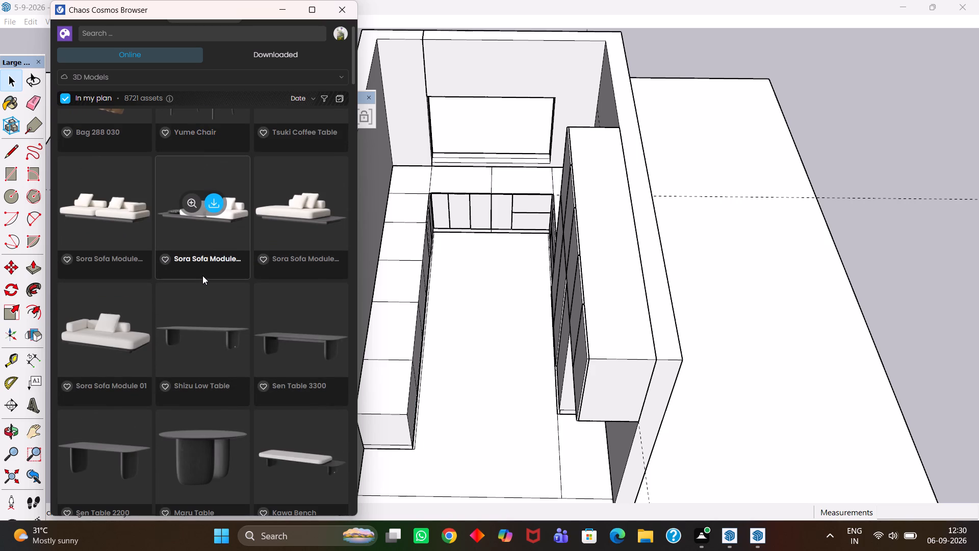
pyautogui.scroll(-9, 202, 275)
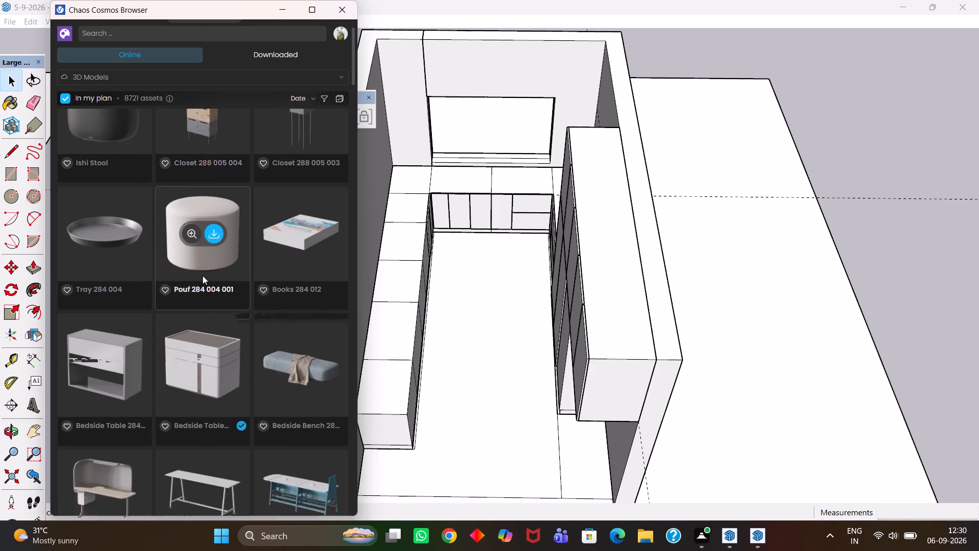
pyautogui.scroll(-5, 202, 275)
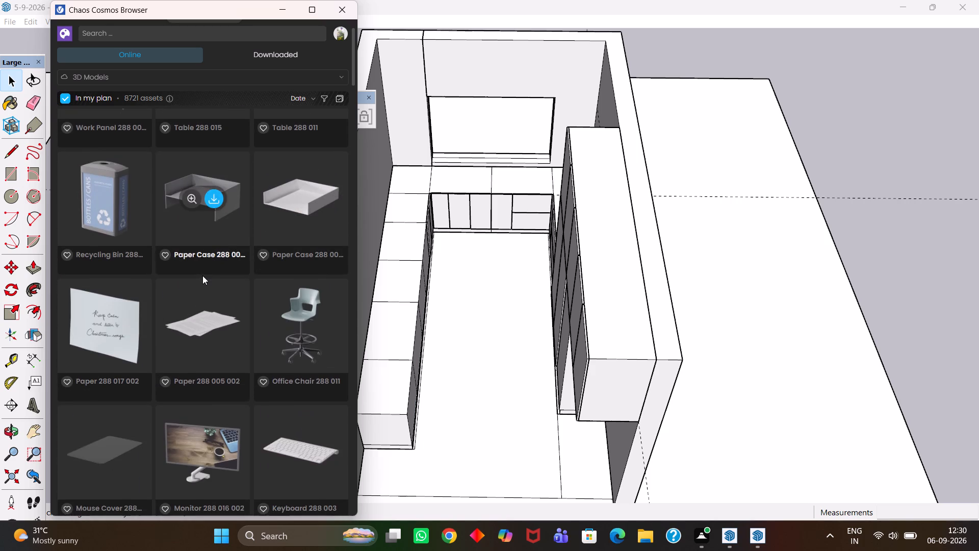
pyautogui.scroll(-8, 202, 275)
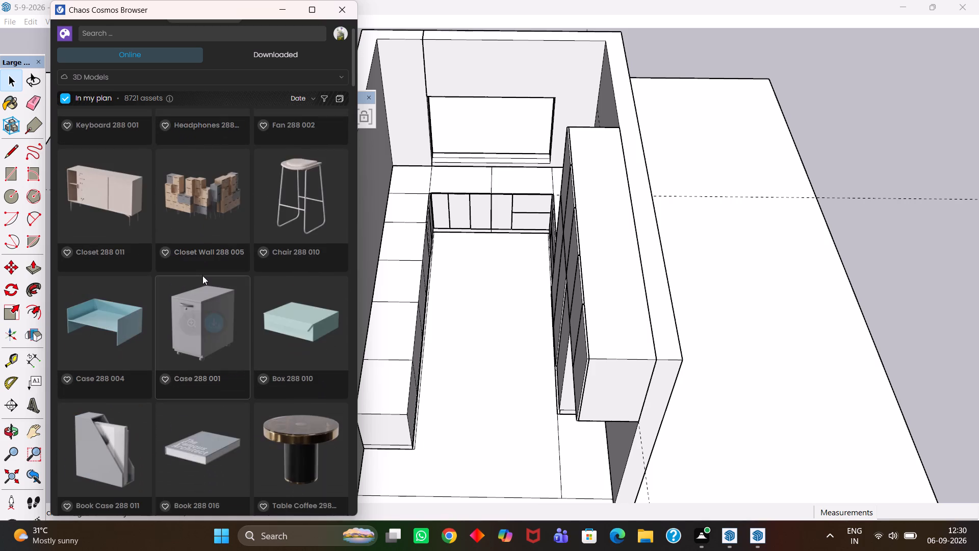
pyautogui.scroll(-7, 202, 275)
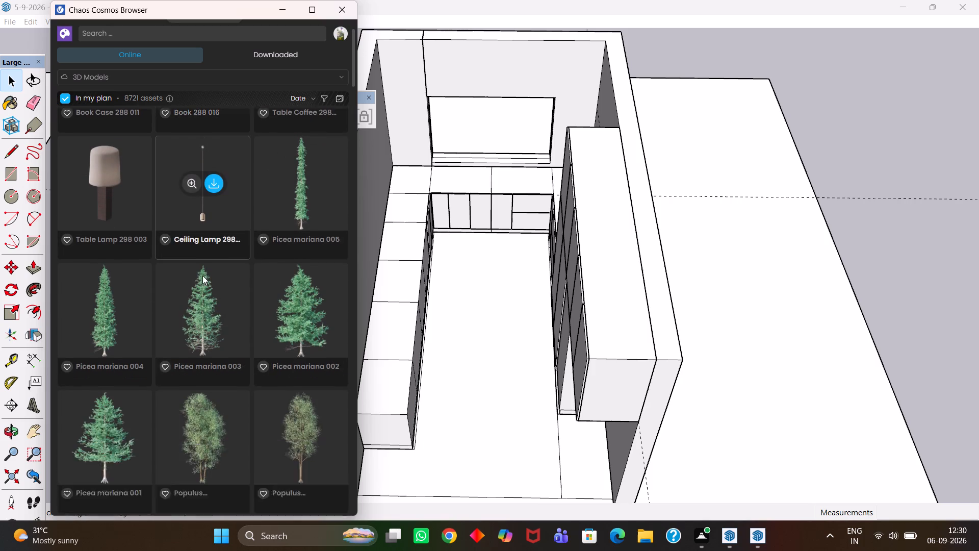
pyautogui.scroll(-5, 202, 275)
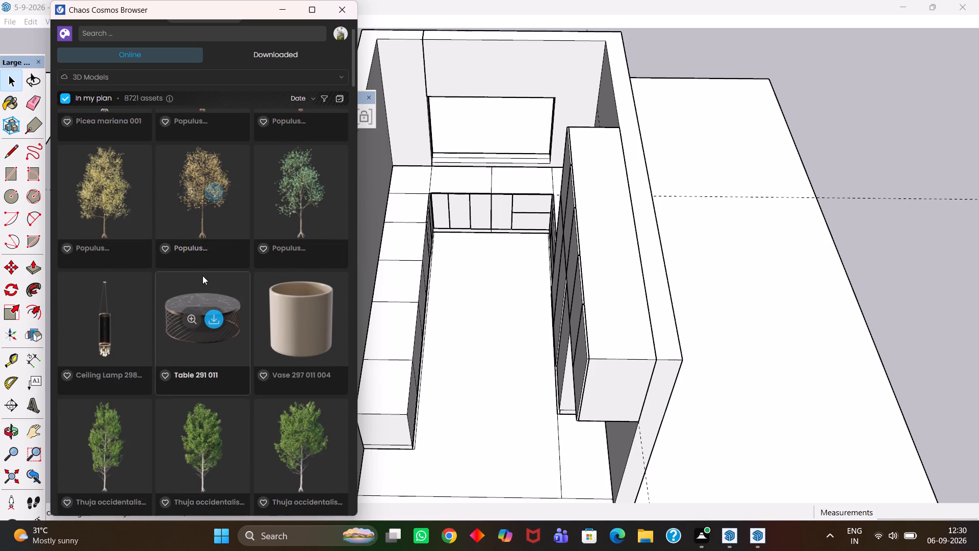
pyautogui.scroll(-1, 202, 275)
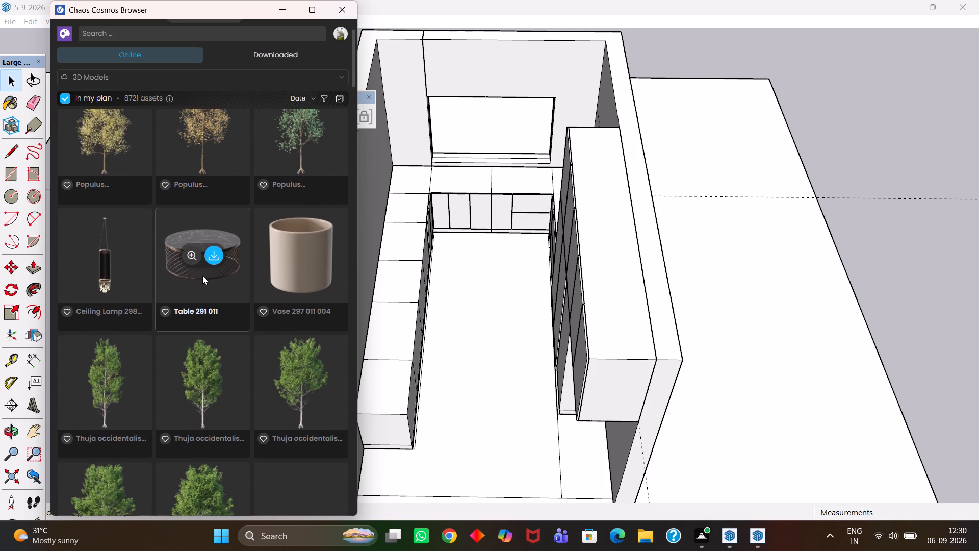
pyautogui.scroll(-2, 202, 275)
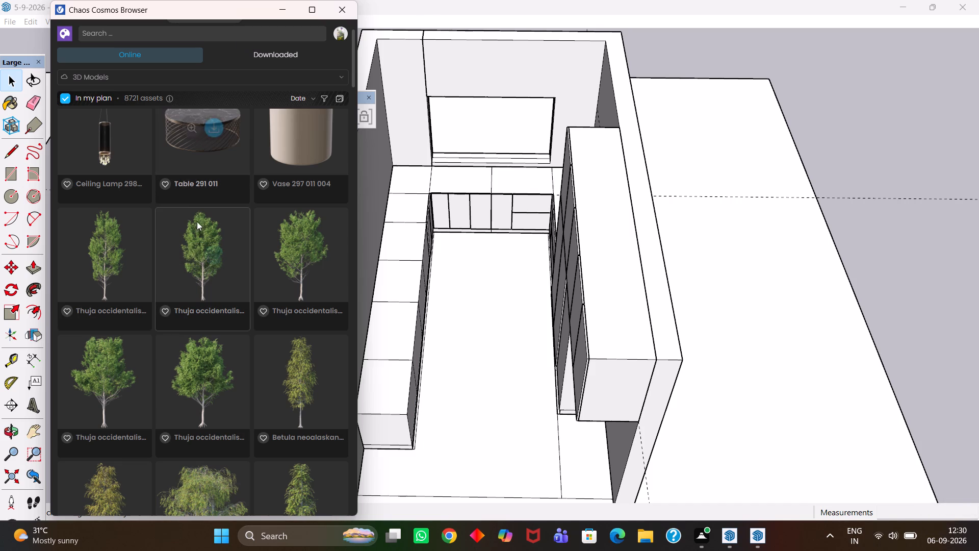
pyautogui.scroll(-10, 197, 225)
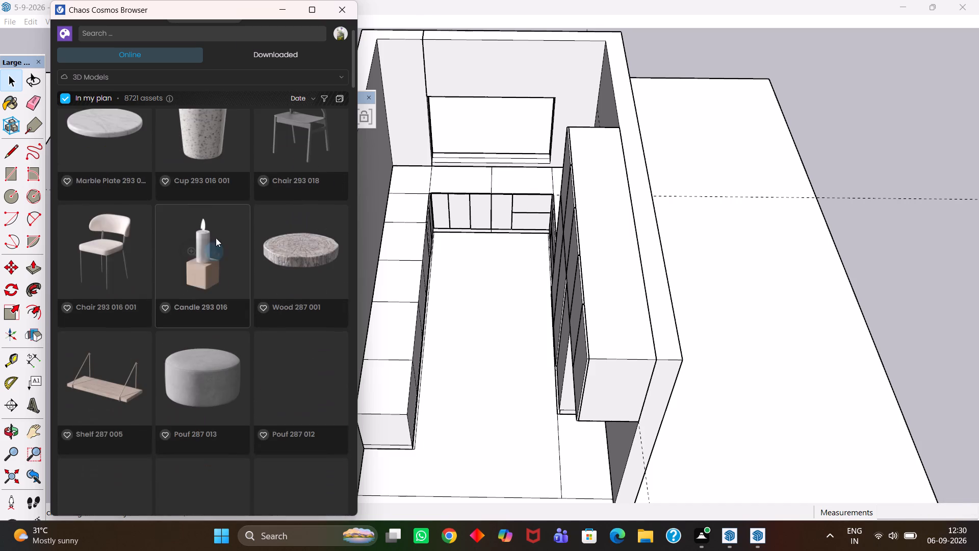
pyautogui.scroll(-10, 206, 205)
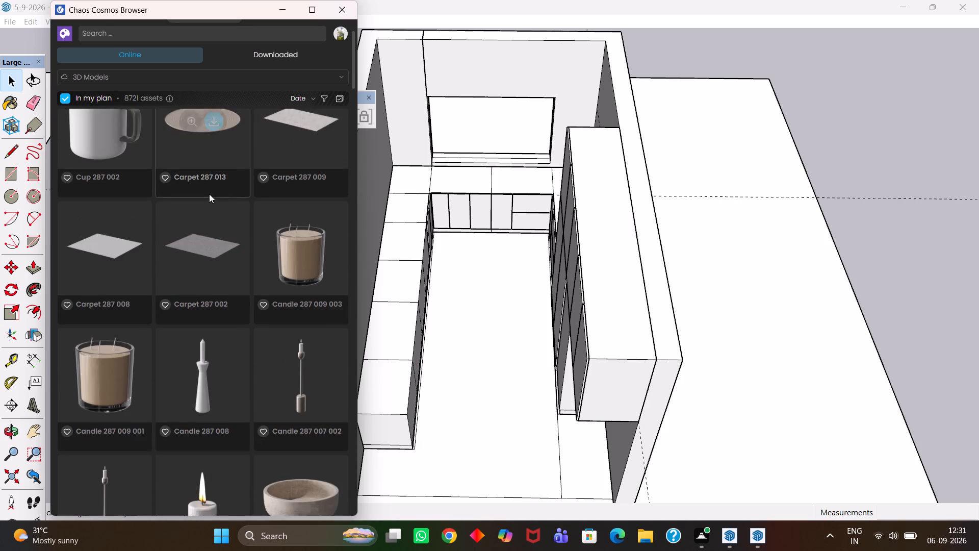
pyautogui.scroll(-9, 211, 209)
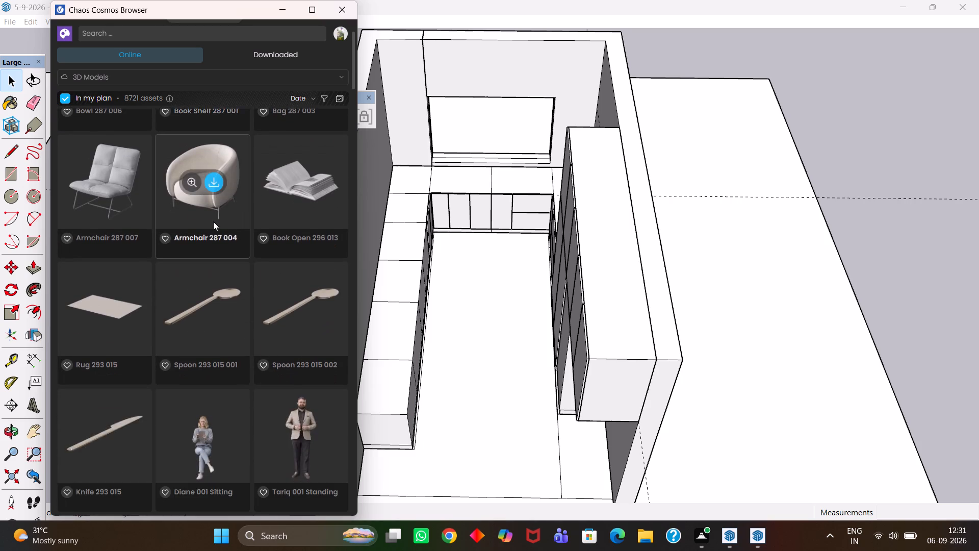
pyautogui.scroll(-3, 213, 221)
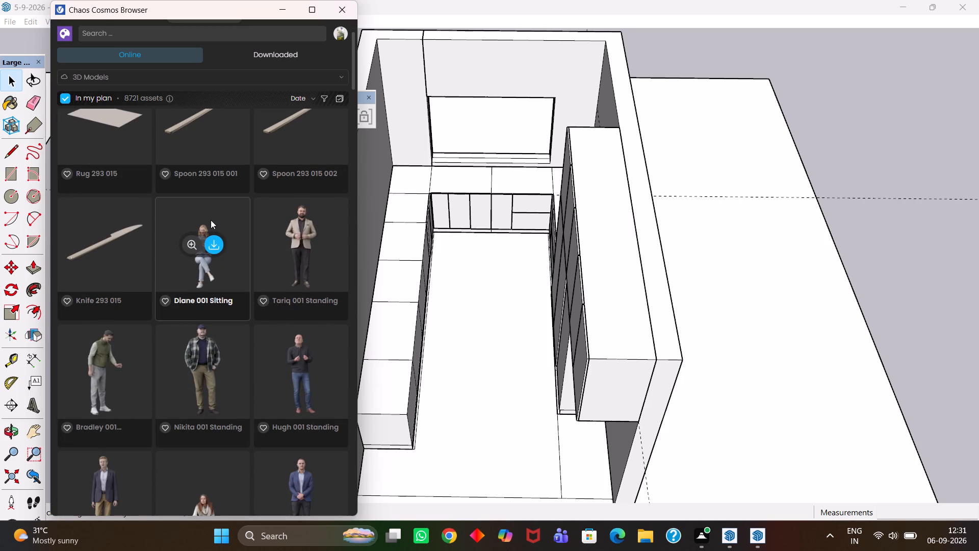
pyautogui.scroll(-4, 210, 220)
pyautogui.scroll(-2, 171, 244)
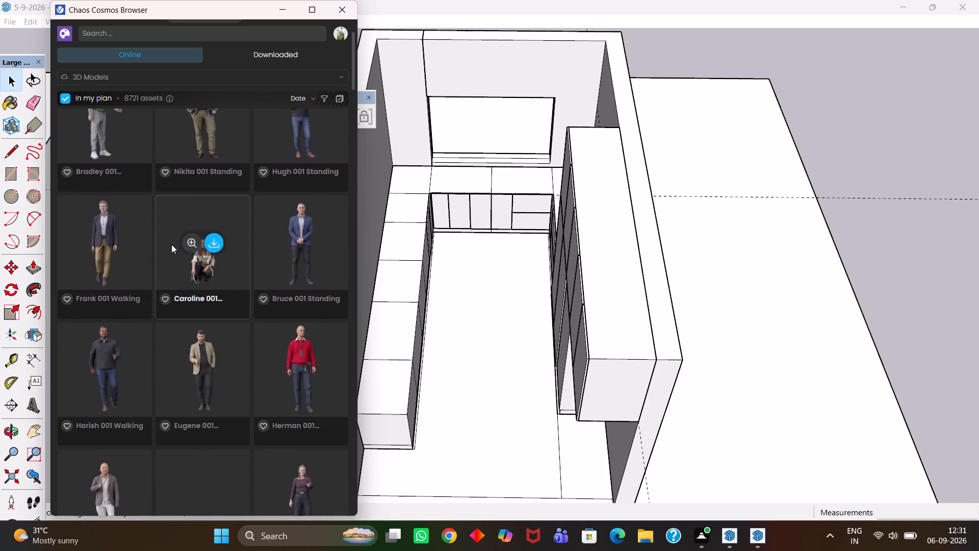
pyautogui.scroll(-11, 171, 244)
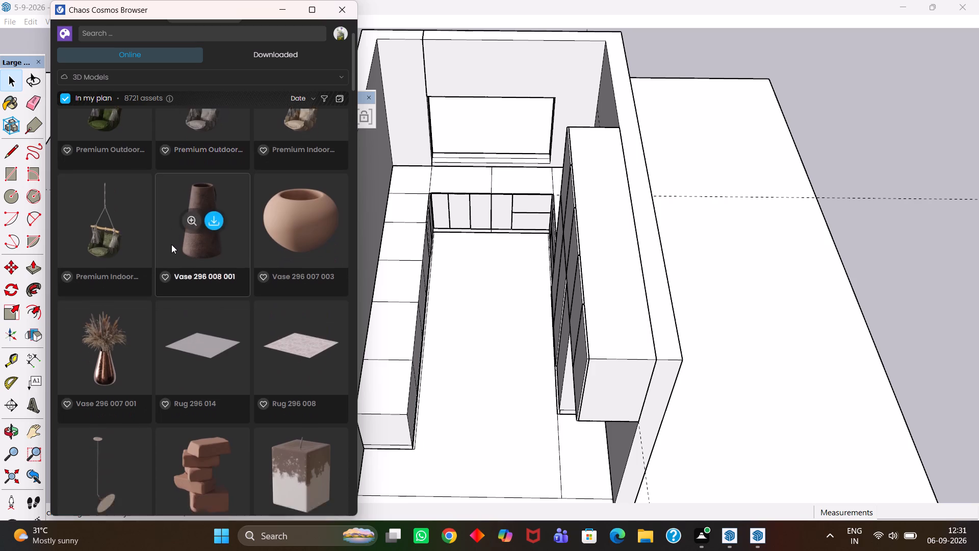
pyautogui.scroll(-8, 171, 244)
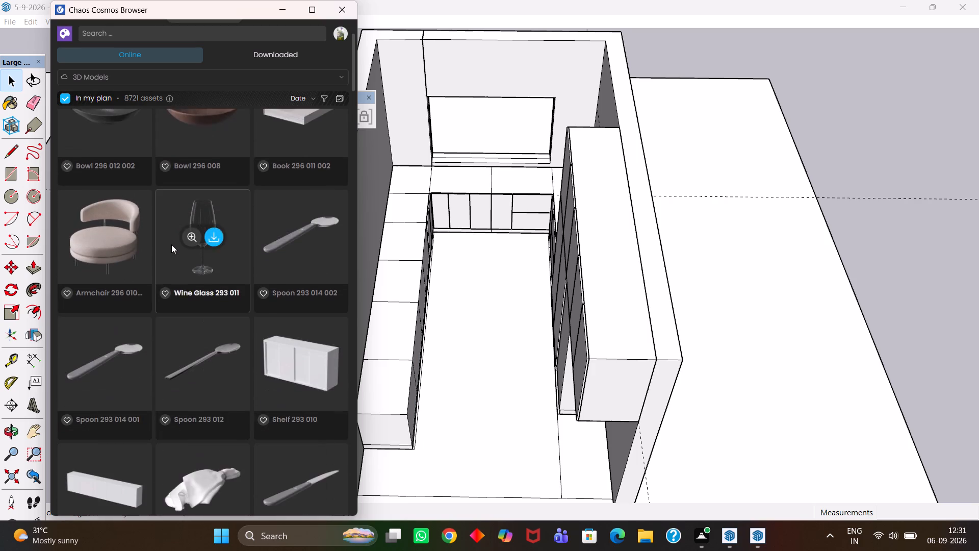
pyautogui.scroll(-10, 171, 244)
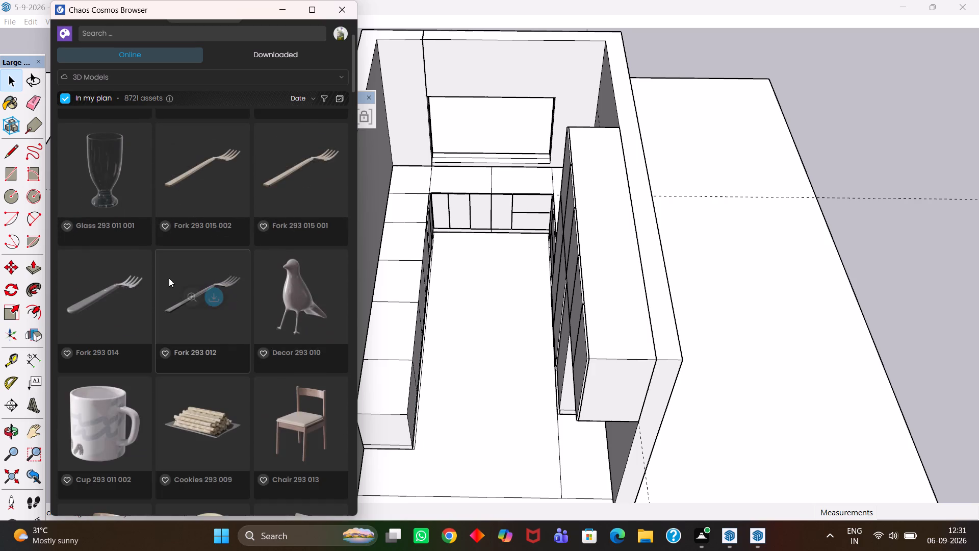
pyautogui.scroll(-12, 169, 280)
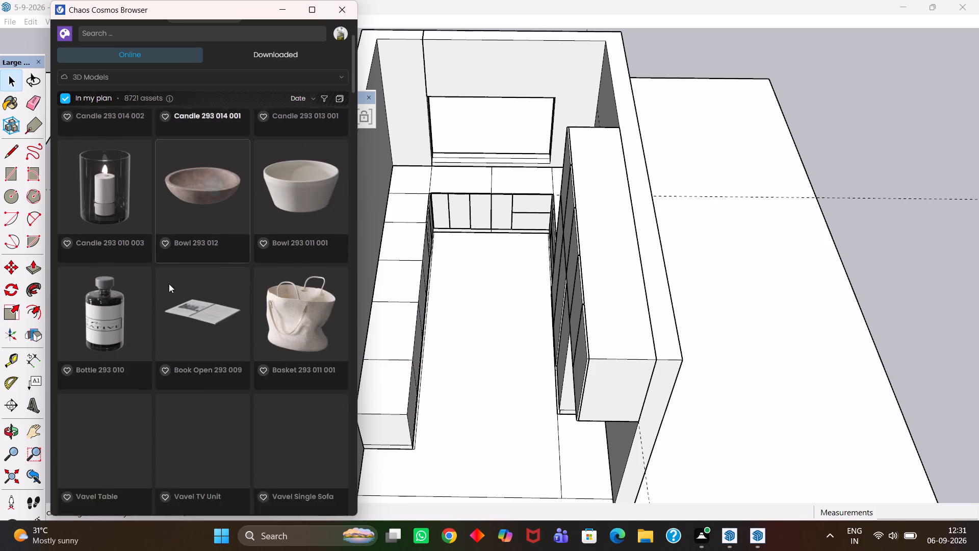
pyautogui.scroll(-11, 169, 284)
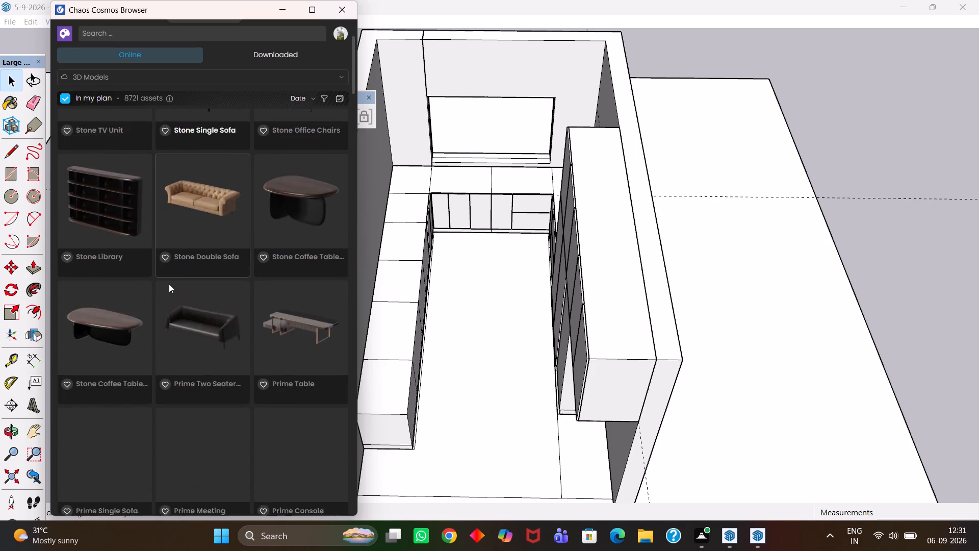
pyautogui.scroll(-11, 169, 284)
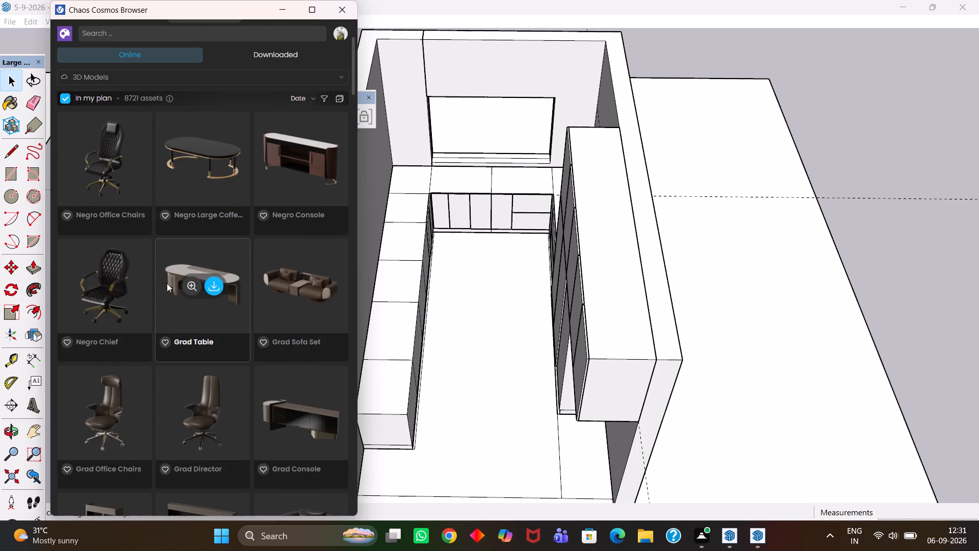
pyautogui.scroll(-11, 167, 283)
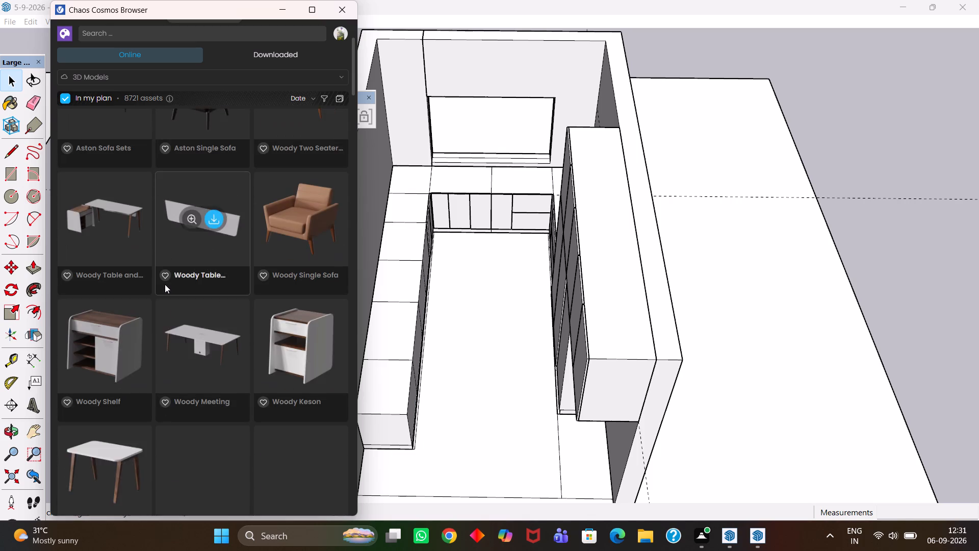
pyautogui.scroll(-9, 165, 284)
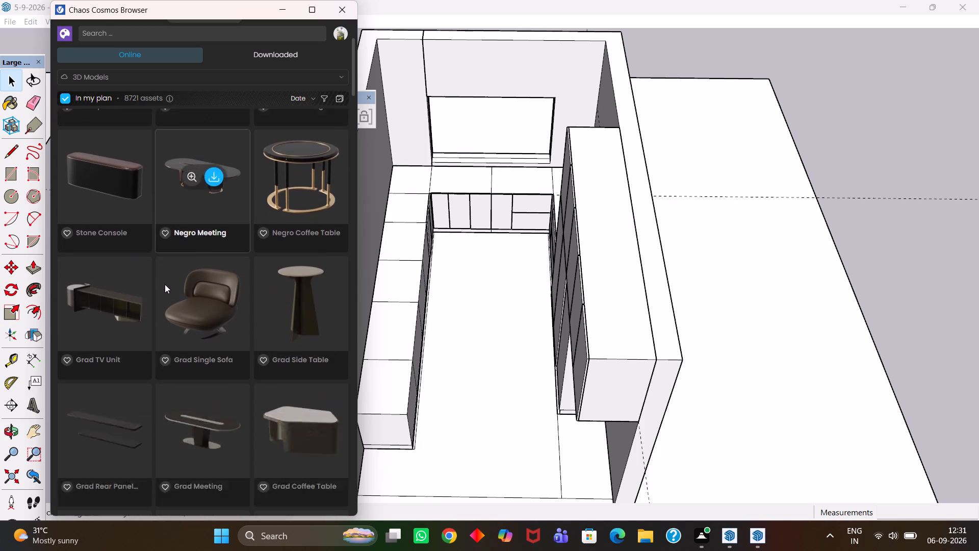
pyautogui.scroll(-7, 165, 284)
pyautogui.scroll(7, 165, 284)
pyautogui.scroll(-2, 165, 284)
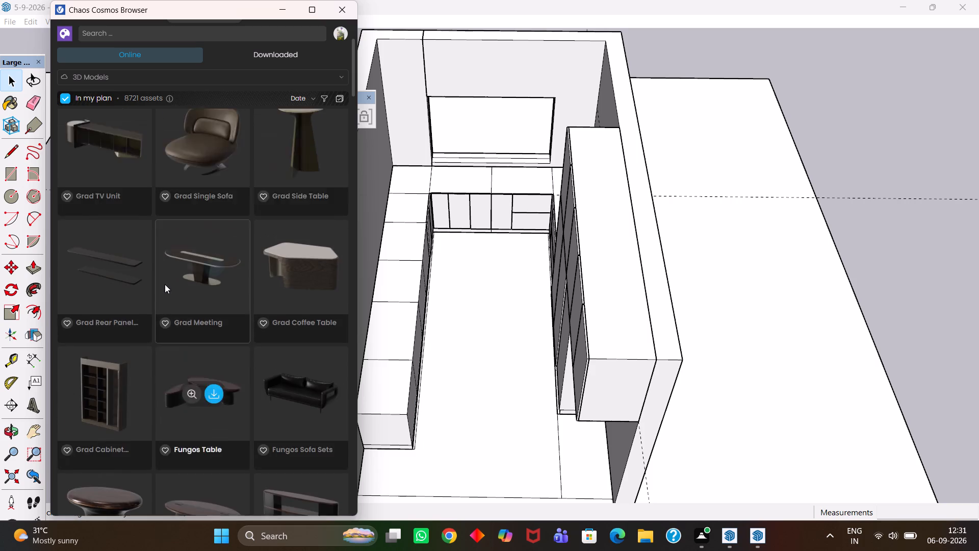
pyautogui.scroll(-12, 165, 284)
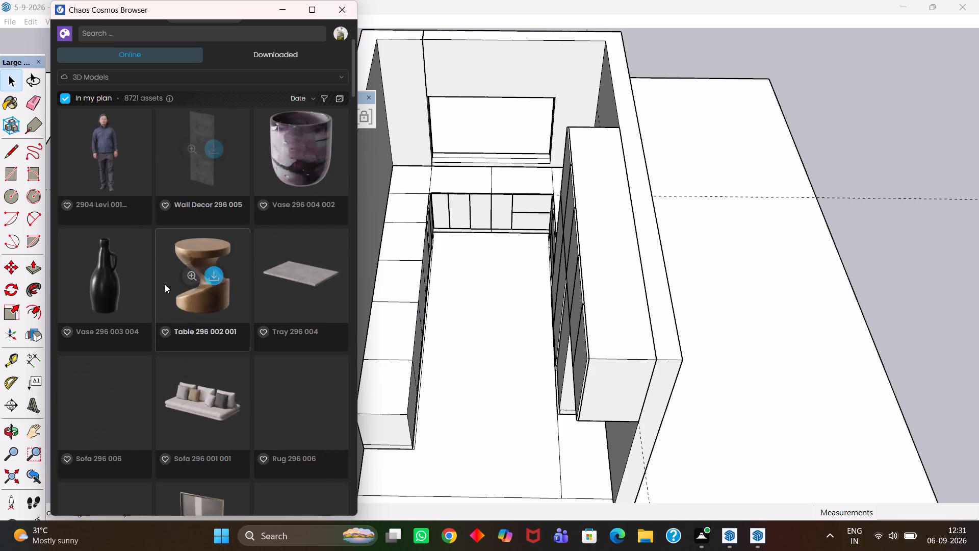
pyautogui.scroll(-10, 165, 284)
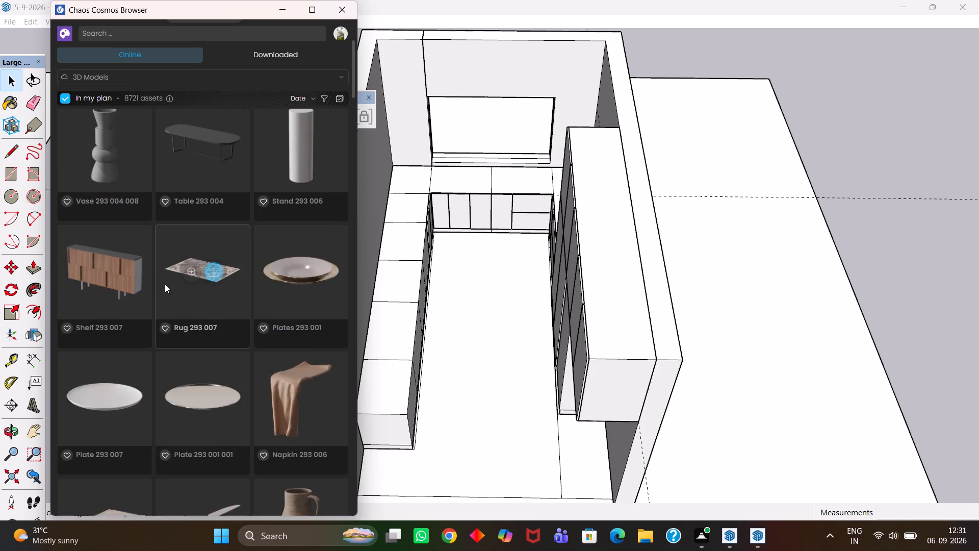
pyautogui.scroll(-9, 165, 284)
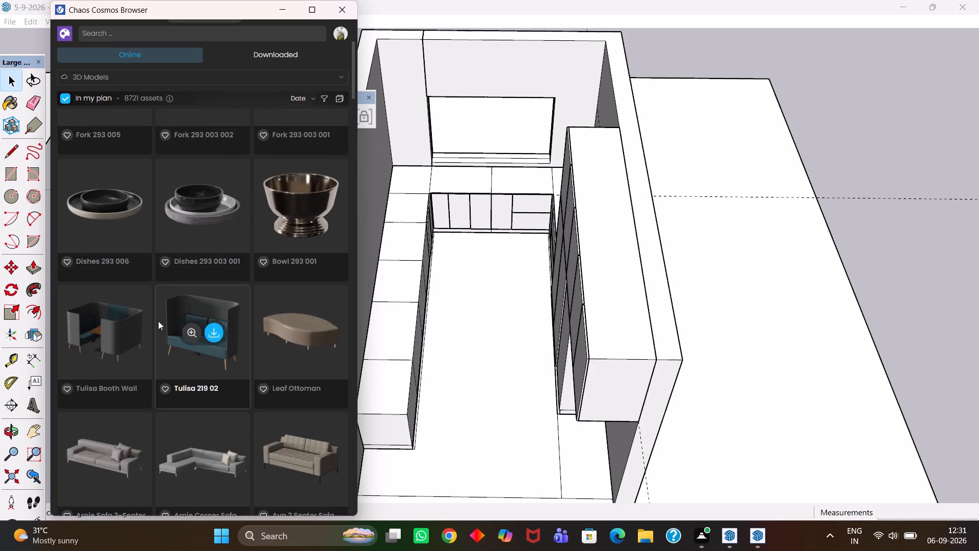
pyautogui.scroll(-9, 159, 320)
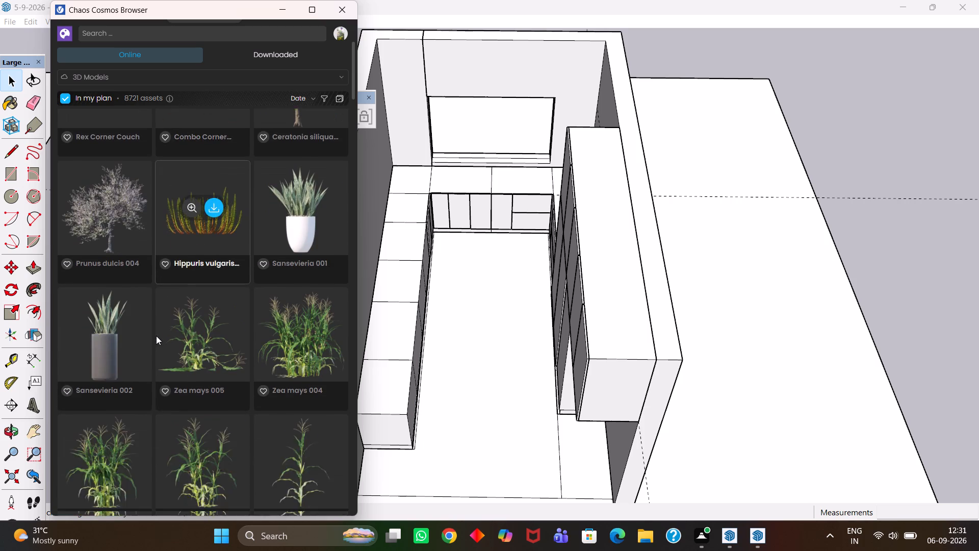
pyautogui.scroll(-8, 171, 337)
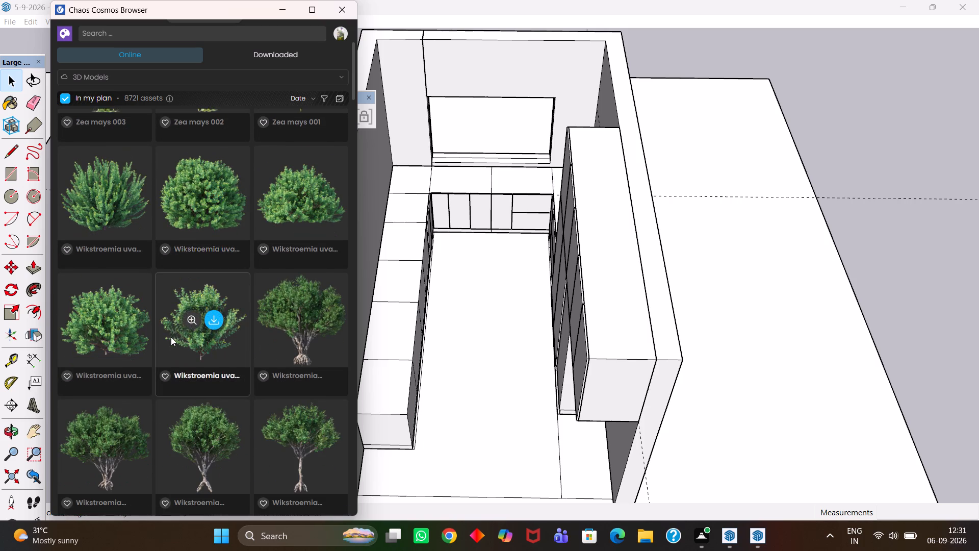
# Continue looking through the online 3D Models in Chaos Cosmos, past the plant and tree assets, for items suited to the kitchen.
pyautogui.scroll(-9, 171, 337)
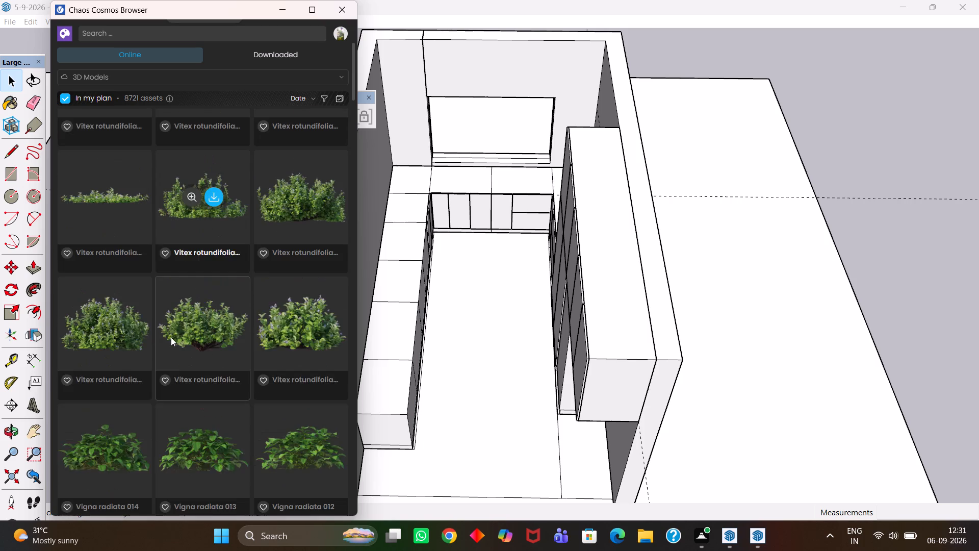
pyautogui.scroll(-6, 171, 337)
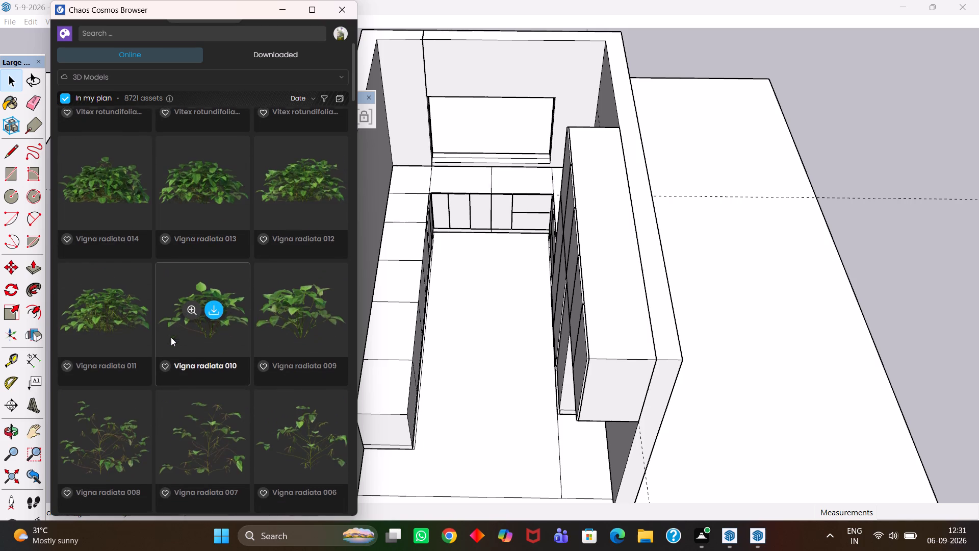
pyautogui.scroll(-12, 171, 337)
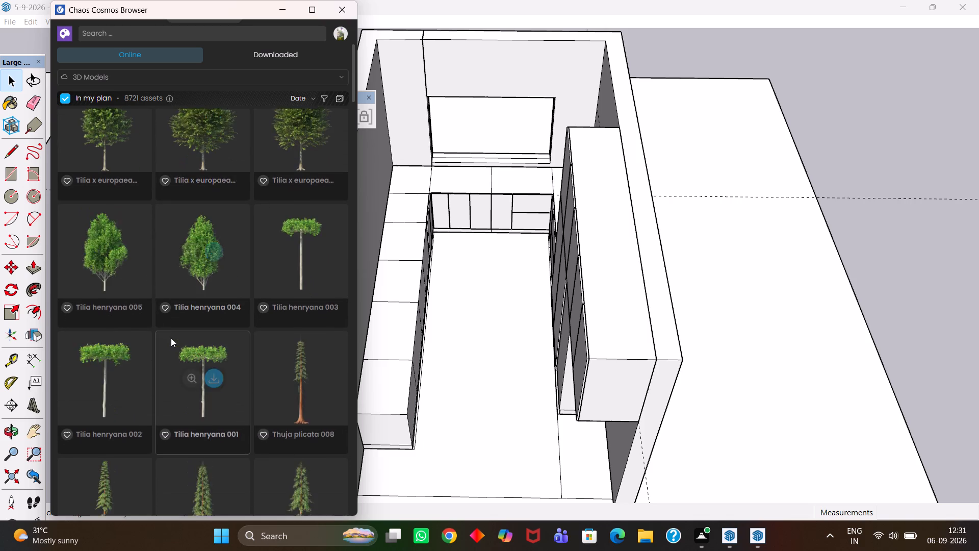
pyautogui.scroll(-6, 171, 338)
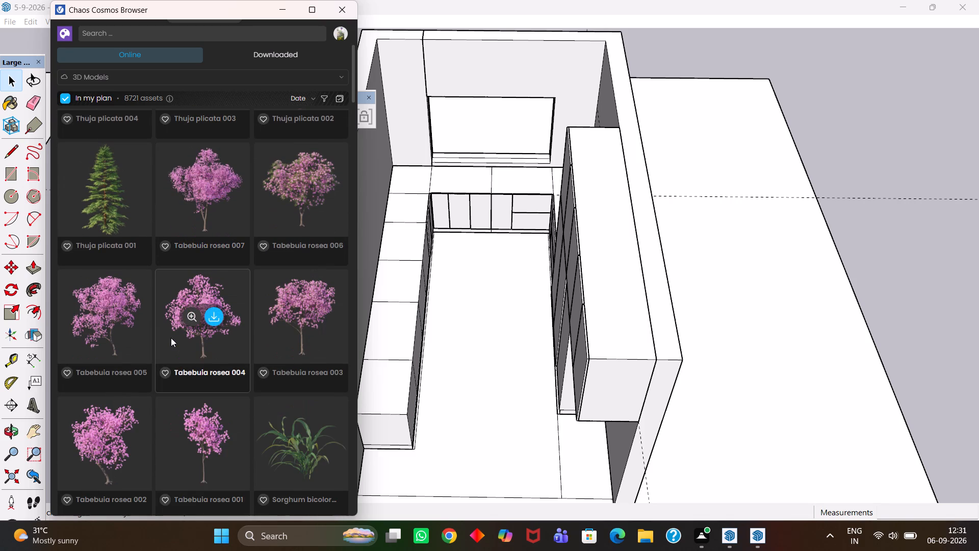
pyautogui.scroll(-6, 193, 340)
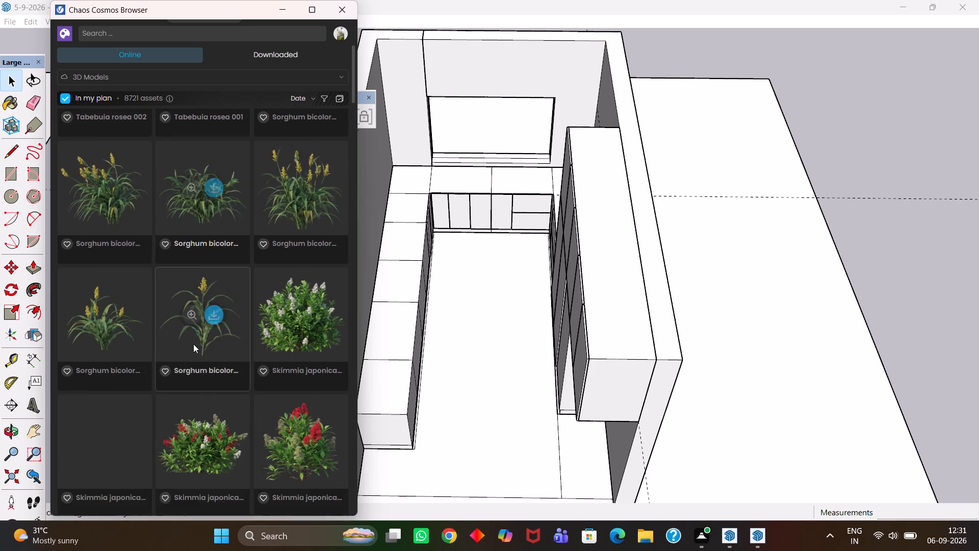
pyautogui.scroll(-13, 193, 344)
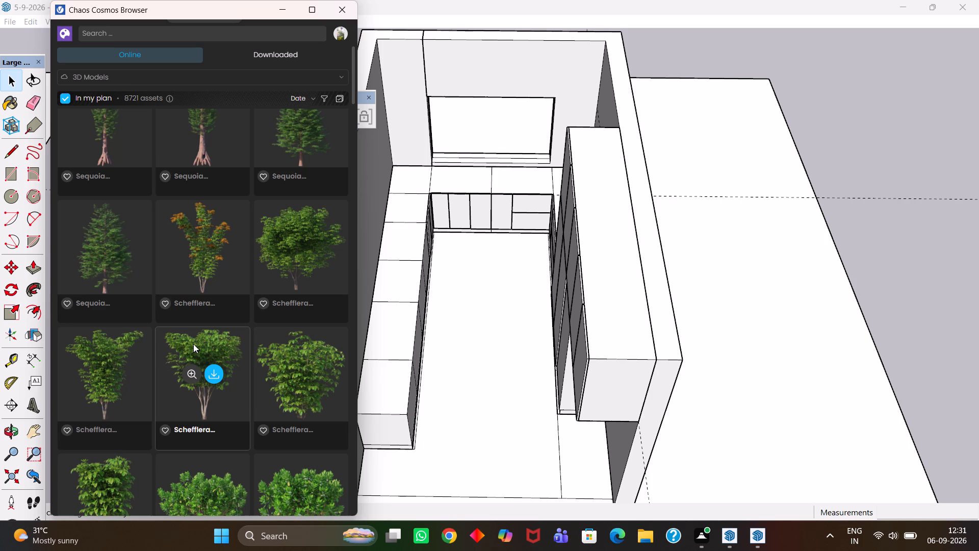
pyautogui.scroll(-5, 189, 339)
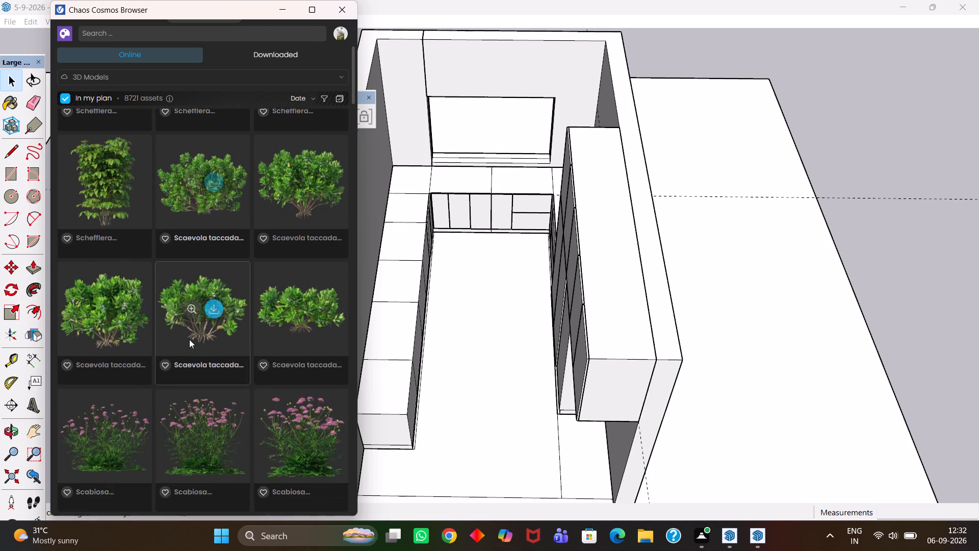
pyautogui.scroll(-2, 189, 339)
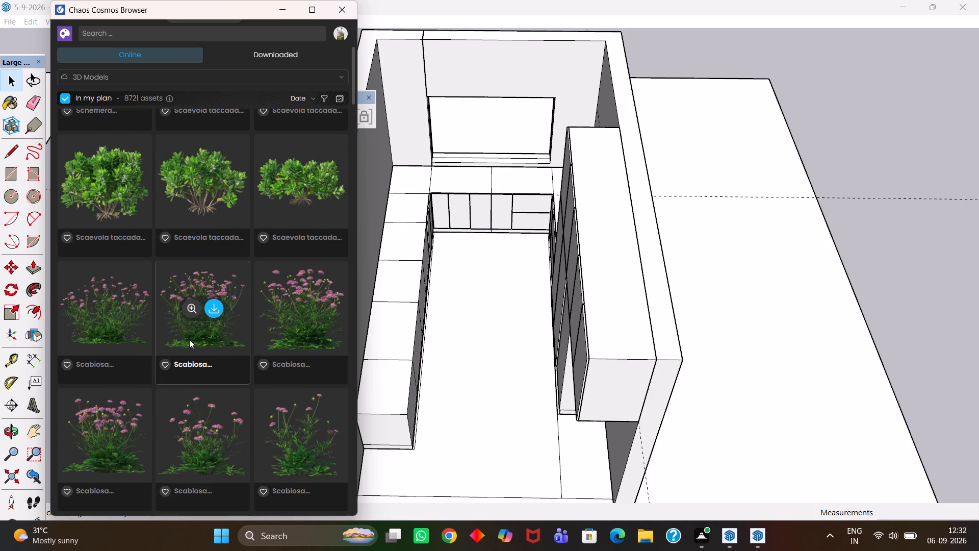
pyautogui.scroll(-5, 187, 342)
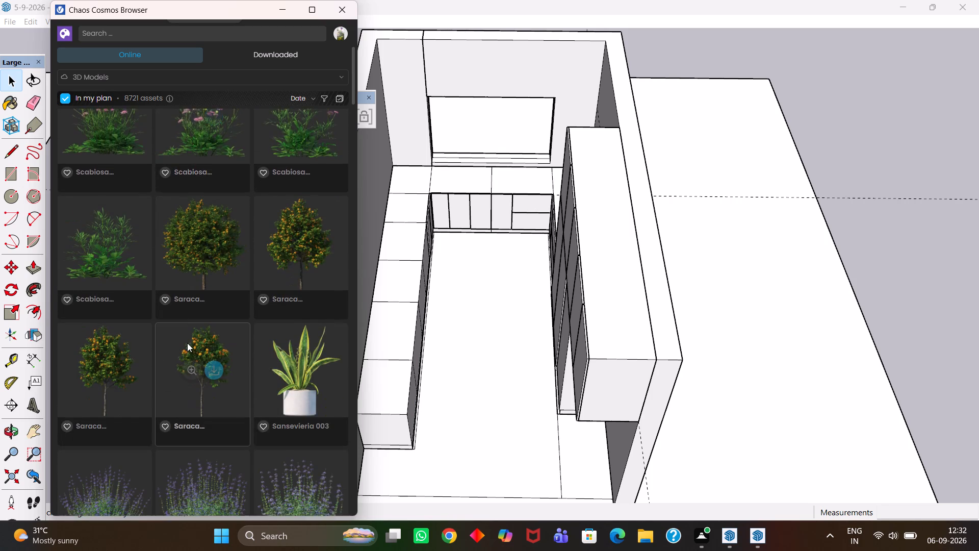
pyautogui.scroll(-8, 187, 343)
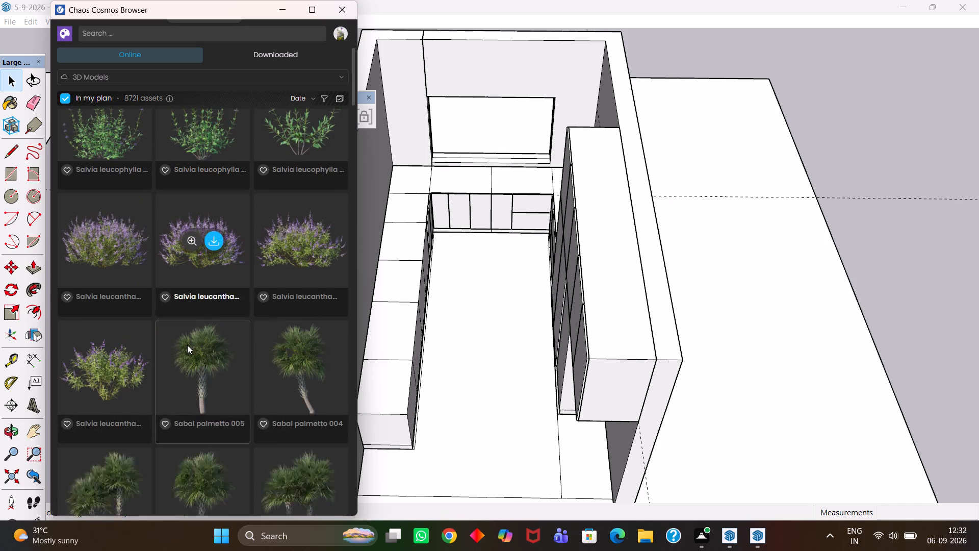
pyautogui.scroll(-8, 187, 345)
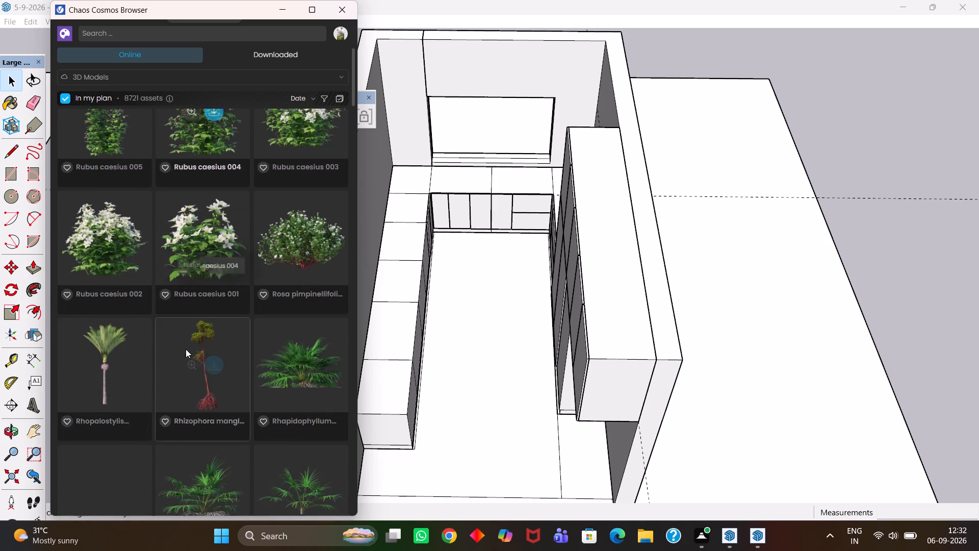
pyautogui.scroll(-4, 186, 350)
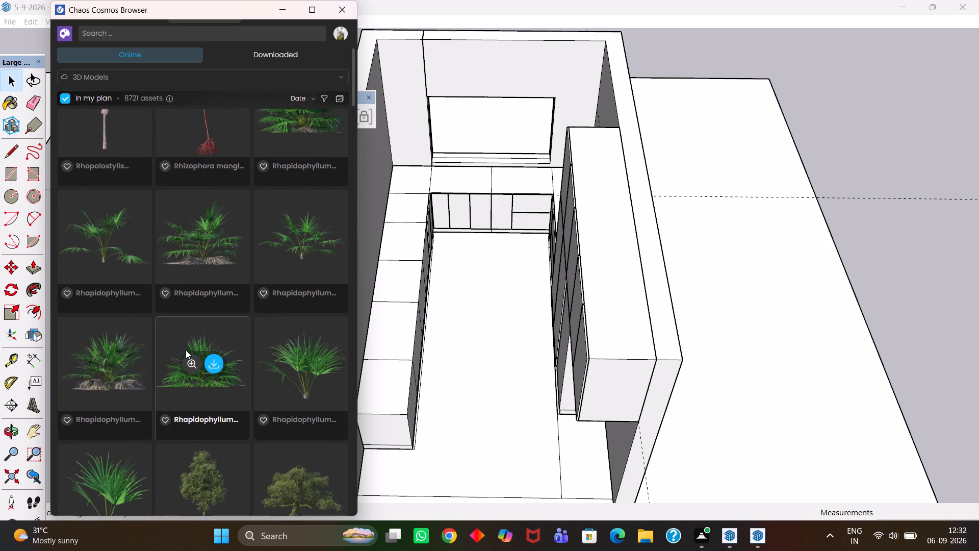
pyautogui.scroll(-11, 186, 350)
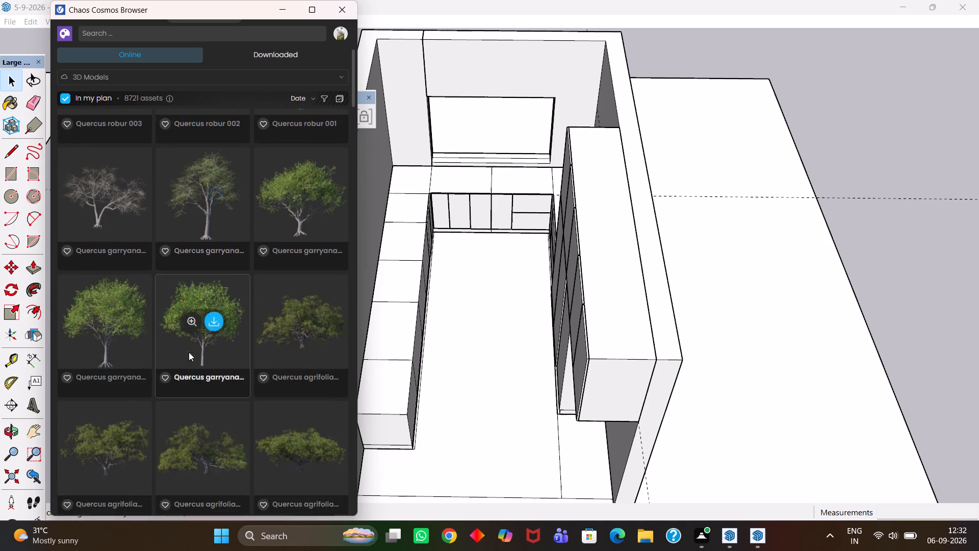
pyautogui.scroll(-7, 189, 352)
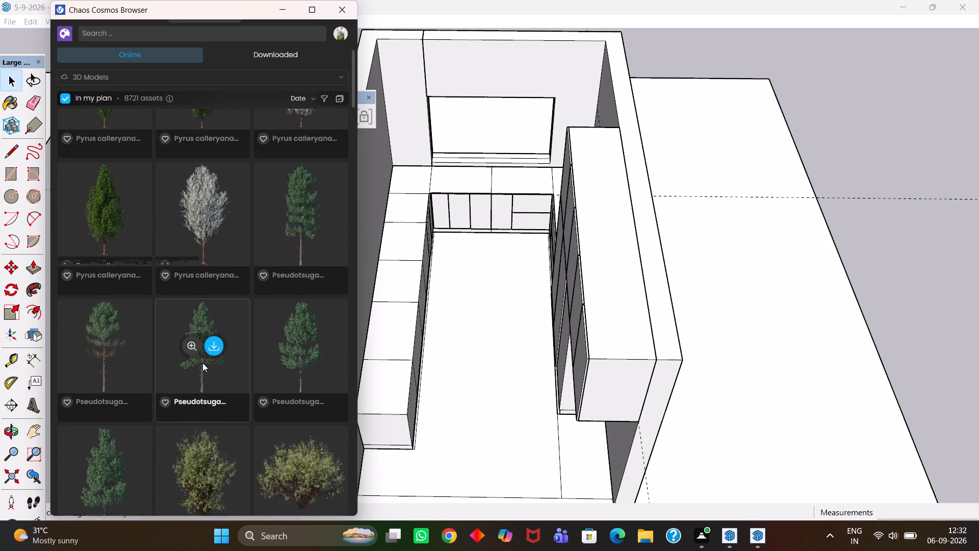
pyautogui.scroll(-7, 202, 363)
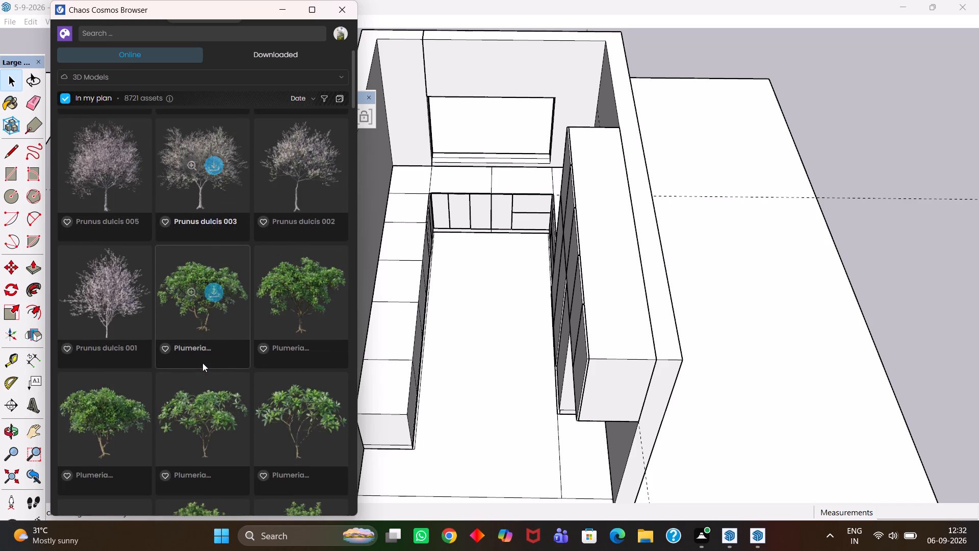
pyautogui.scroll(-2, 202, 363)
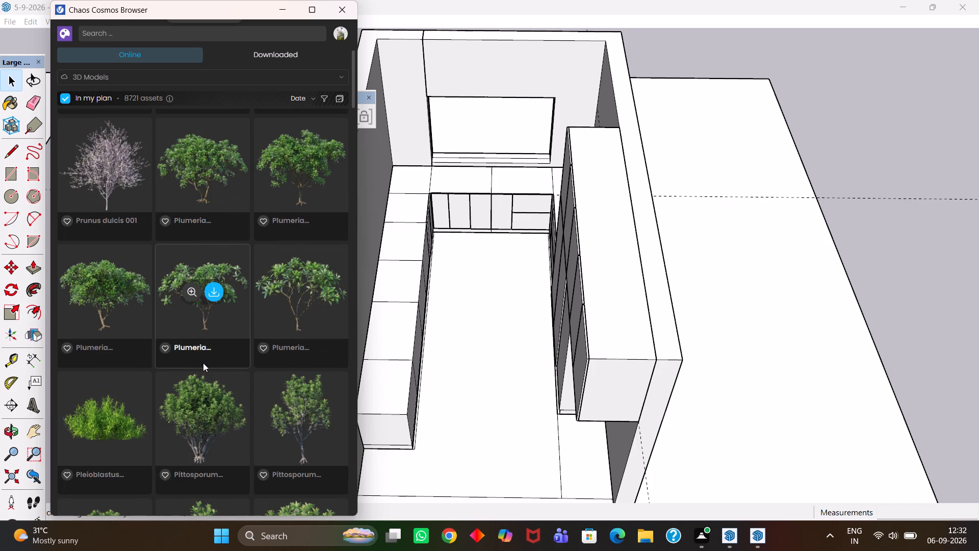
pyautogui.scroll(-9, 203, 363)
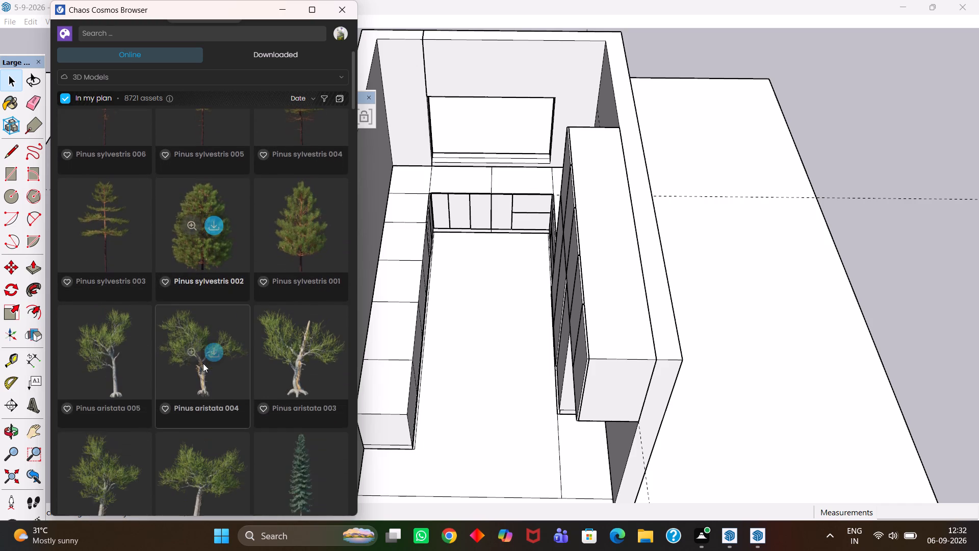
pyautogui.scroll(-7, 203, 363)
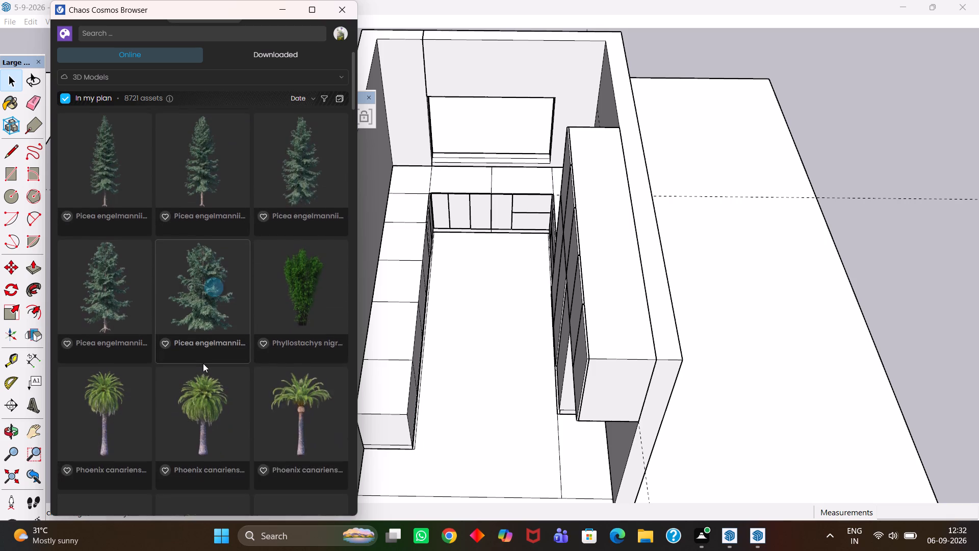
pyautogui.scroll(-10, 202, 364)
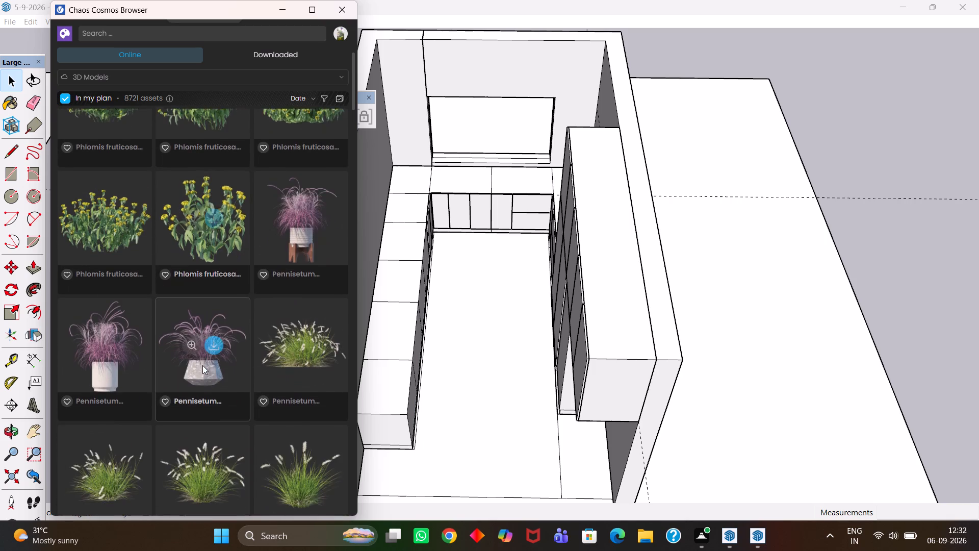
pyautogui.scroll(-12, 202, 365)
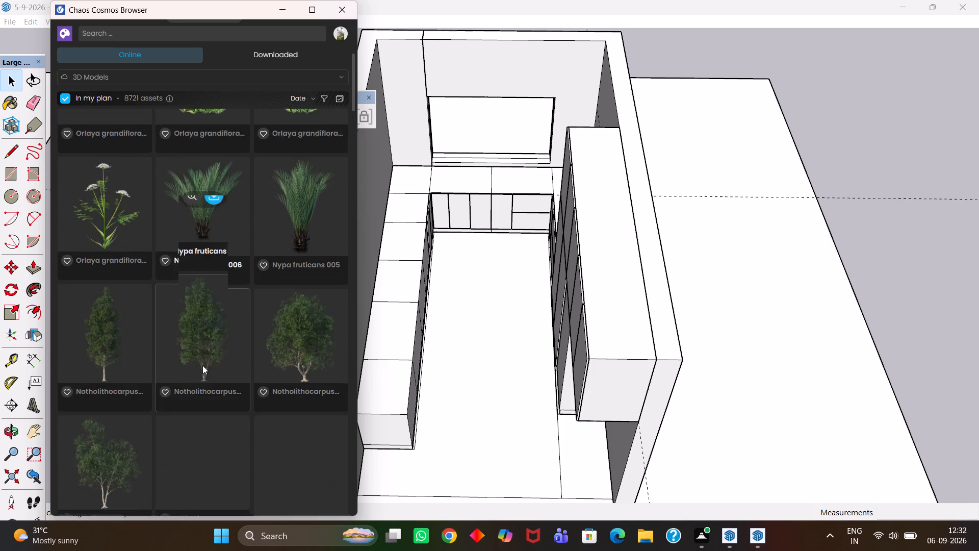
pyautogui.scroll(-9, 202, 365)
pyautogui.scroll(6, 202, 365)
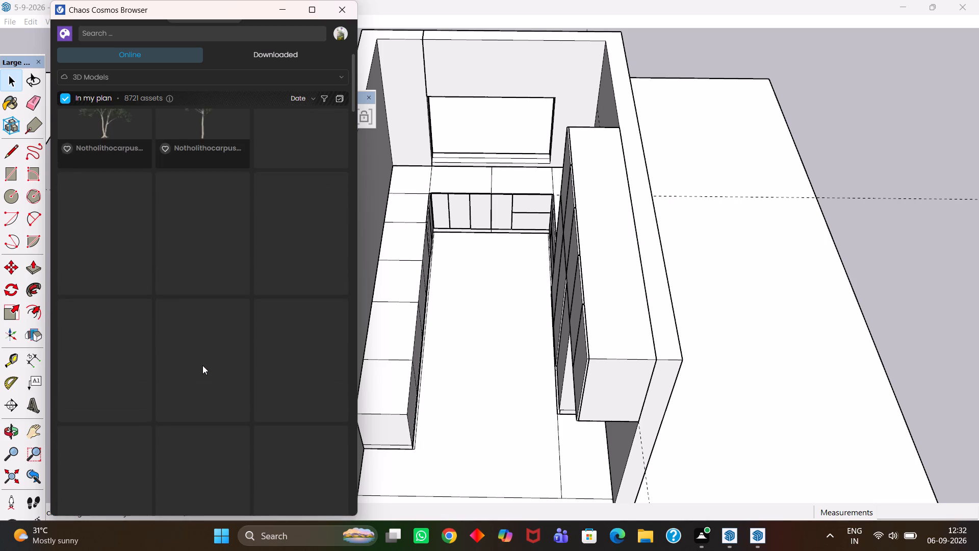
pyautogui.scroll(5, 202, 368)
pyautogui.scroll(-13, 202, 368)
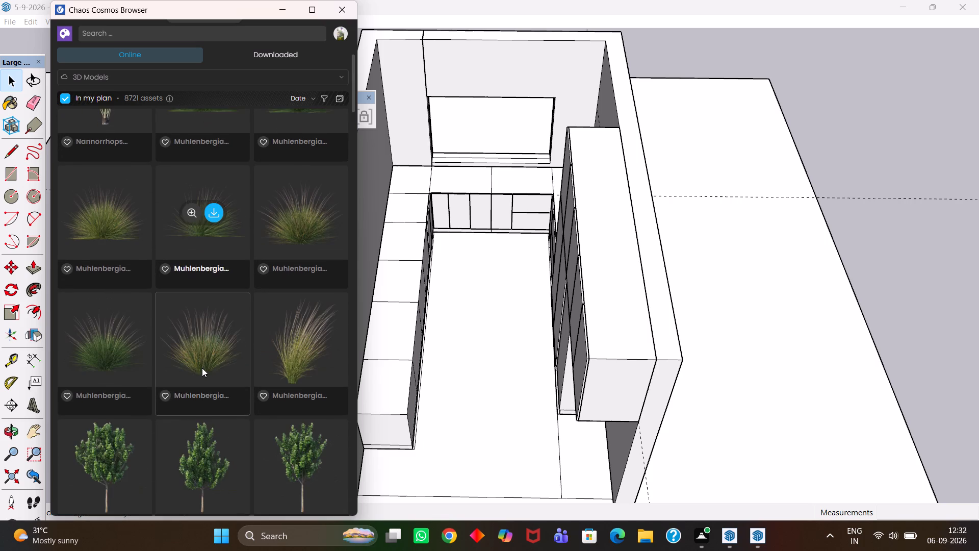
pyautogui.scroll(-6, 202, 368)
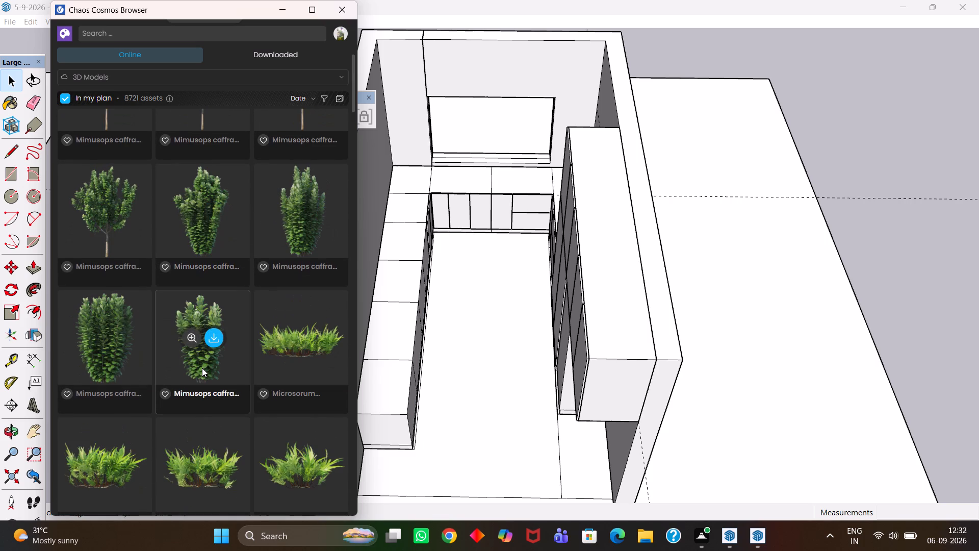
pyautogui.scroll(-6, 202, 368)
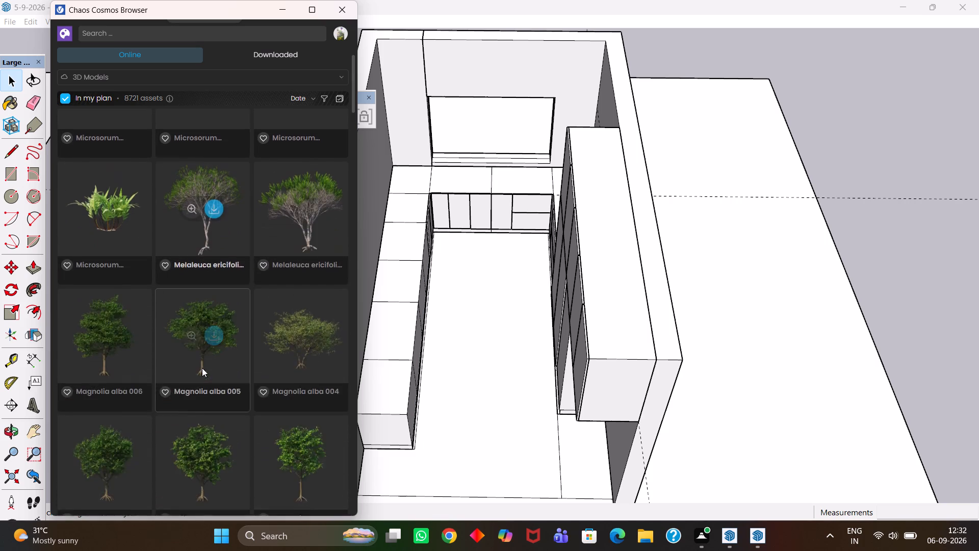
pyautogui.scroll(-7, 202, 368)
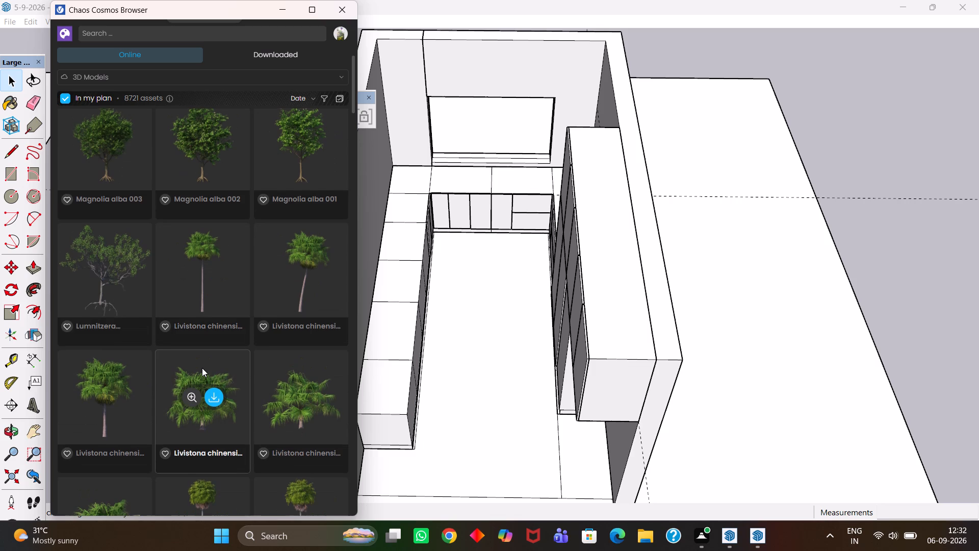
pyautogui.scroll(-15, 202, 368)
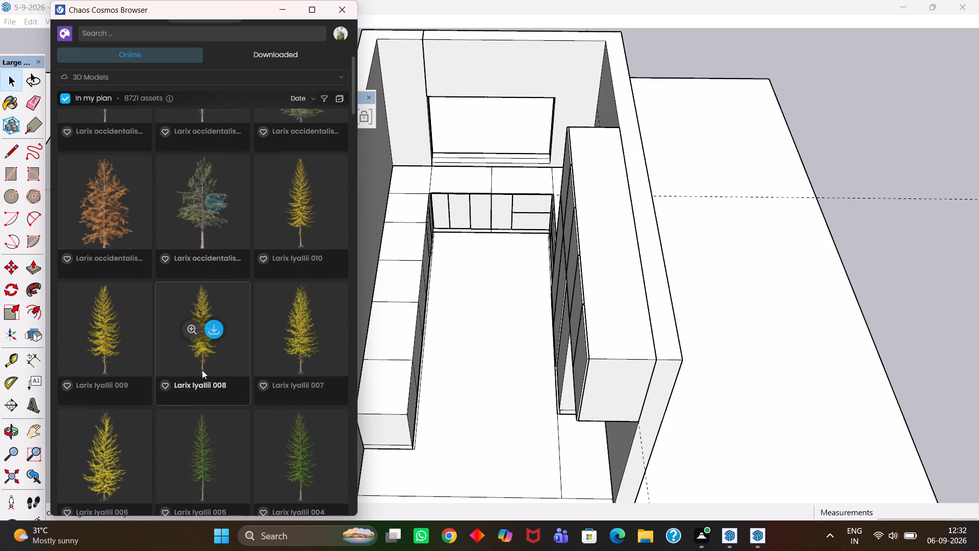
pyautogui.scroll(-1, 202, 370)
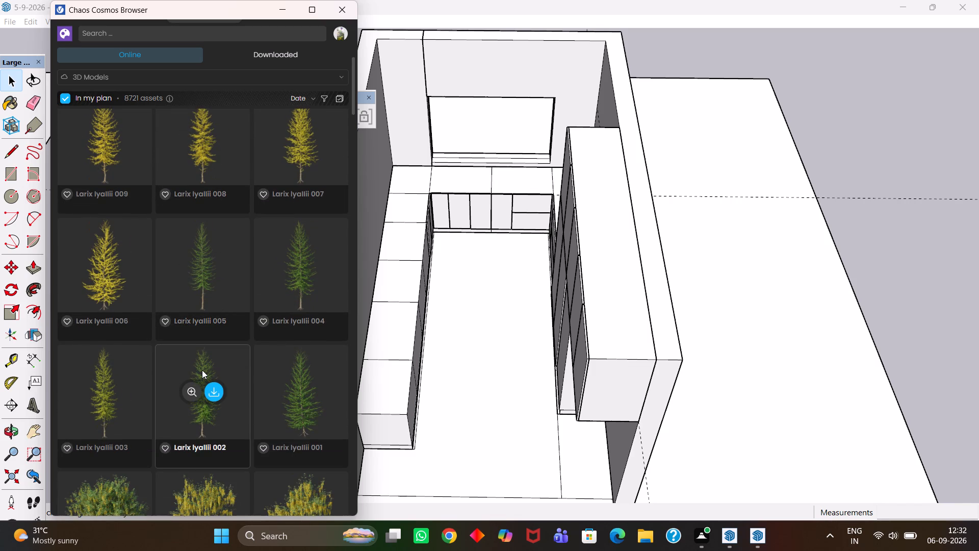
pyautogui.scroll(-8, 198, 368)
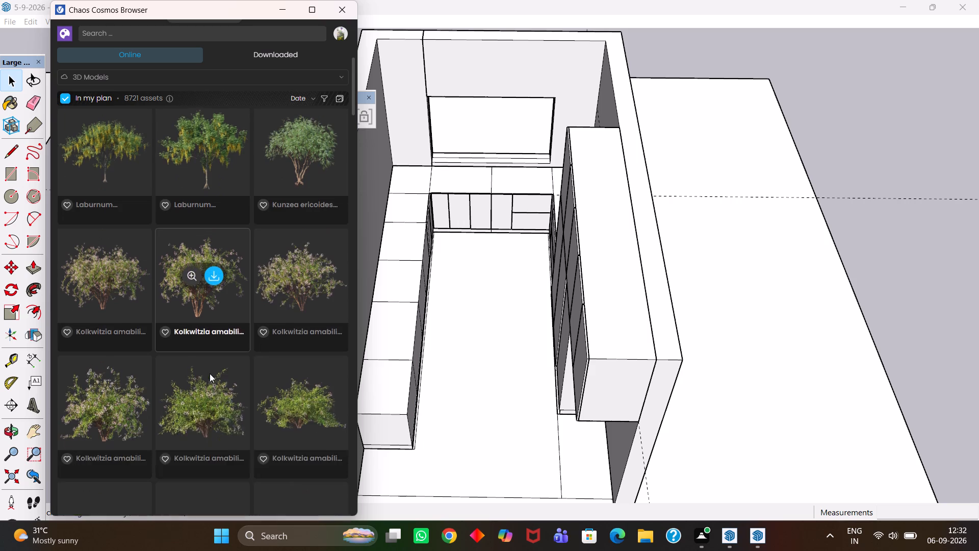
pyautogui.scroll(-11, 210, 373)
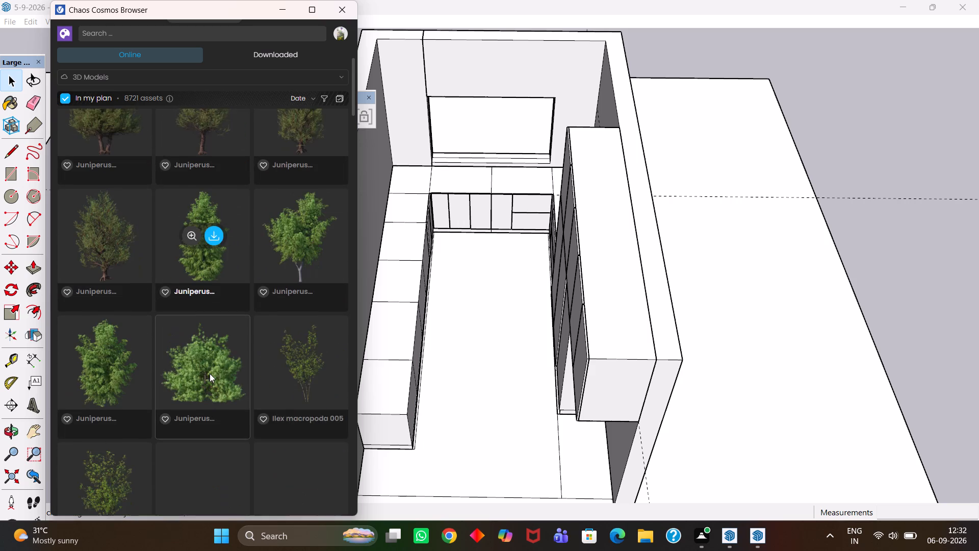
pyautogui.scroll(-12, 209, 373)
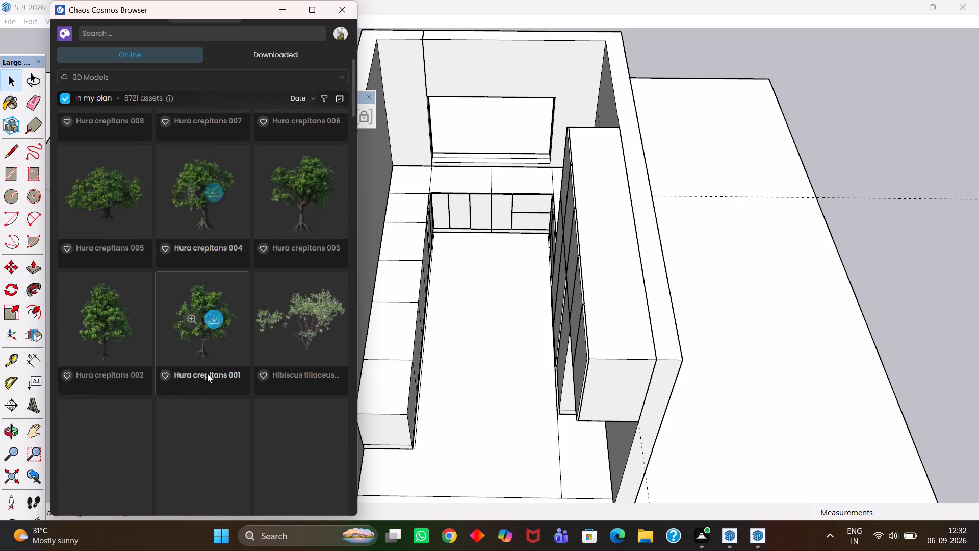
pyautogui.scroll(-5, 207, 373)
pyautogui.scroll(3, 206, 372)
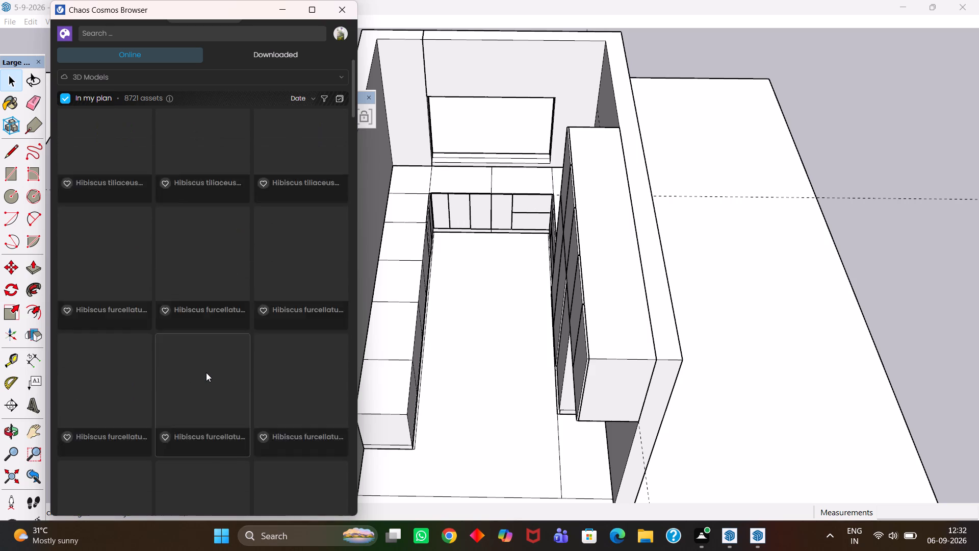
pyautogui.scroll(4, 206, 372)
pyautogui.scroll(-3, 205, 372)
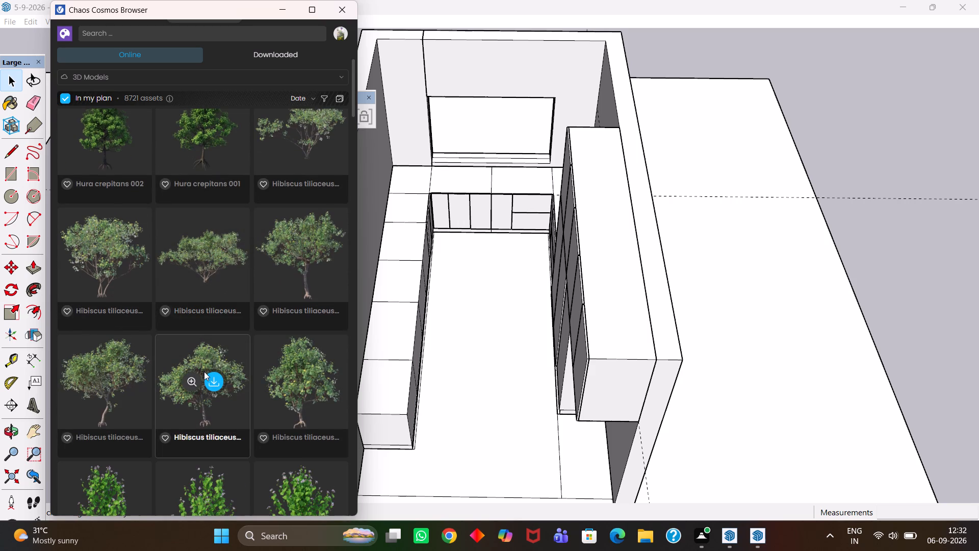
pyautogui.scroll(-7, 204, 371)
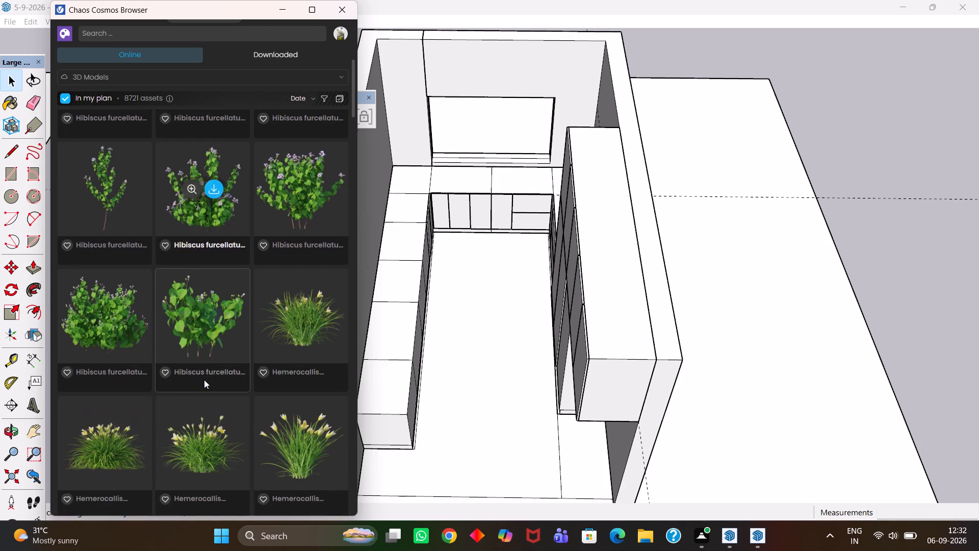
pyautogui.scroll(-13, 203, 383)
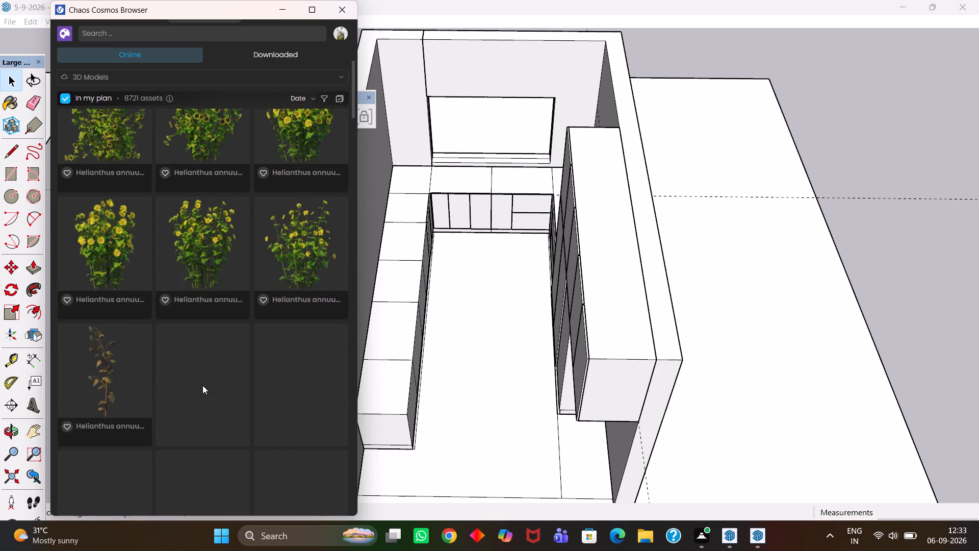
pyautogui.scroll(3, 201, 388)
pyautogui.scroll(-1, 201, 388)
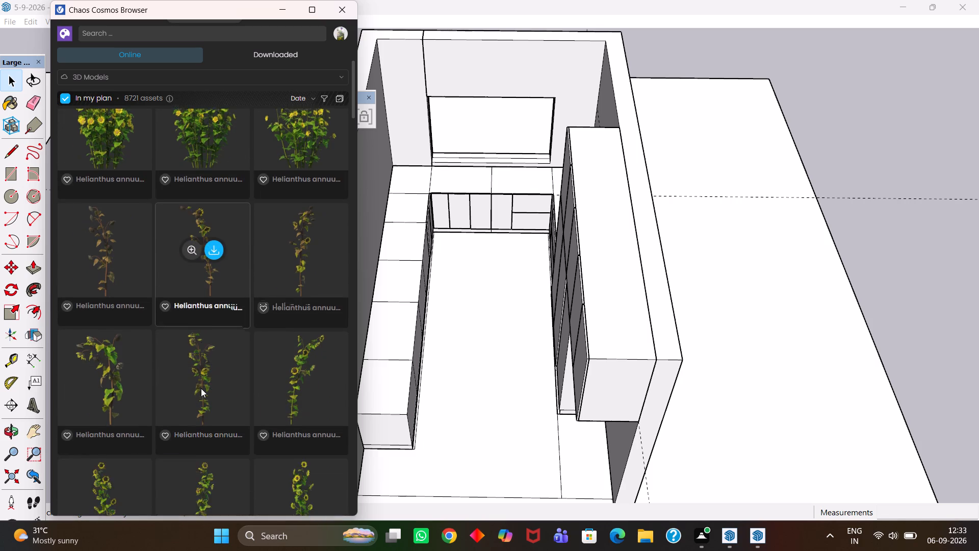
# Keep looking through the date-sorted online 3D Models in Chaos Cosmos, past the plants, shrubs and trees, for items suited to the kitchen.
pyautogui.scroll(-7, 201, 388)
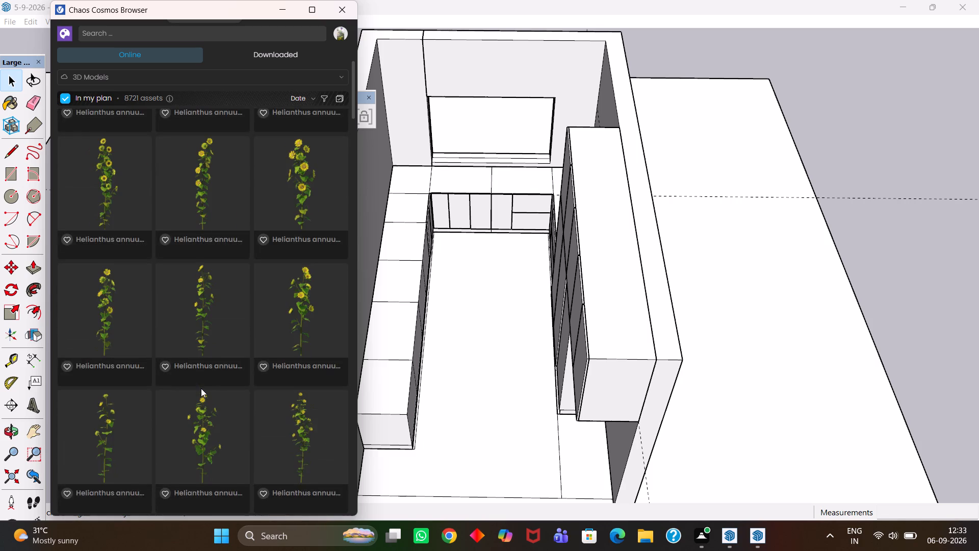
pyautogui.scroll(-13, 201, 388)
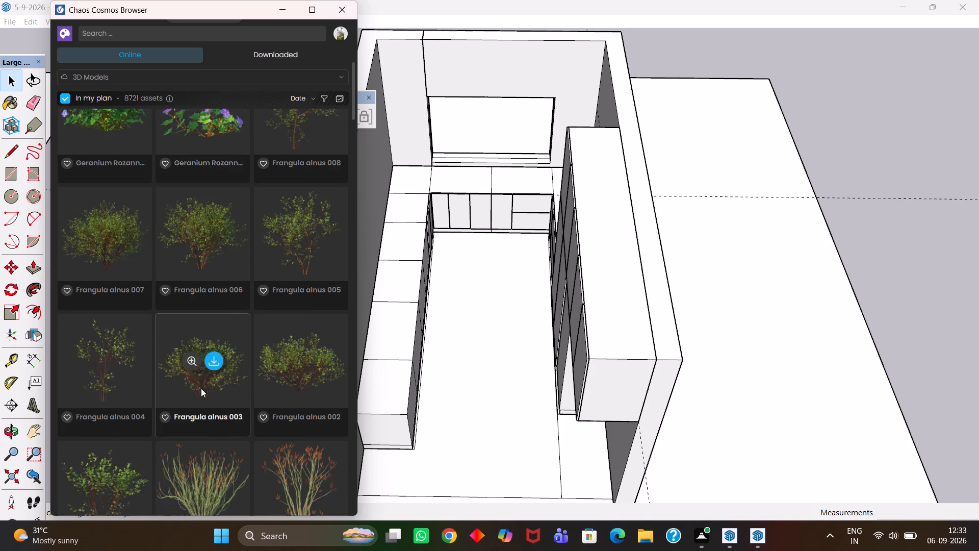
pyautogui.scroll(-7, 201, 388)
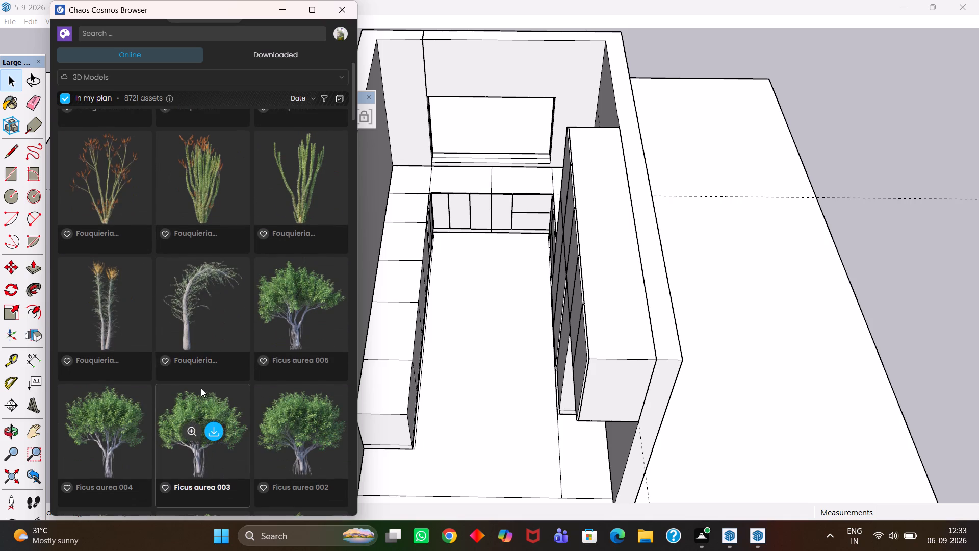
pyautogui.scroll(-11, 201, 388)
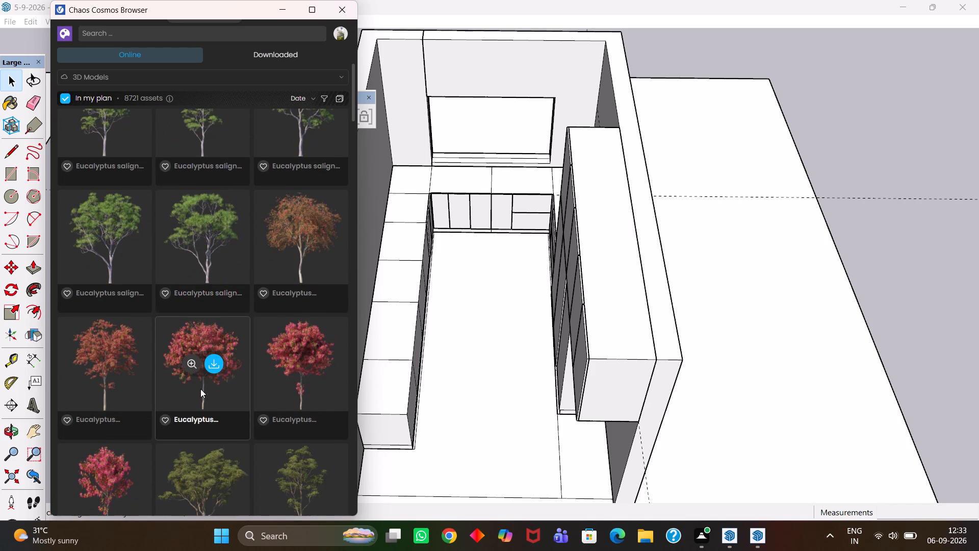
pyautogui.scroll(-6, 200, 389)
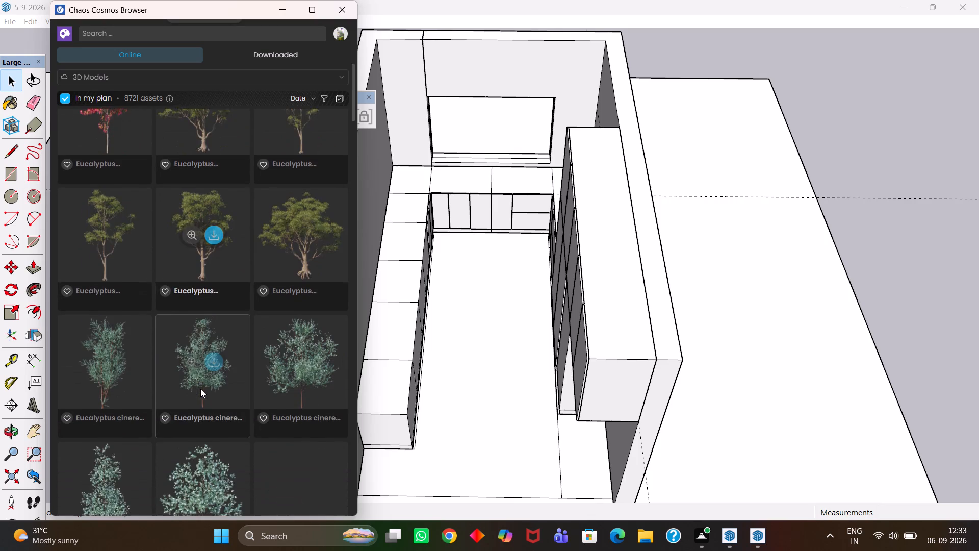
pyautogui.scroll(-12, 200, 389)
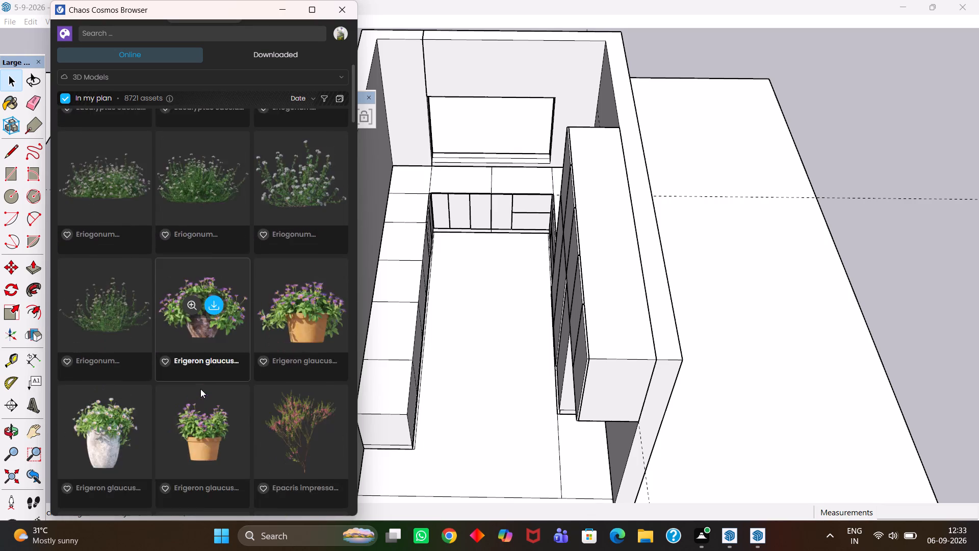
pyautogui.scroll(-12, 200, 390)
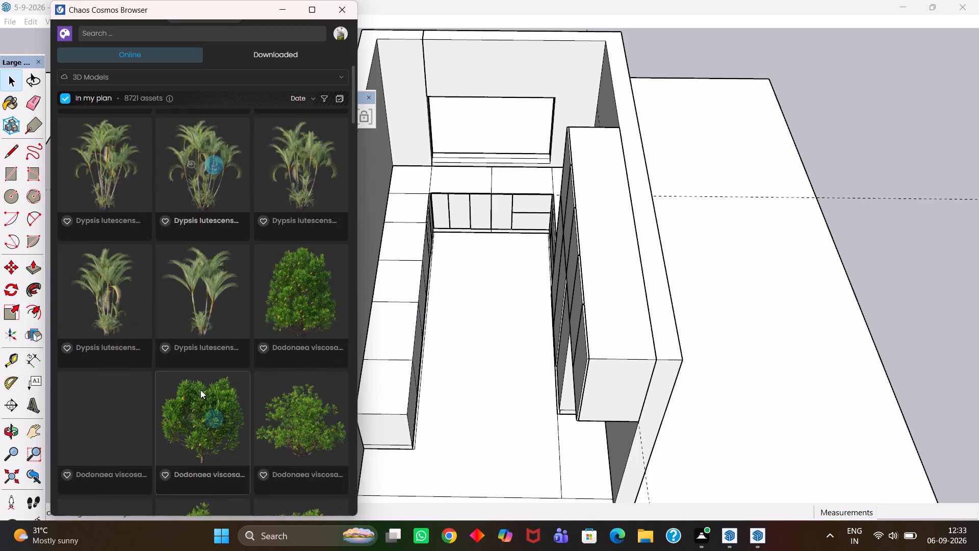
pyautogui.scroll(-8, 200, 390)
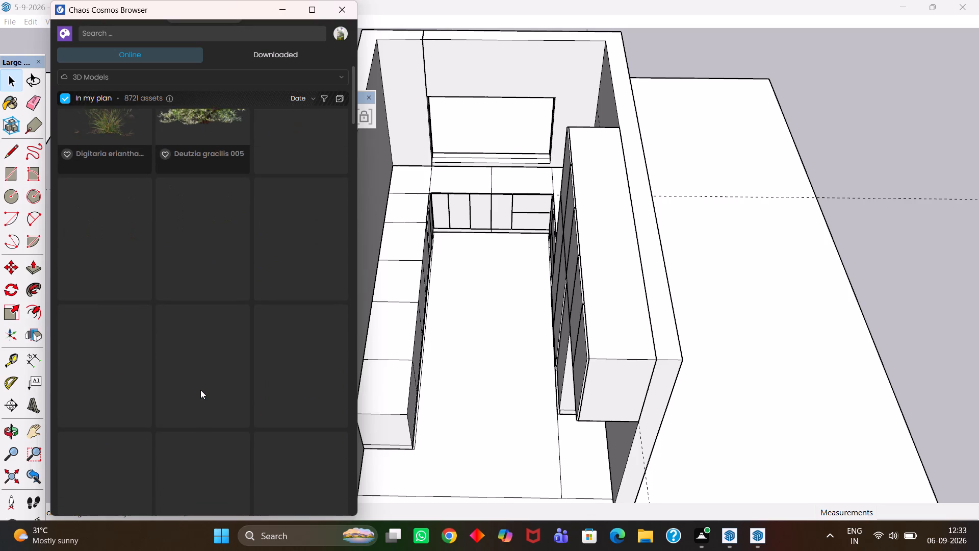
pyautogui.scroll(5, 200, 390)
pyautogui.scroll(-3, 200, 390)
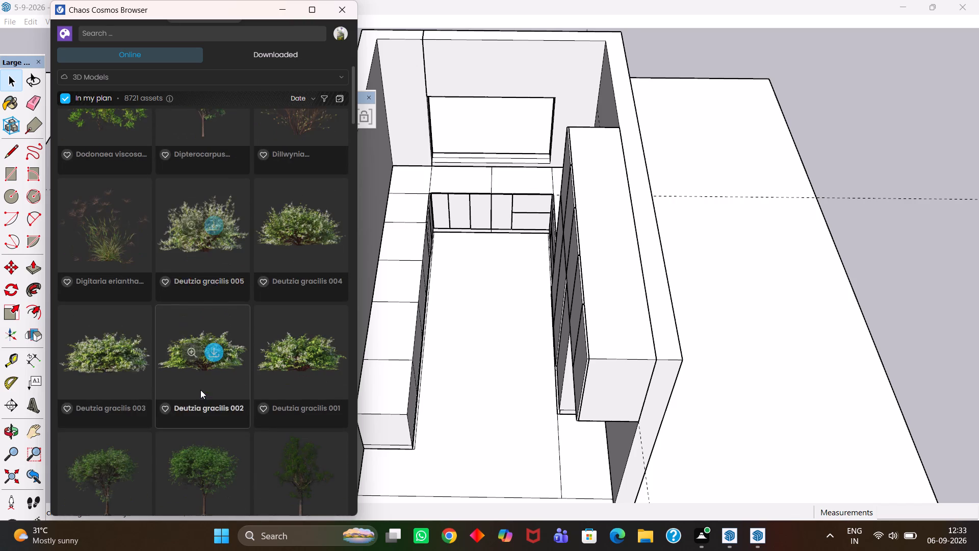
pyautogui.scroll(-7, 200, 390)
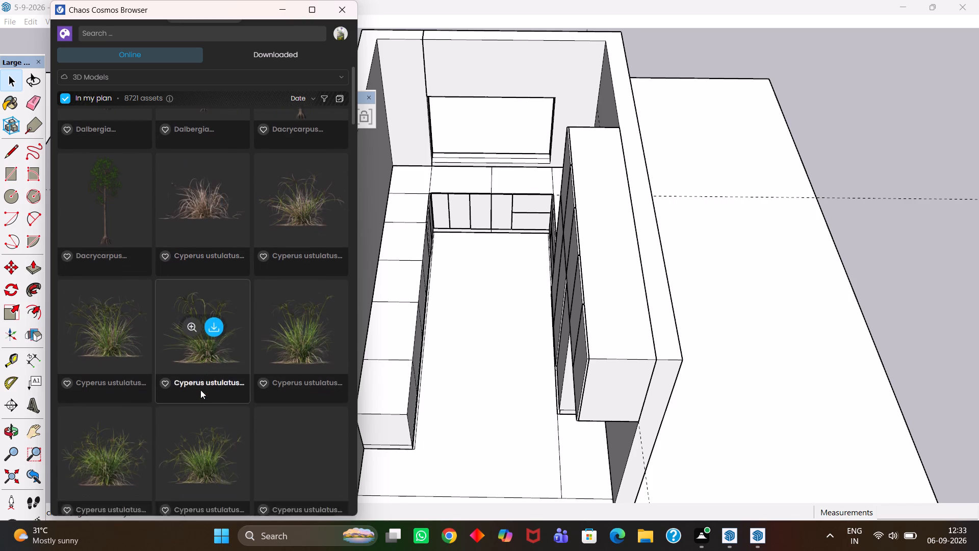
pyautogui.scroll(2, 200, 390)
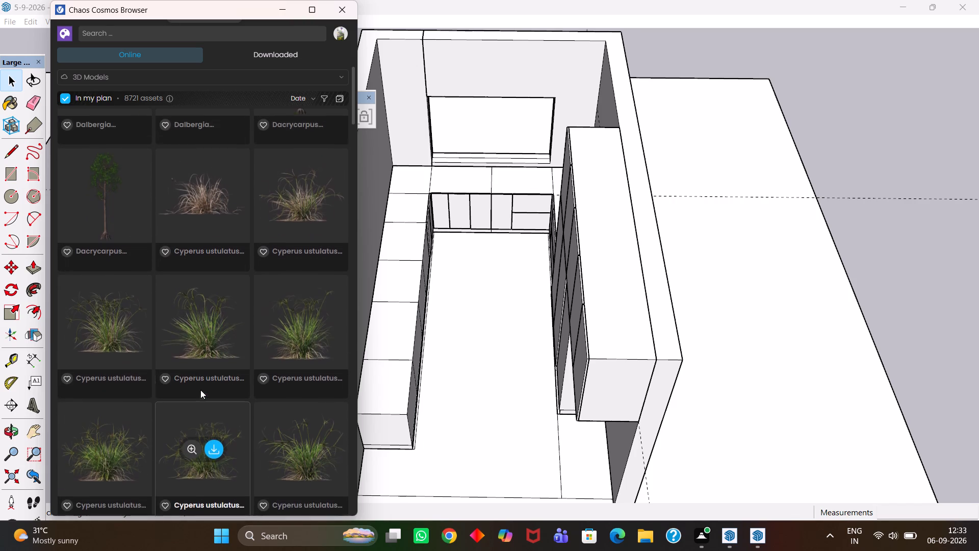
pyautogui.scroll(-11, 200, 390)
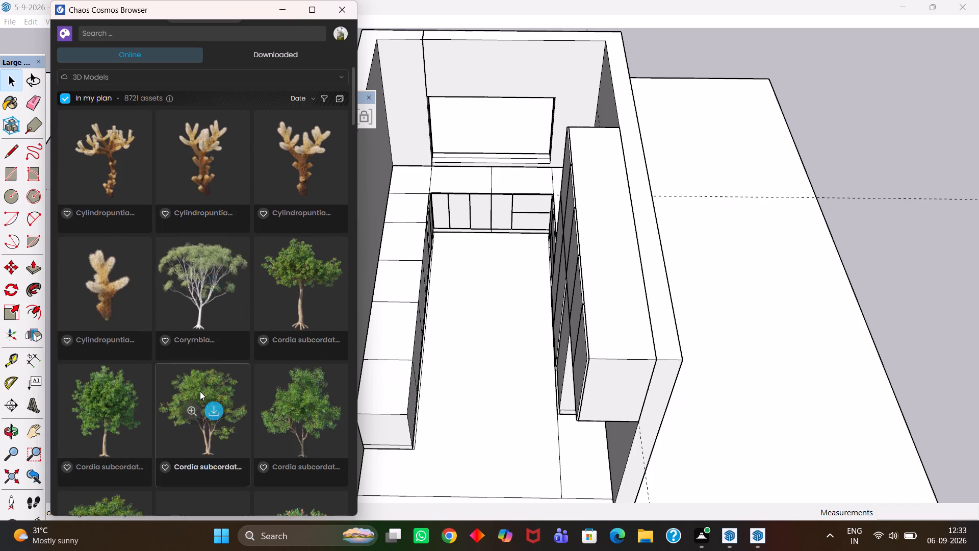
pyautogui.scroll(-15, 200, 391)
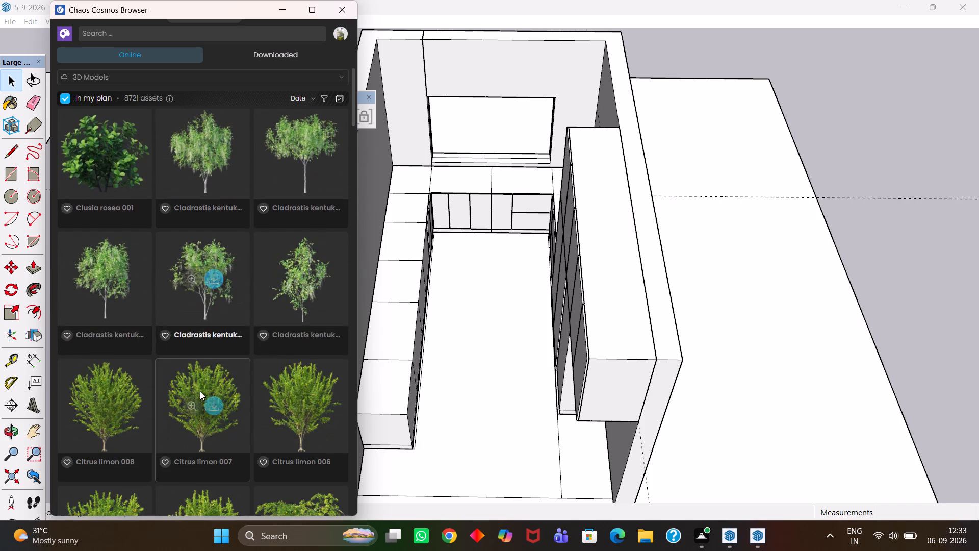
pyautogui.scroll(-10, 200, 391)
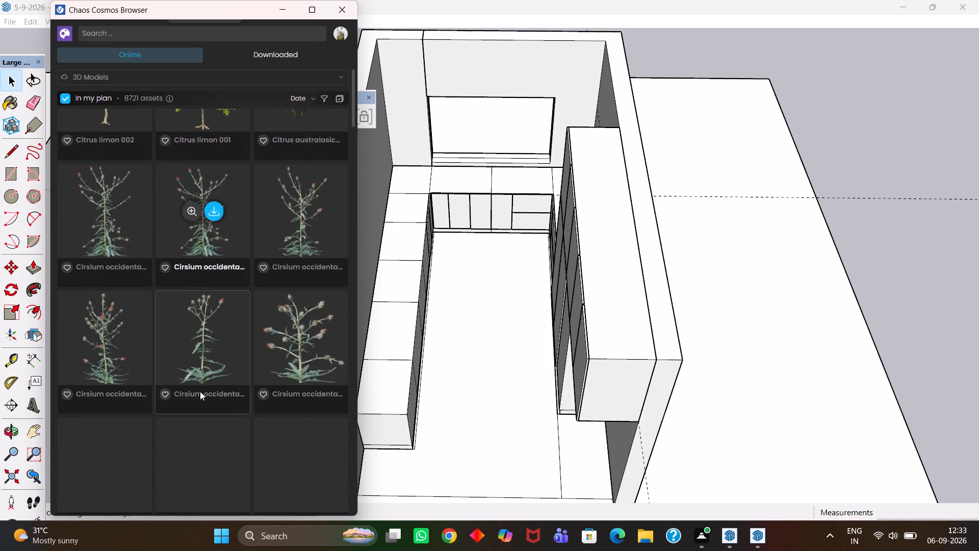
pyautogui.scroll(-11, 200, 391)
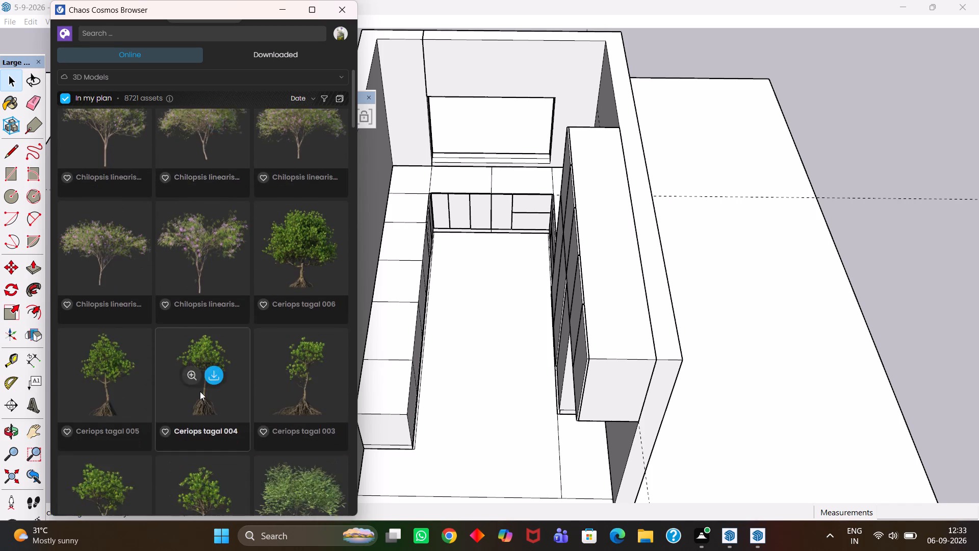
pyautogui.scroll(-9, 200, 391)
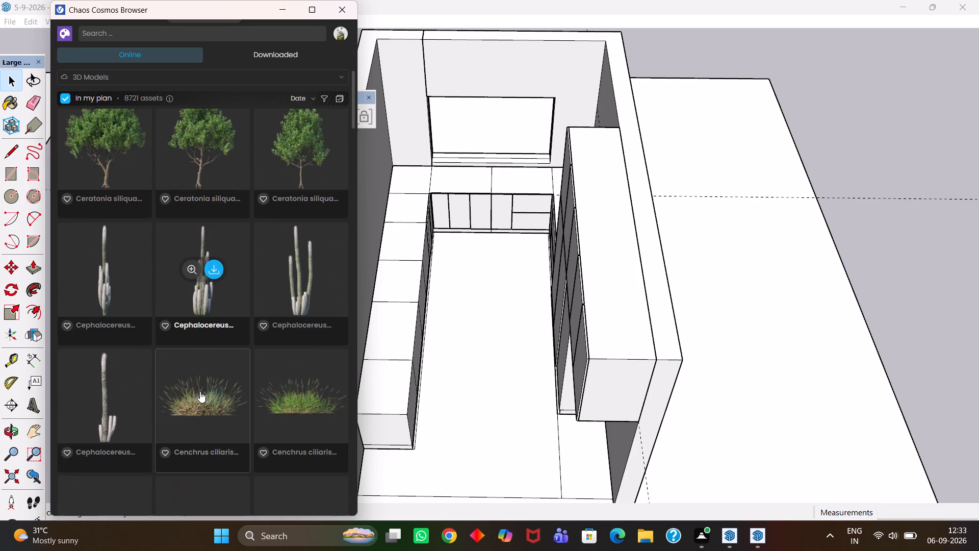
pyautogui.scroll(-13, 200, 391)
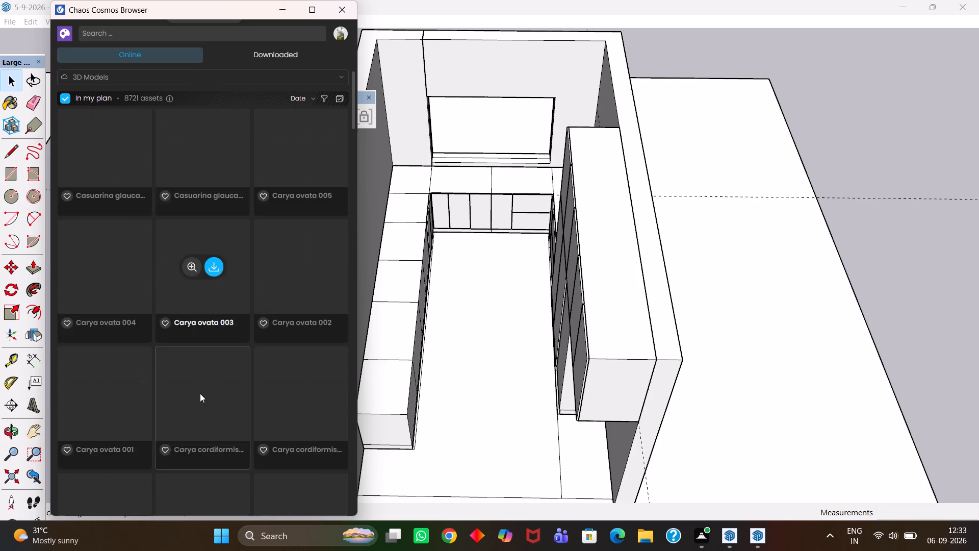
pyautogui.scroll(-9, 200, 393)
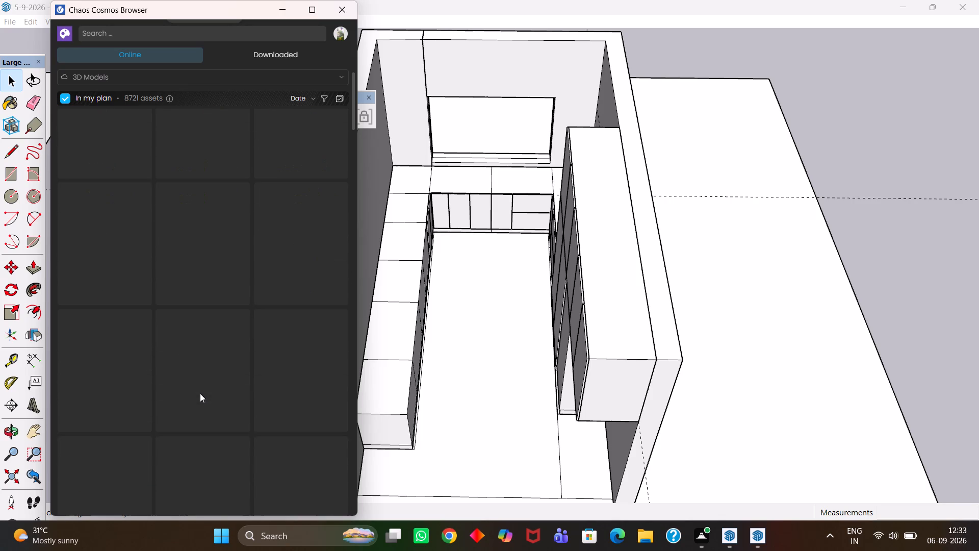
pyautogui.scroll(-2, 200, 393)
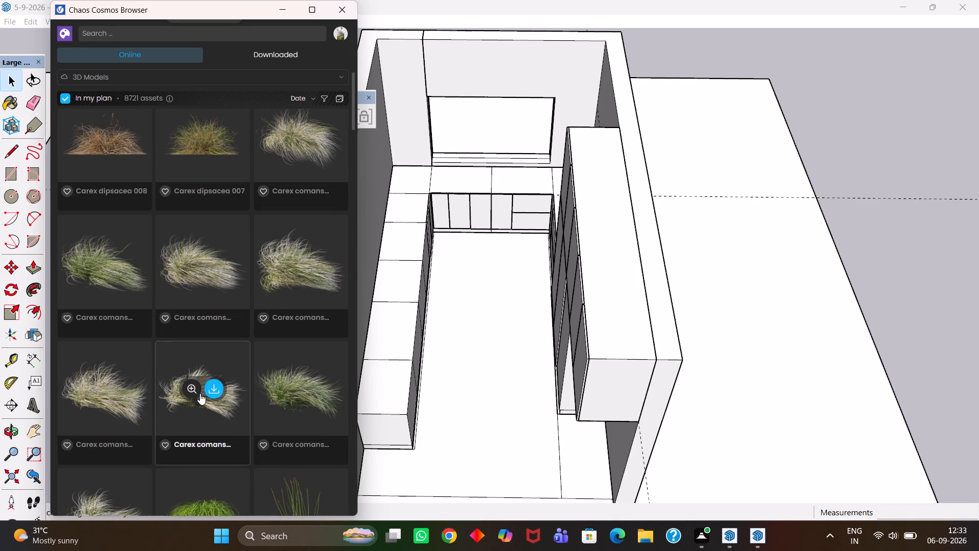
pyautogui.scroll(-5, 200, 394)
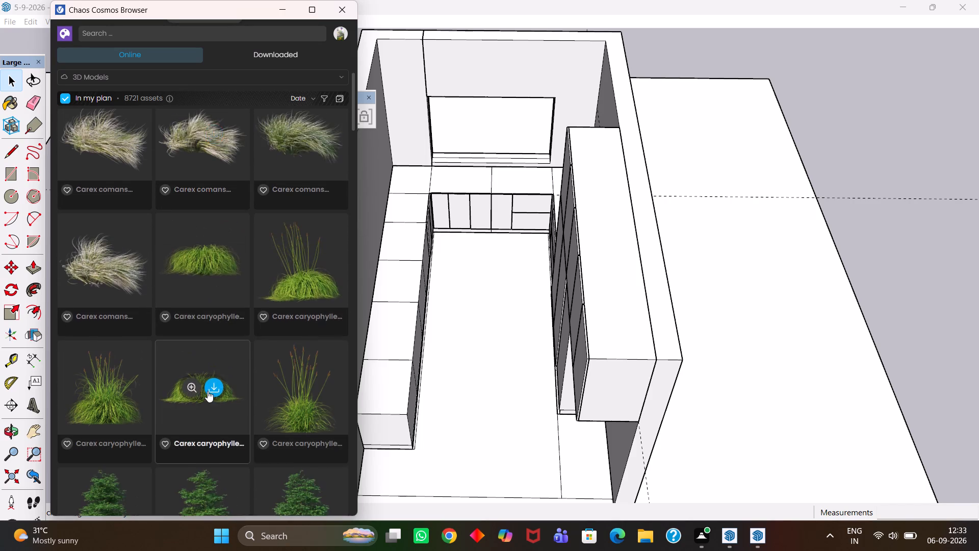
pyautogui.scroll(-9, 208, 391)
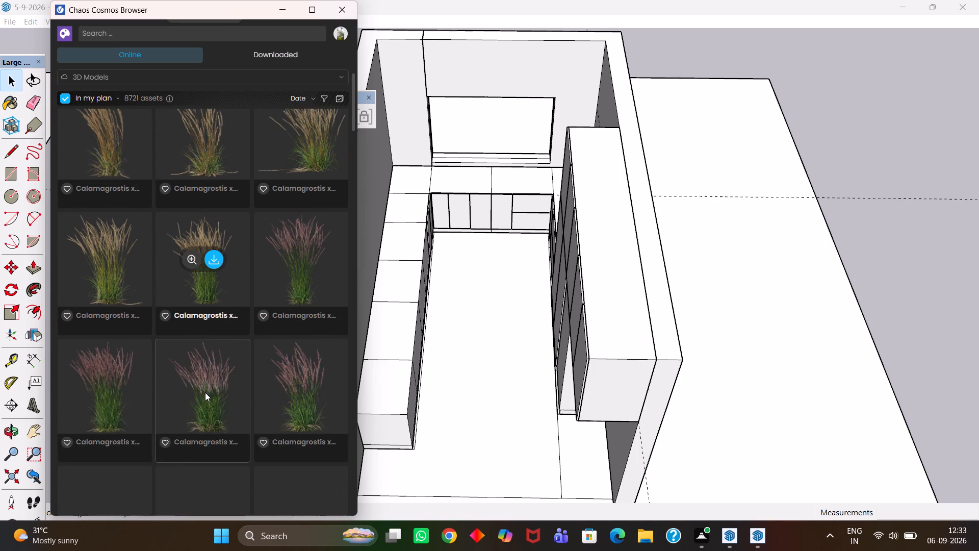
pyautogui.scroll(-7, 205, 392)
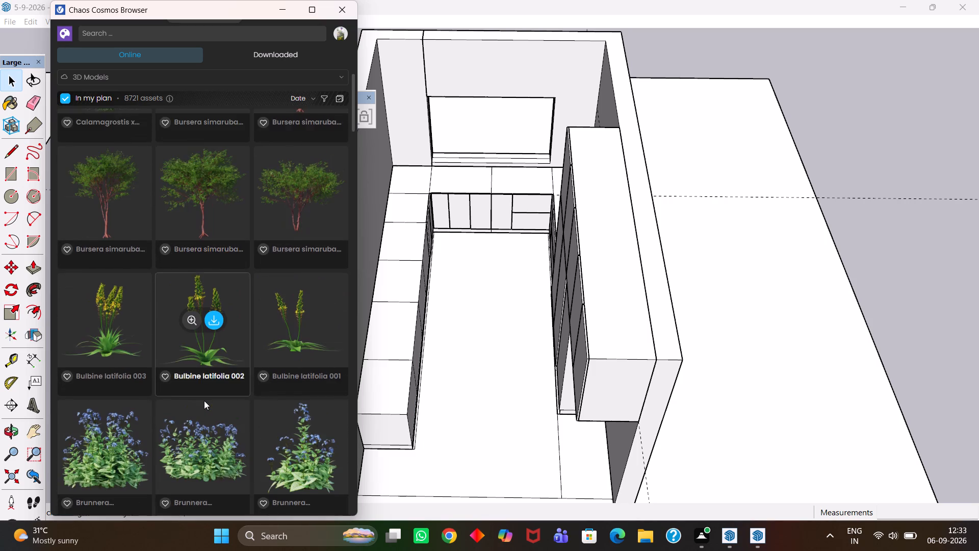
pyautogui.scroll(-5, 204, 400)
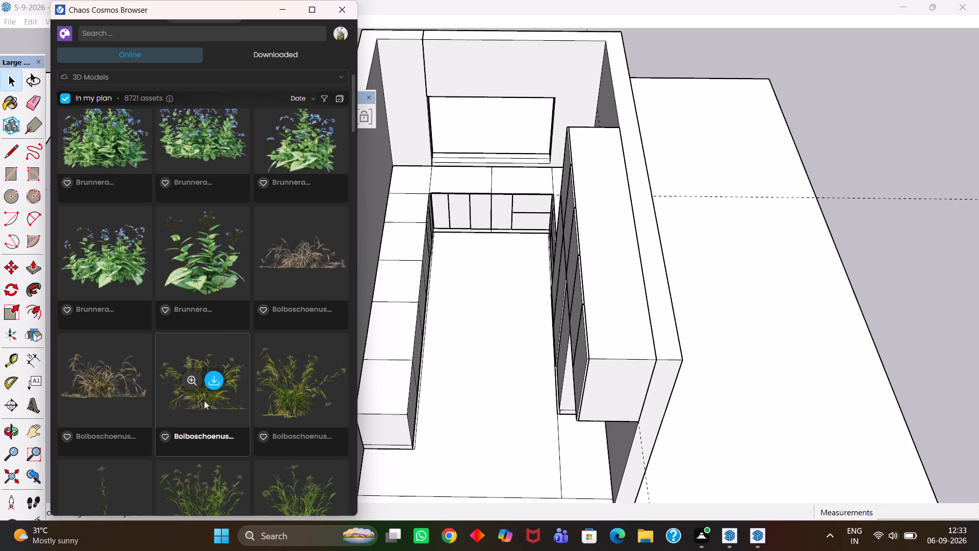
pyautogui.scroll(-3, 204, 410)
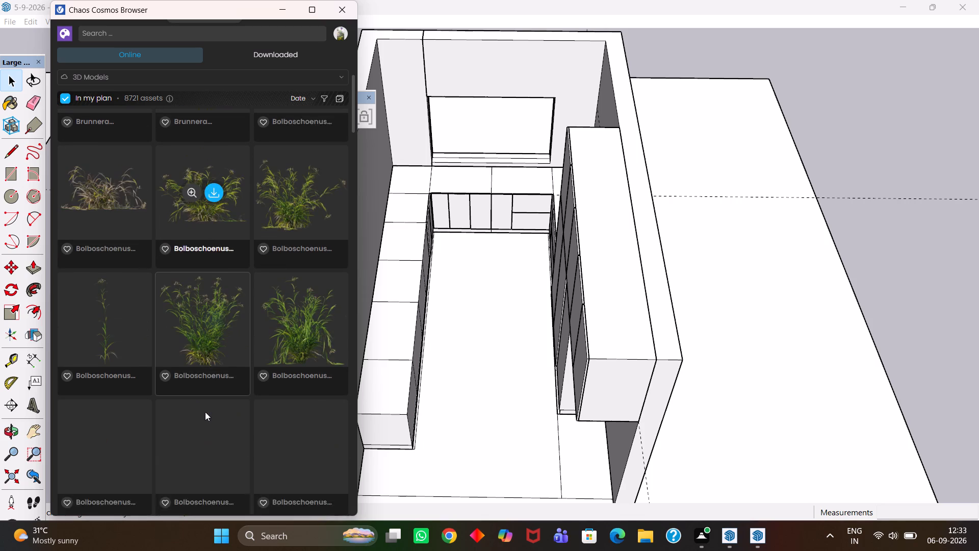
pyautogui.scroll(-9, 205, 412)
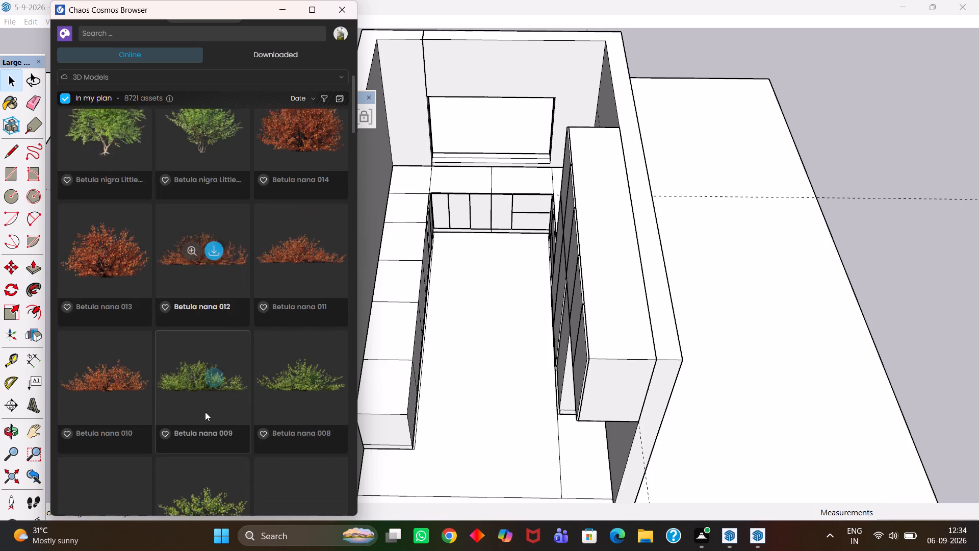
pyautogui.scroll(-7, 205, 412)
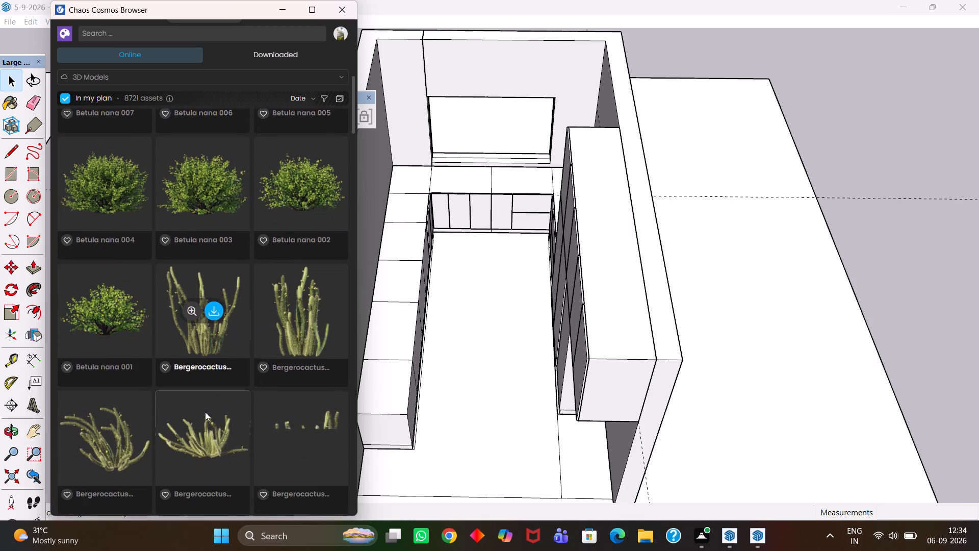
pyautogui.scroll(-11, 205, 412)
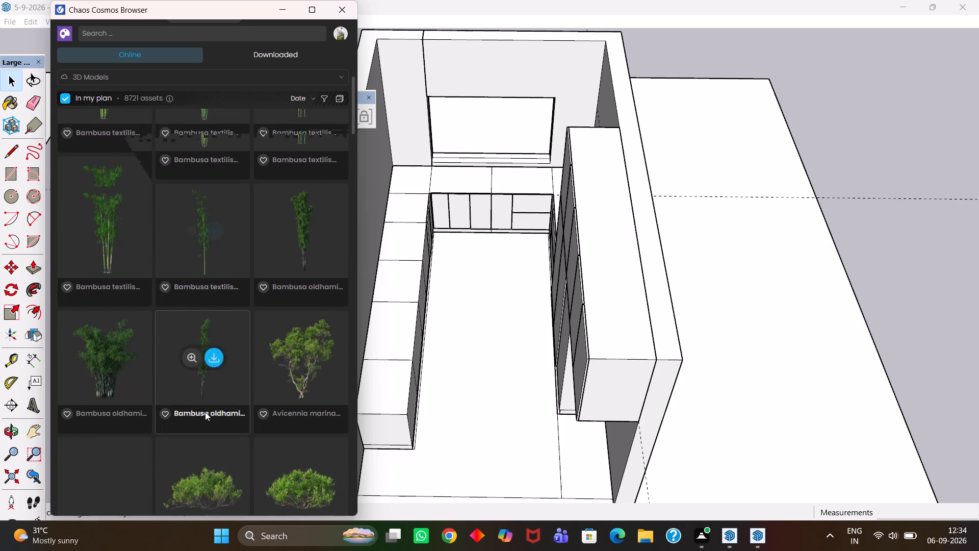
pyautogui.scroll(-2, 205, 412)
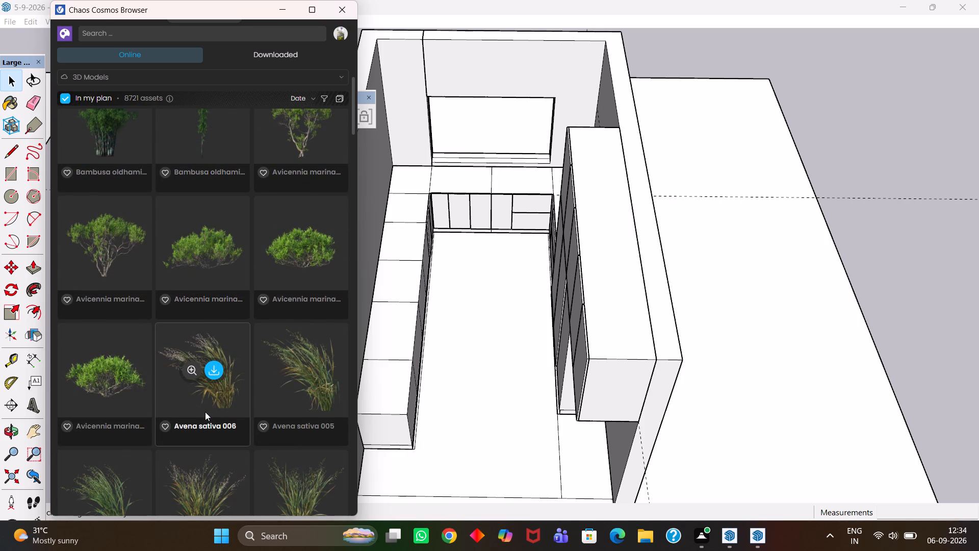
pyautogui.scroll(-6, 205, 412)
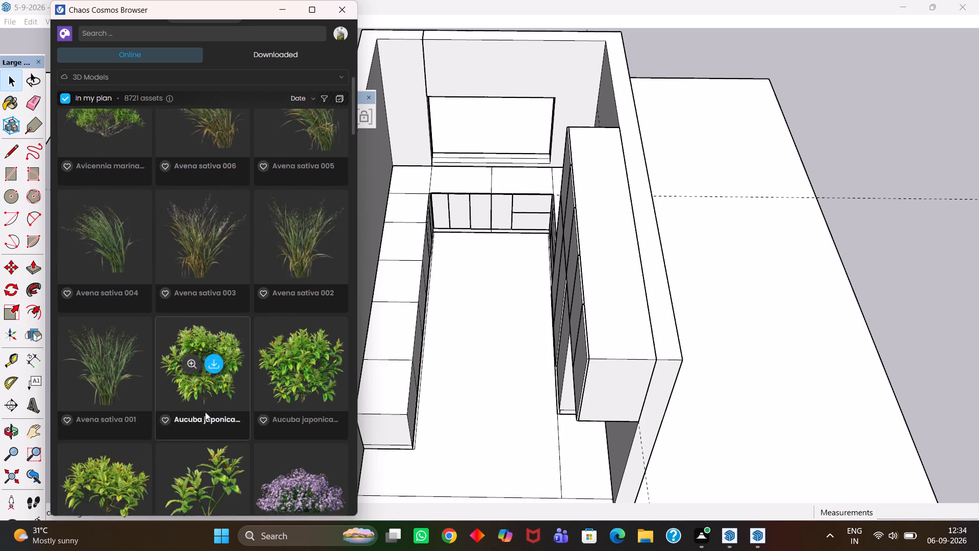
pyautogui.scroll(-7, 205, 412)
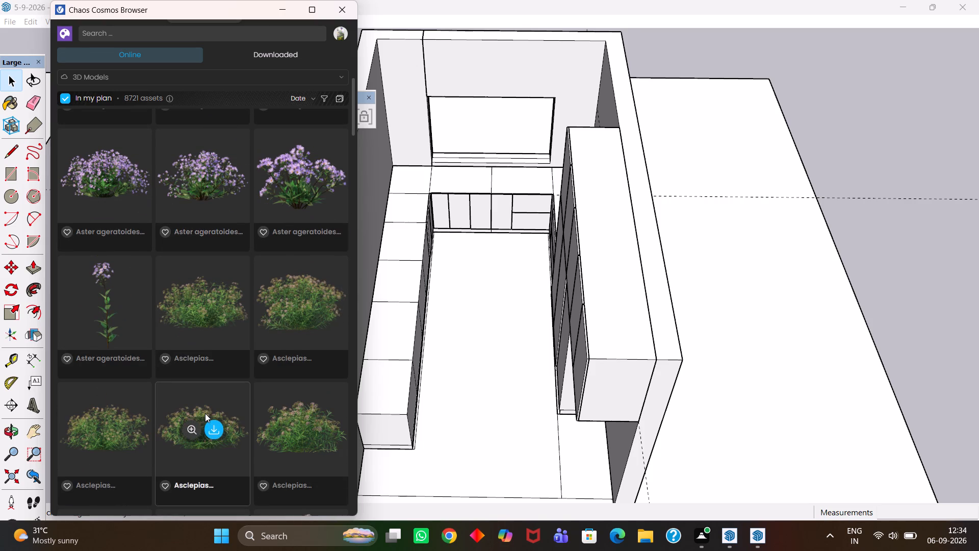
pyautogui.scroll(-5, 205, 413)
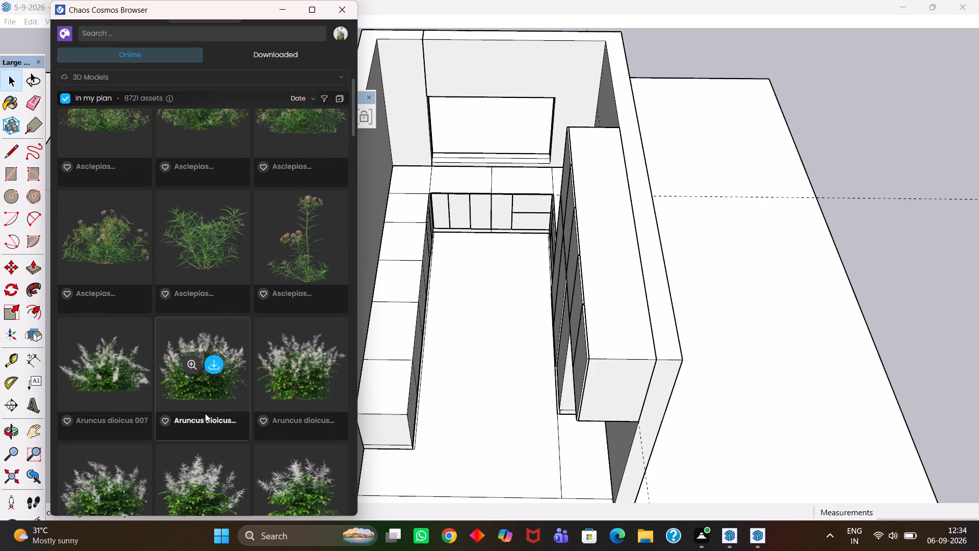
pyautogui.scroll(-4, 205, 413)
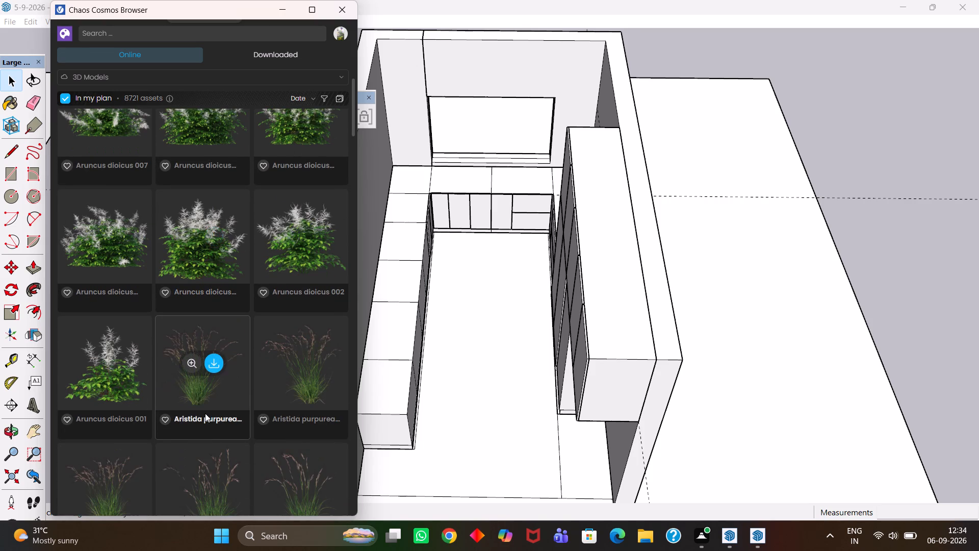
pyautogui.scroll(-4, 205, 413)
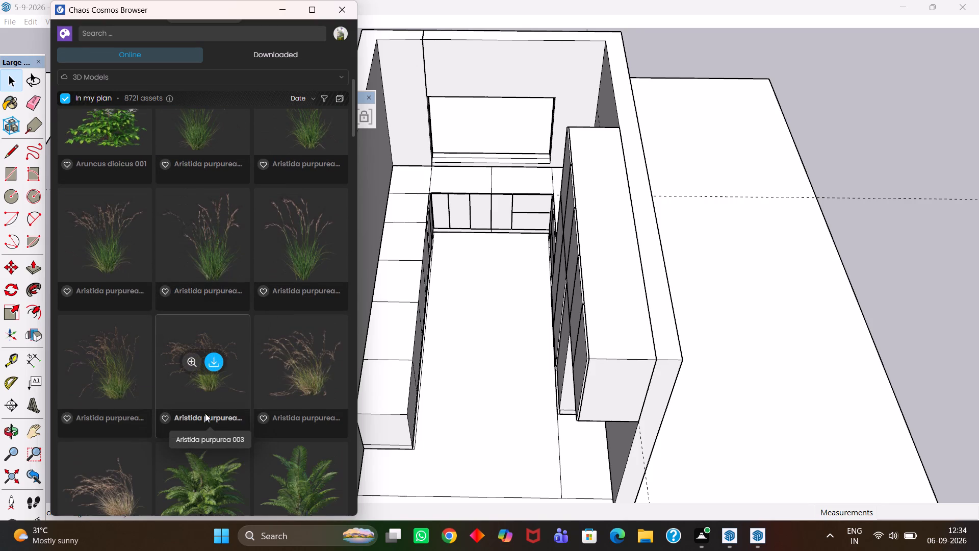
pyautogui.scroll(-2, 205, 413)
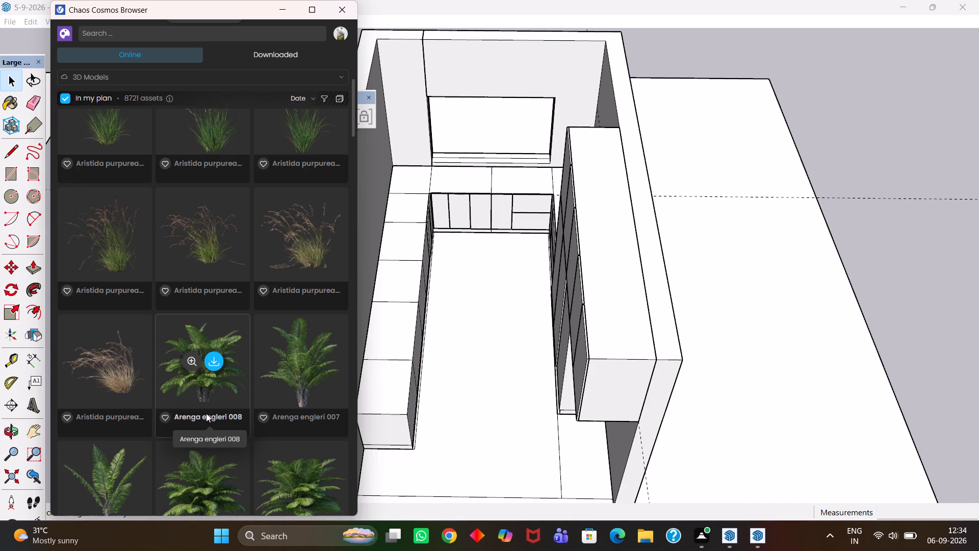
pyautogui.scroll(-5, 208, 415)
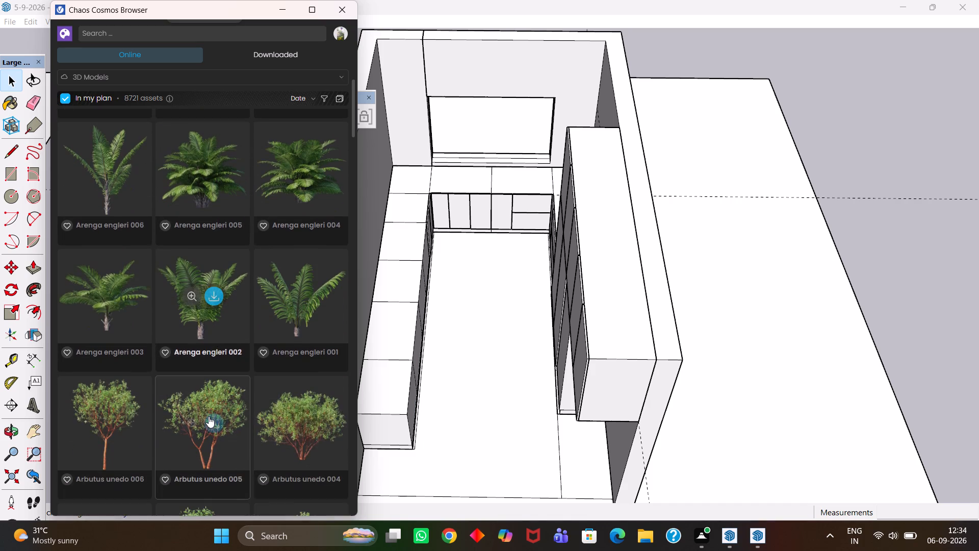
# Look further through the date-sorted online 3D Models in Chaos Cosmos, past the palms, flowers and trees, for items suited to the kitchen.
pyautogui.scroll(-11, 209, 416)
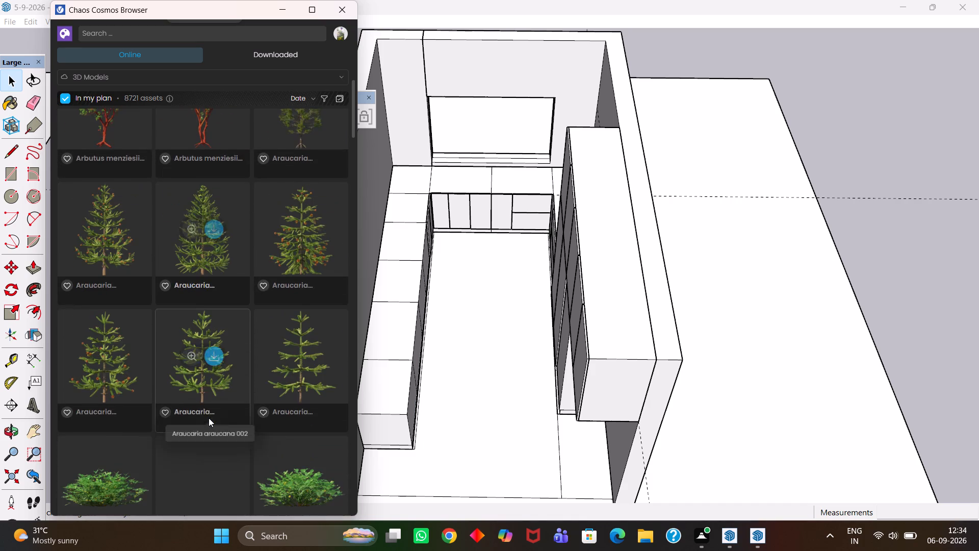
pyautogui.scroll(-10, 209, 418)
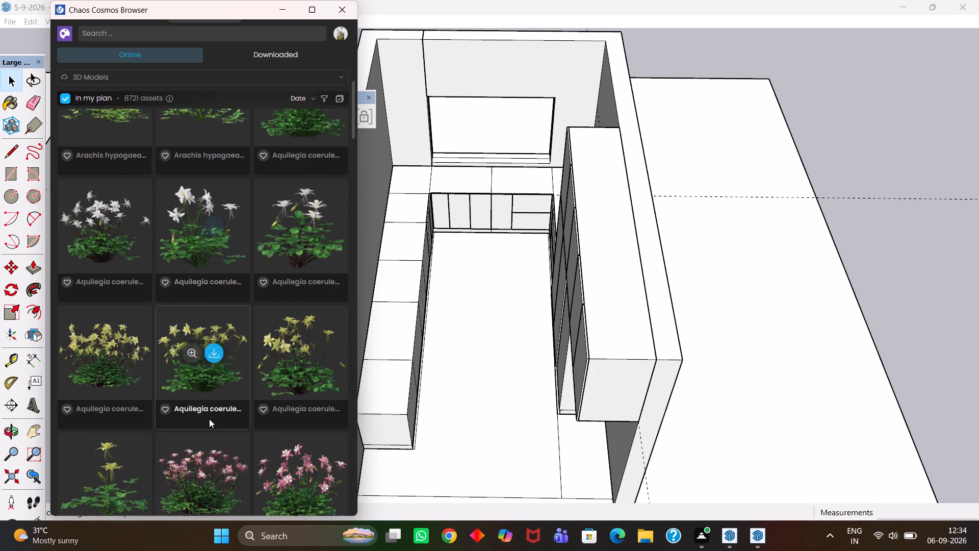
pyautogui.scroll(-2, 209, 419)
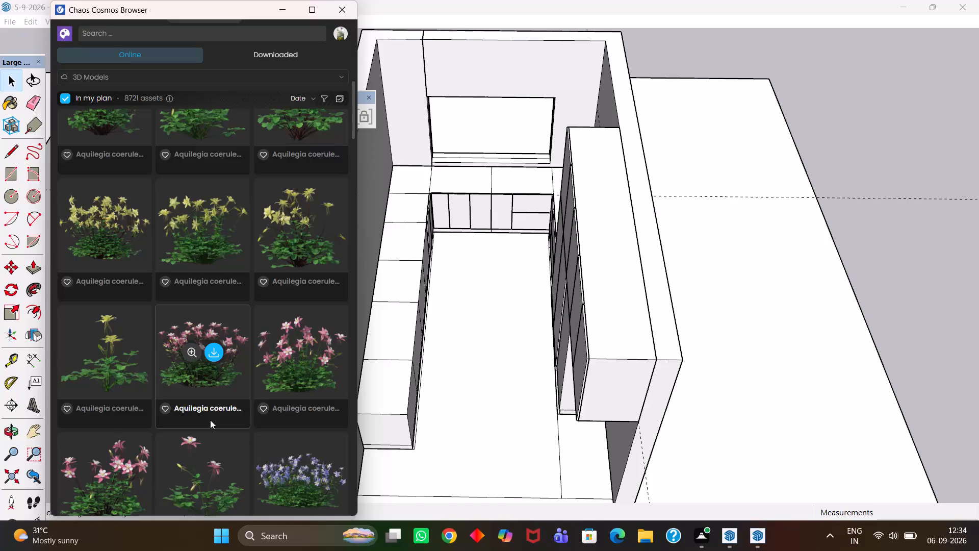
pyautogui.scroll(-7, 210, 419)
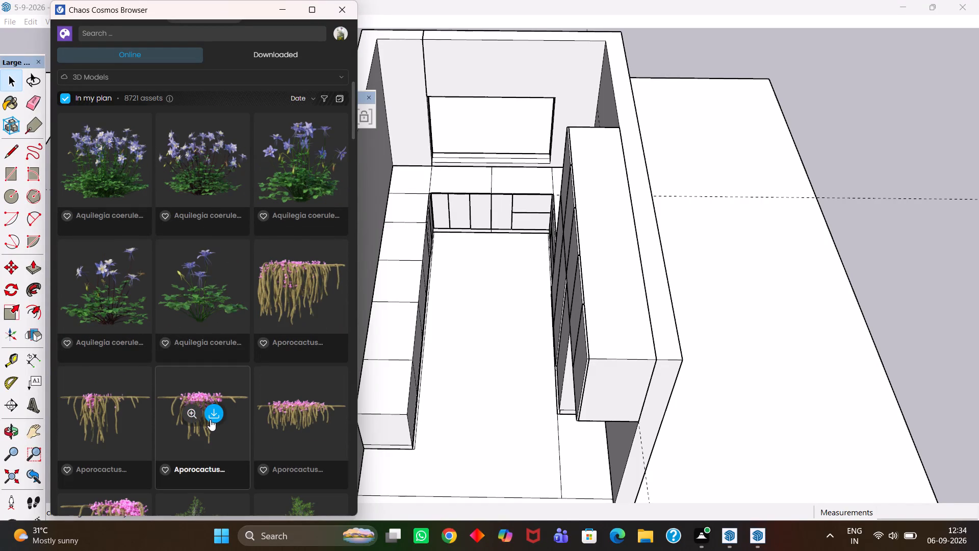
pyautogui.scroll(-2, 210, 419)
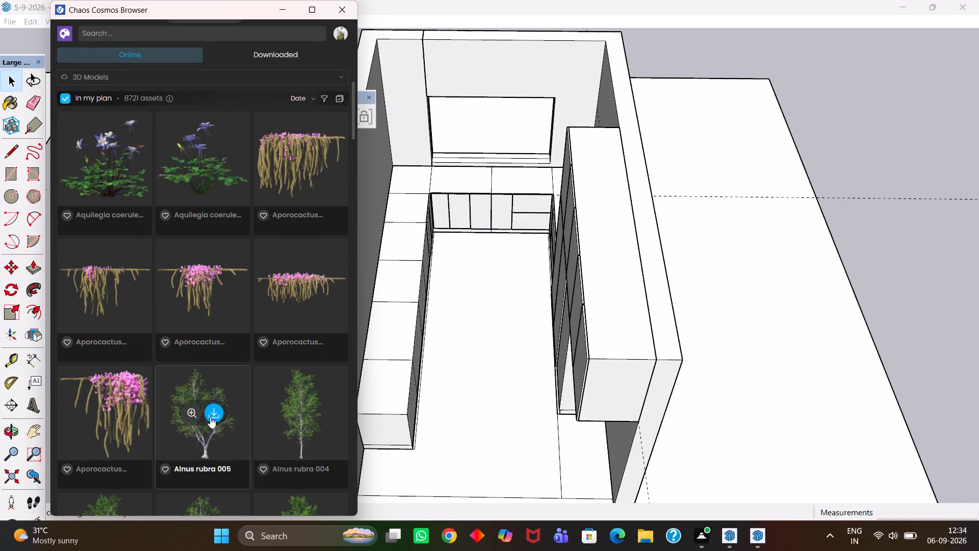
pyautogui.scroll(-2, 213, 407)
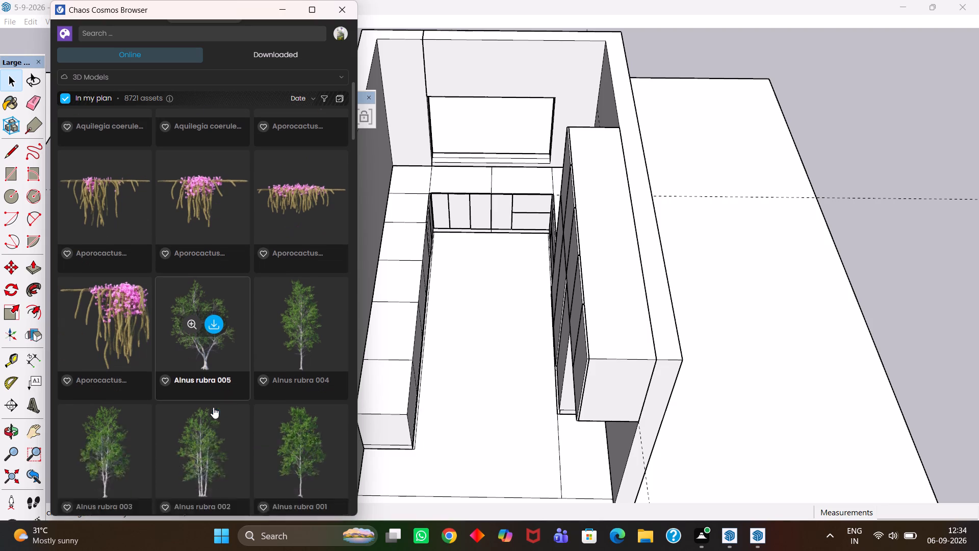
pyautogui.scroll(-8, 218, 391)
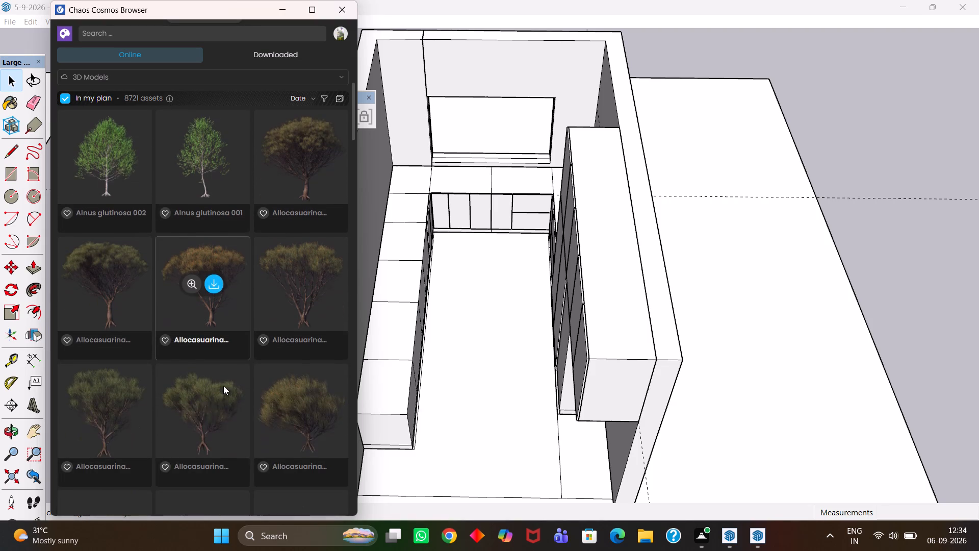
pyautogui.scroll(-3, 223, 386)
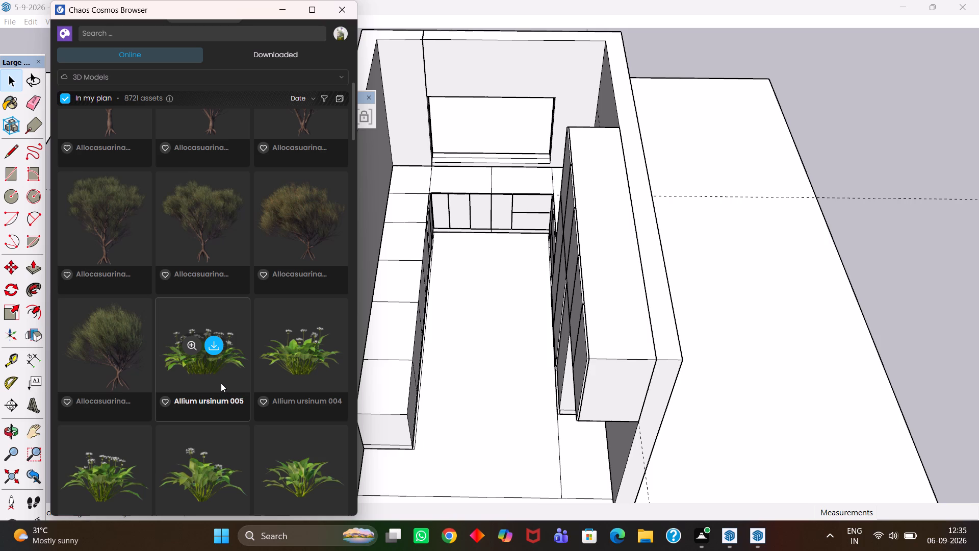
pyautogui.scroll(-5, 213, 341)
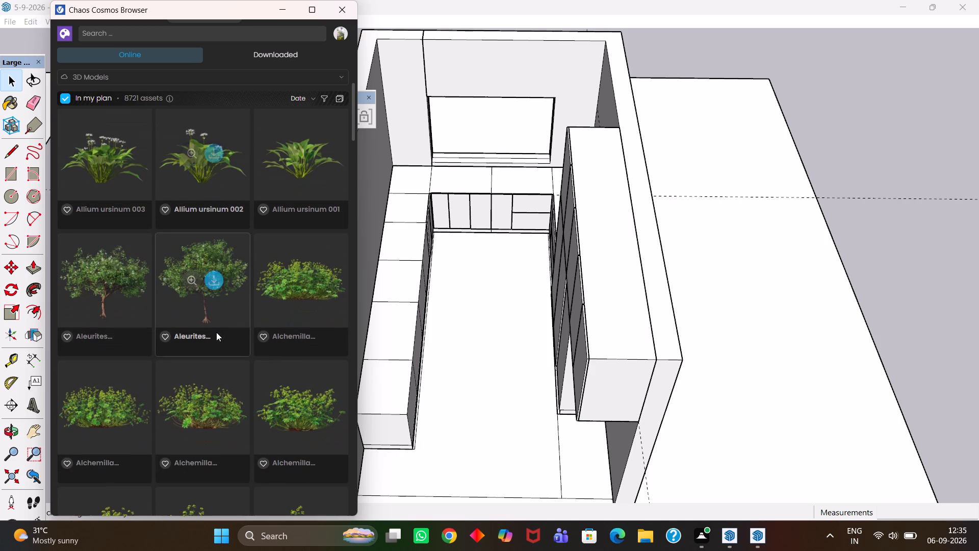
pyautogui.scroll(-2, 216, 332)
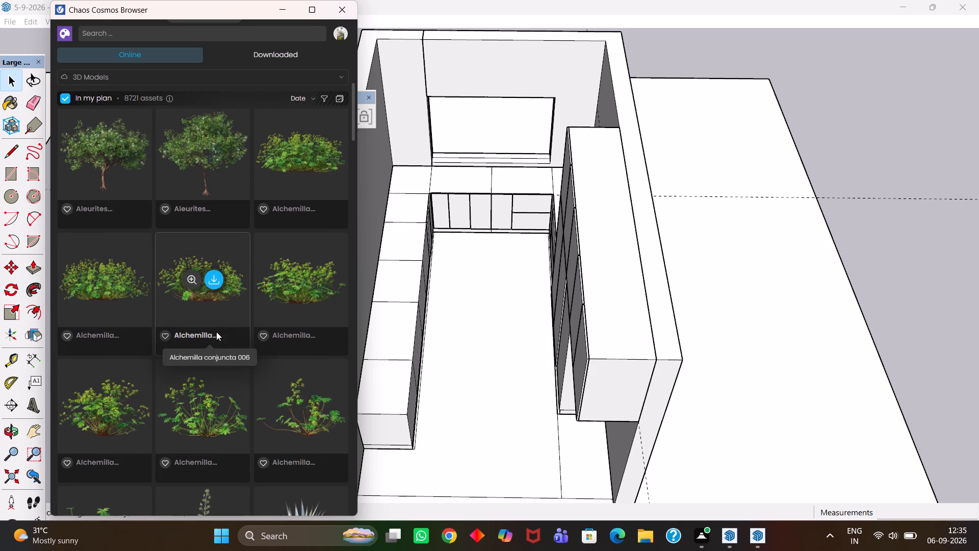
pyautogui.scroll(-4, 225, 332)
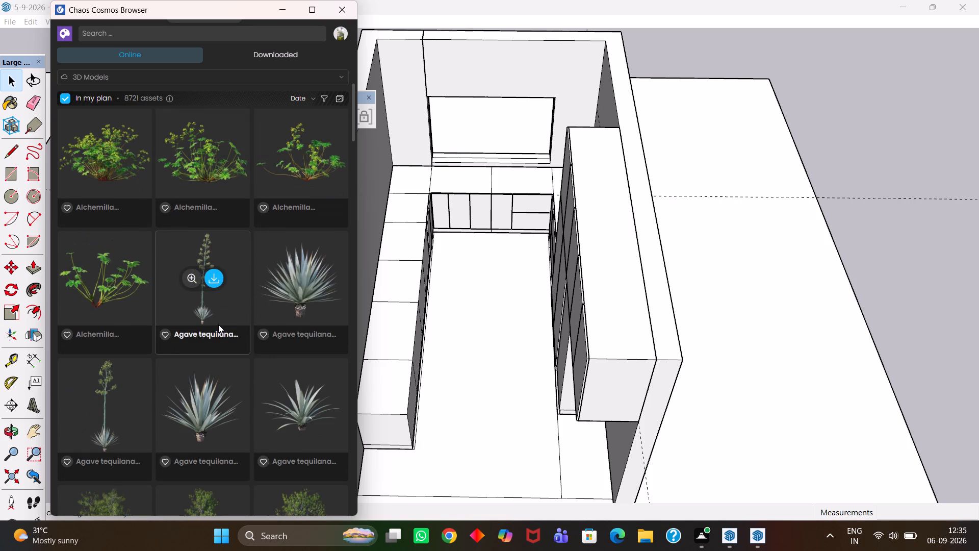
pyautogui.scroll(-2, 212, 324)
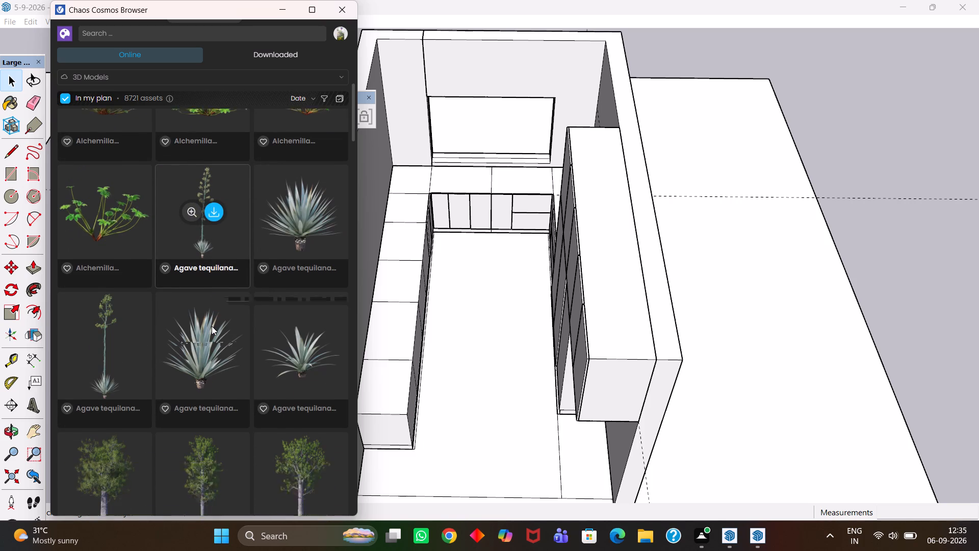
pyautogui.scroll(-7, 209, 326)
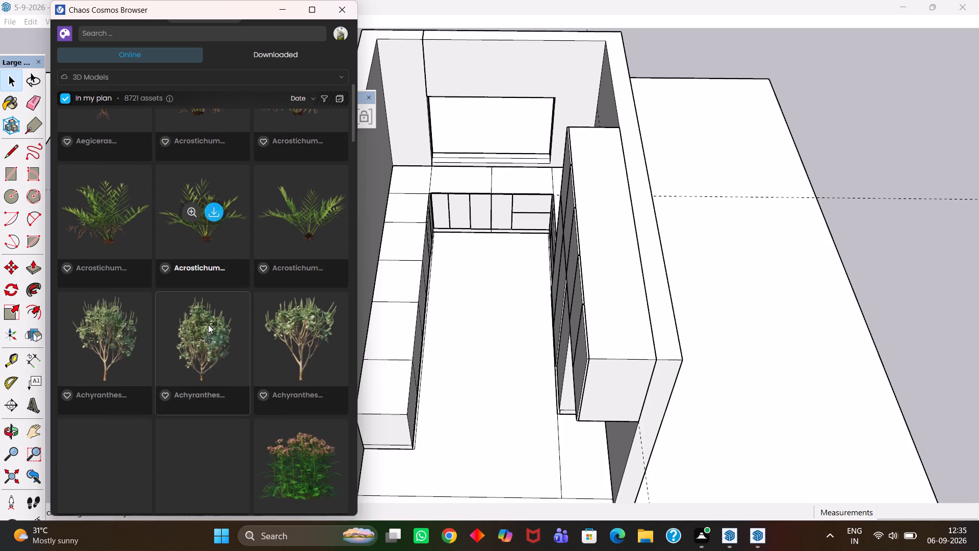
pyautogui.scroll(-2, 208, 324)
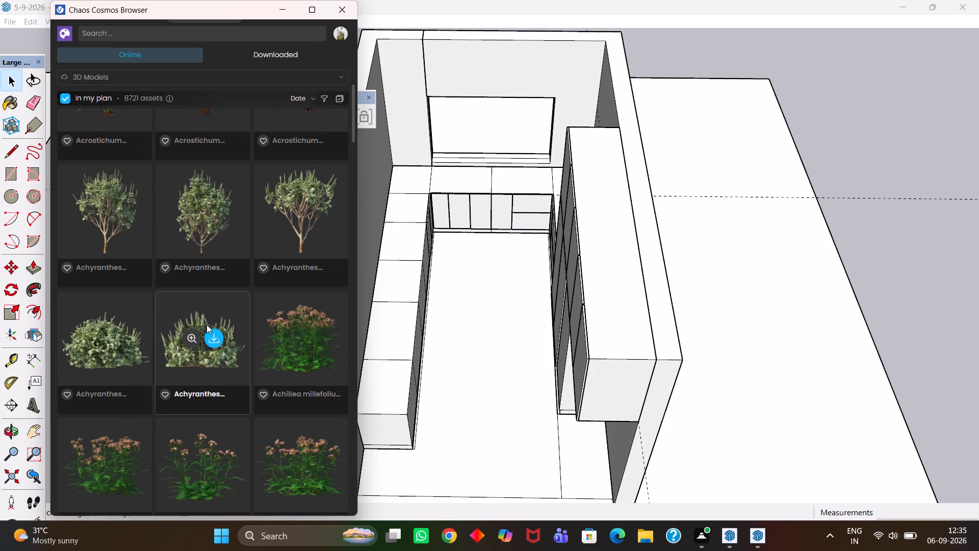
pyautogui.scroll(-12, 207, 324)
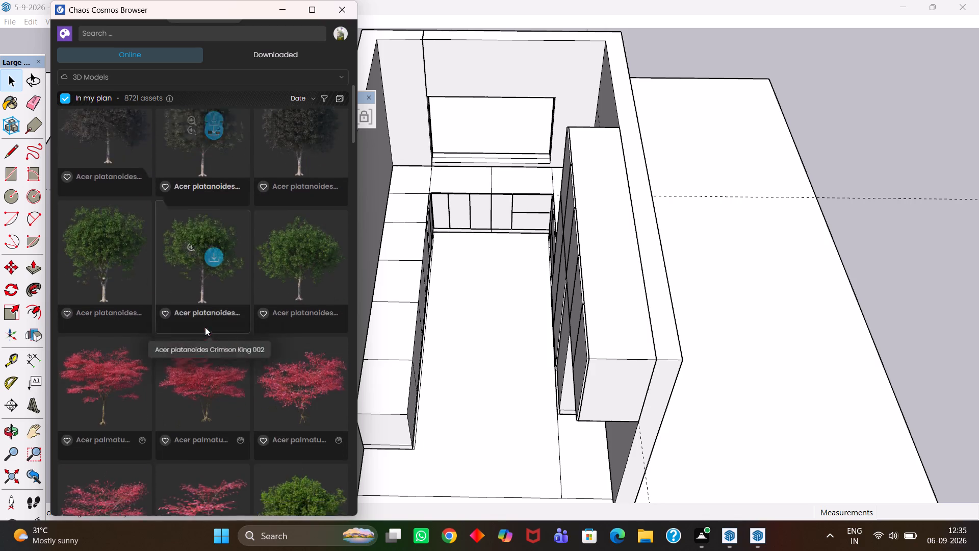
pyautogui.scroll(-5, 205, 327)
# Go back up through the online 3D Models, past the vegetation, to review the newer furniture and decor assets such as sofas, vases and chairs.
pyautogui.scroll(6, 204, 327)
pyautogui.scroll(17, 201, 326)
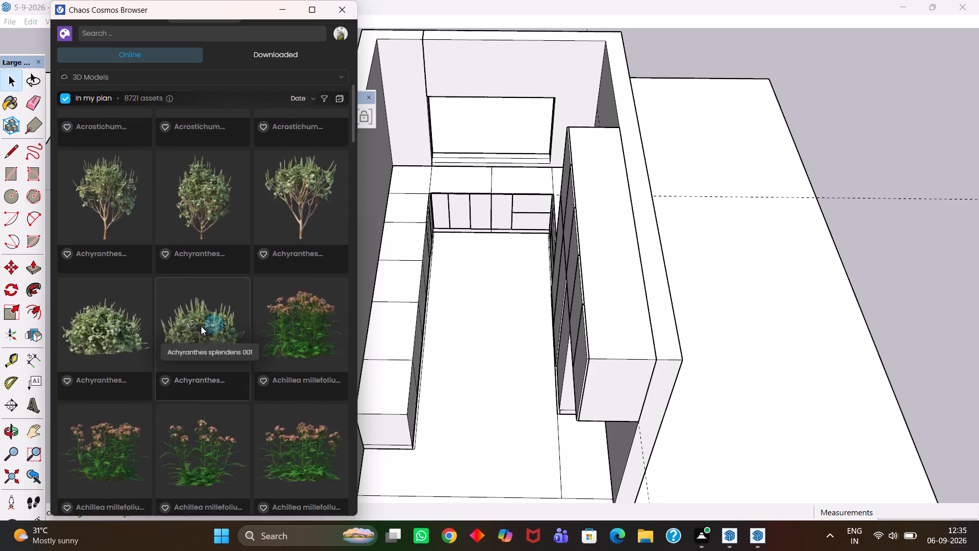
pyautogui.scroll(20, 201, 326)
pyautogui.scroll(18, 201, 326)
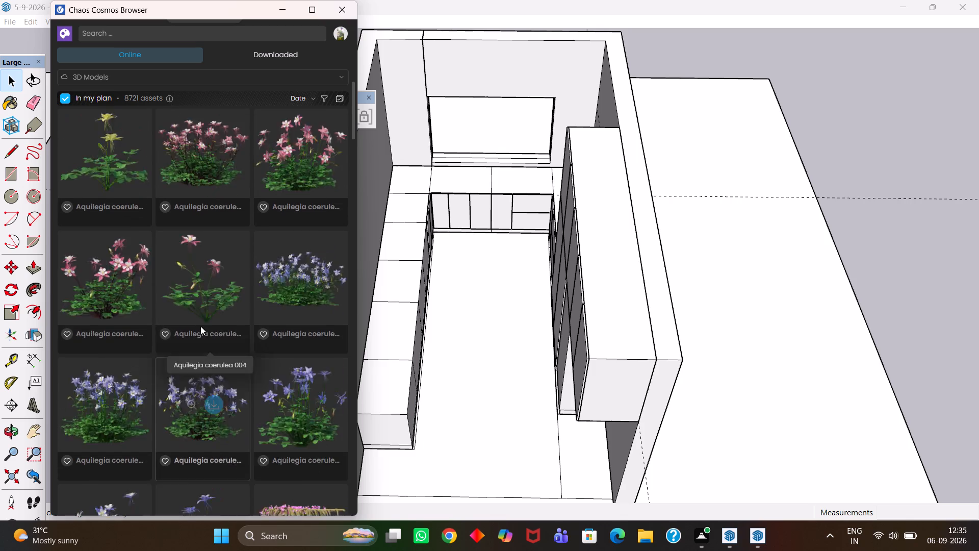
pyautogui.scroll(13, 200, 326)
pyautogui.scroll(17, 200, 326)
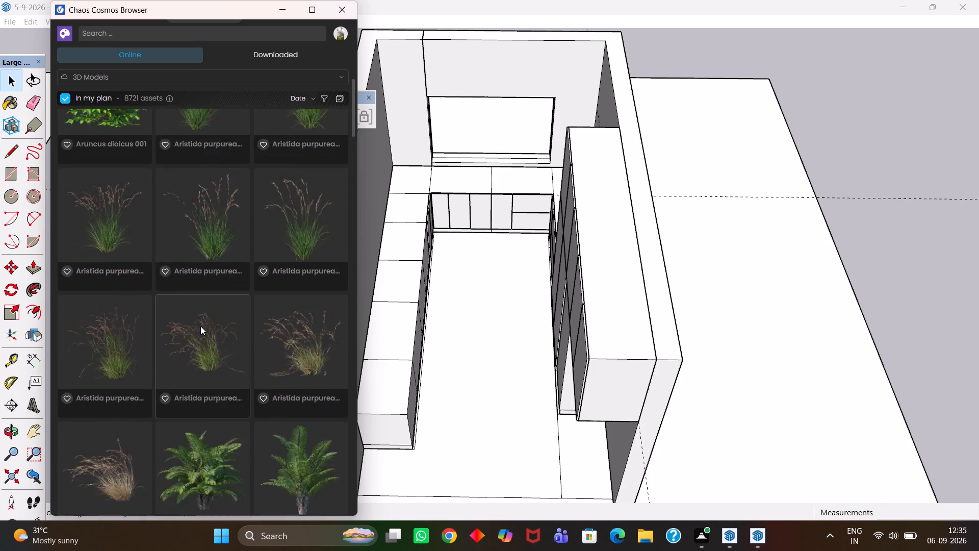
pyautogui.scroll(20, 200, 326)
pyautogui.scroll(11, 200, 326)
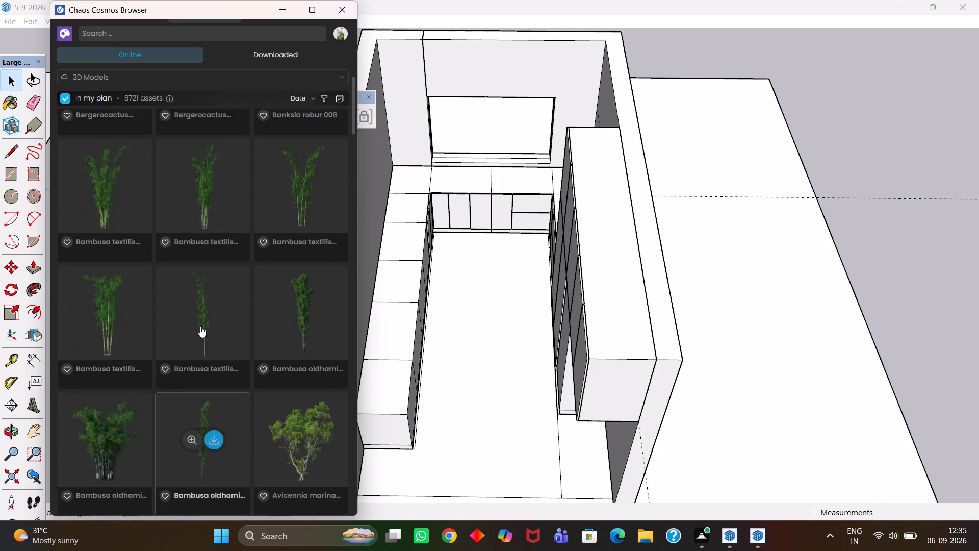
pyautogui.scroll(20, 200, 326)
pyautogui.scroll(13, 200, 326)
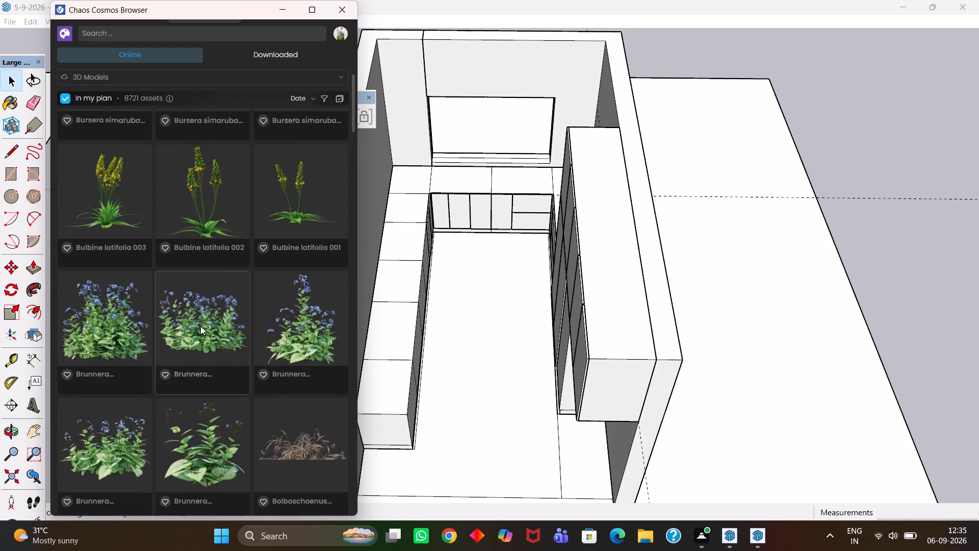
pyautogui.scroll(20, 200, 326)
pyautogui.scroll(11, 200, 326)
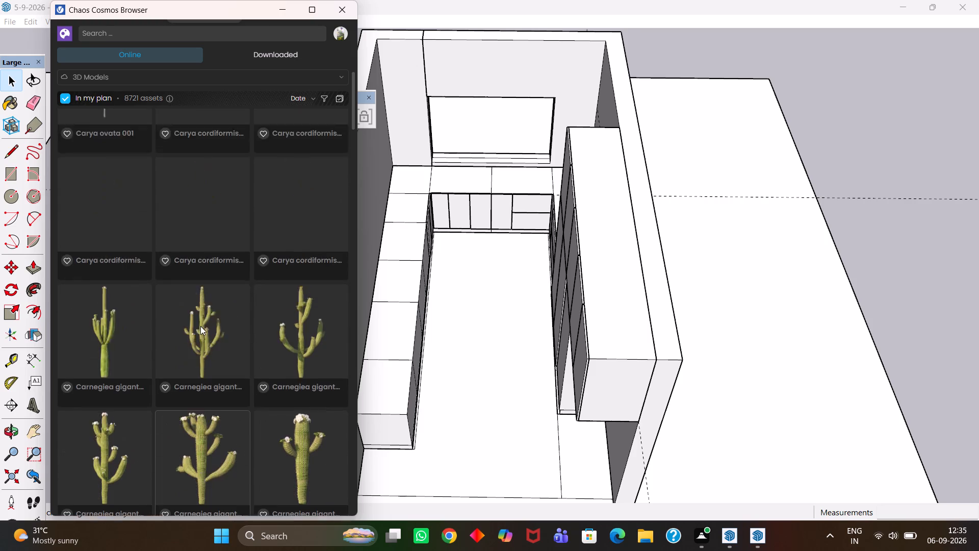
pyautogui.scroll(20, 200, 326)
pyautogui.scroll(18, 200, 326)
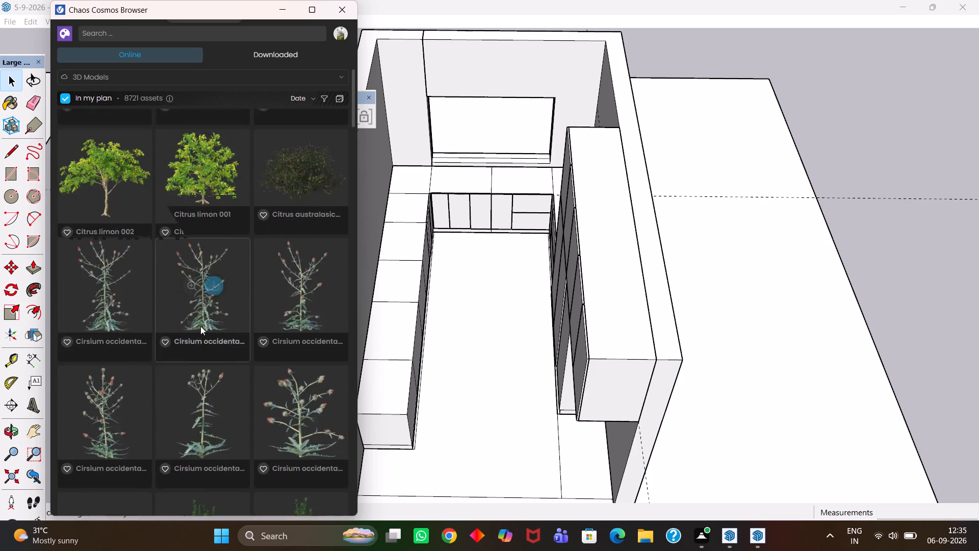
pyautogui.scroll(20, 200, 326)
pyautogui.scroll(14, 200, 326)
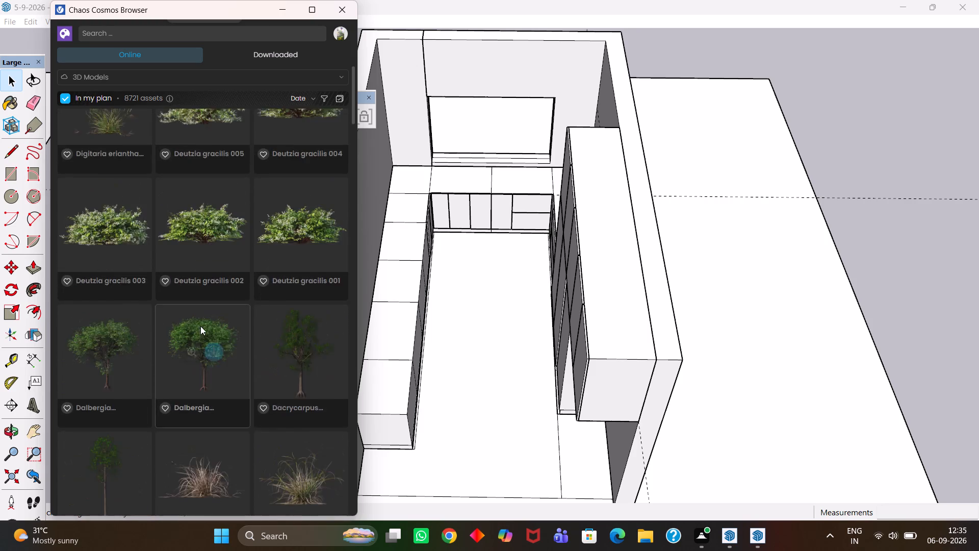
pyautogui.scroll(20, 200, 326)
pyautogui.scroll(13, 200, 326)
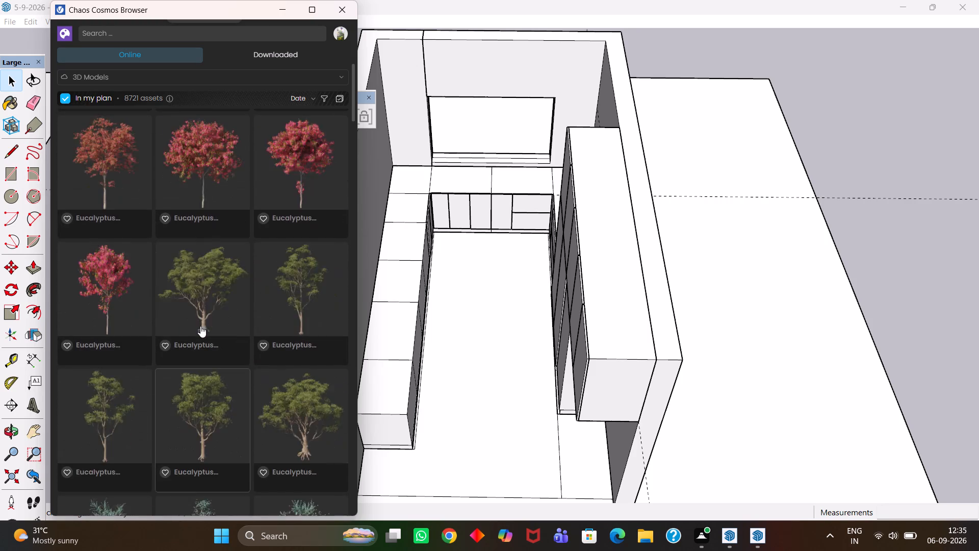
pyautogui.scroll(20, 200, 326)
pyautogui.scroll(13, 200, 326)
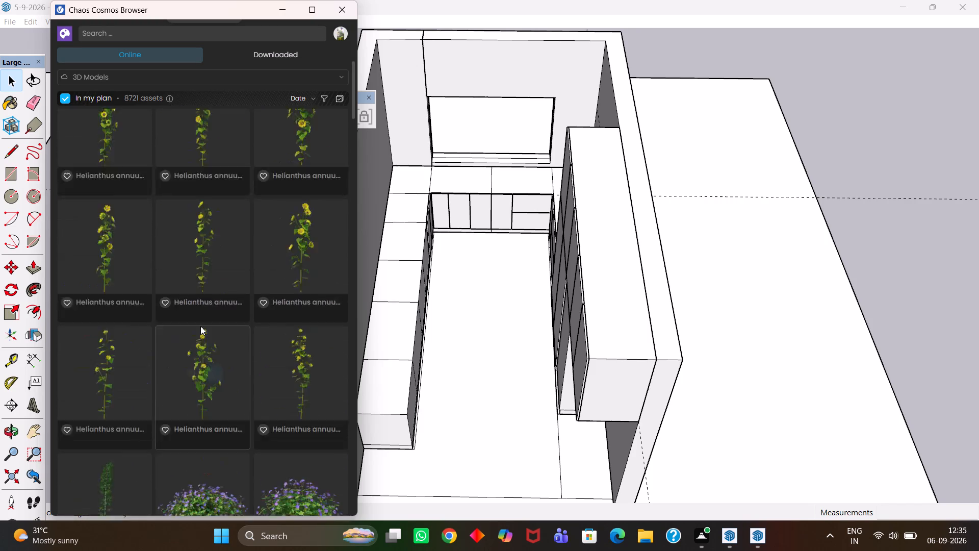
pyautogui.scroll(20, 200, 326)
pyautogui.scroll(13, 200, 326)
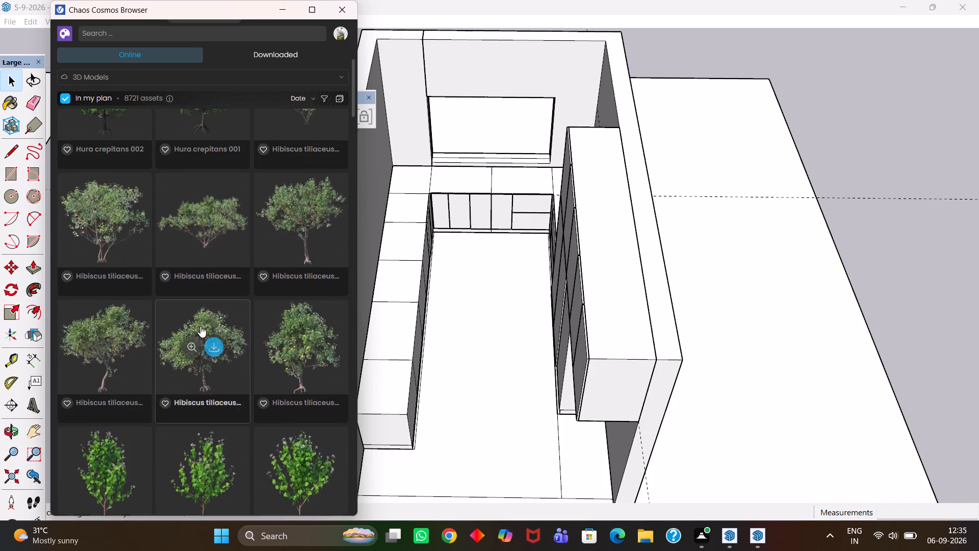
pyautogui.scroll(20, 200, 326)
pyautogui.scroll(13, 200, 326)
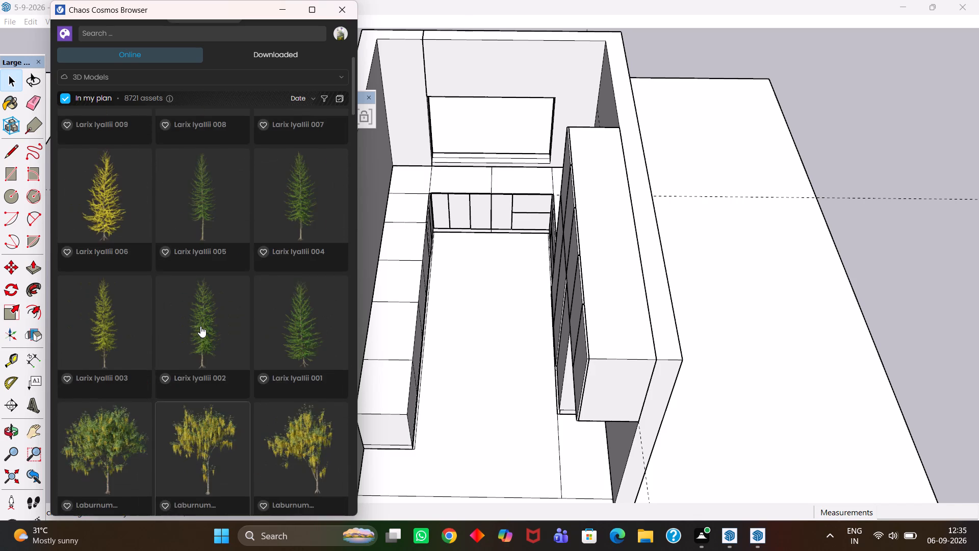
pyautogui.scroll(20, 200, 326)
pyautogui.scroll(11, 200, 326)
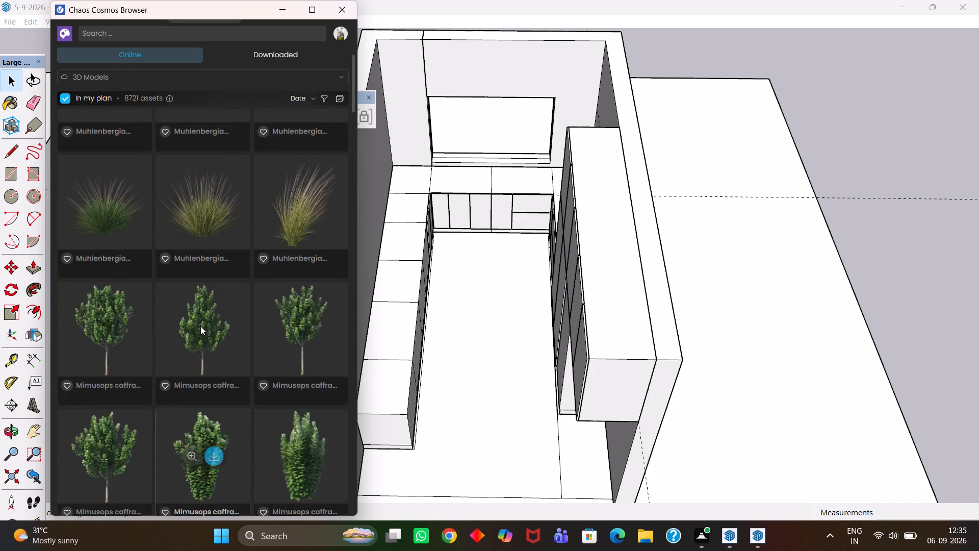
pyautogui.scroll(20, 200, 326)
pyautogui.scroll(18, 200, 326)
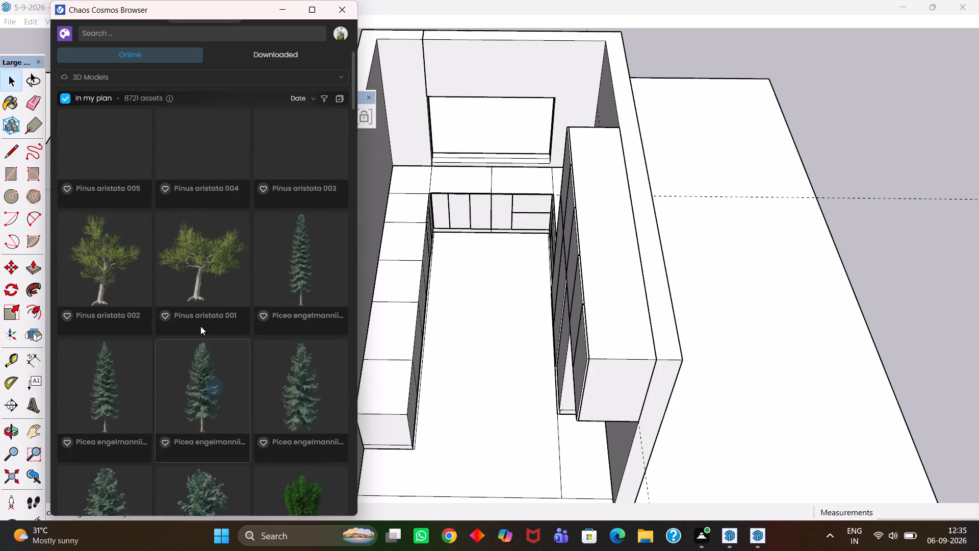
pyautogui.scroll(17, 200, 326)
pyautogui.scroll(20, 200, 326)
pyautogui.scroll(20, 200, 326)
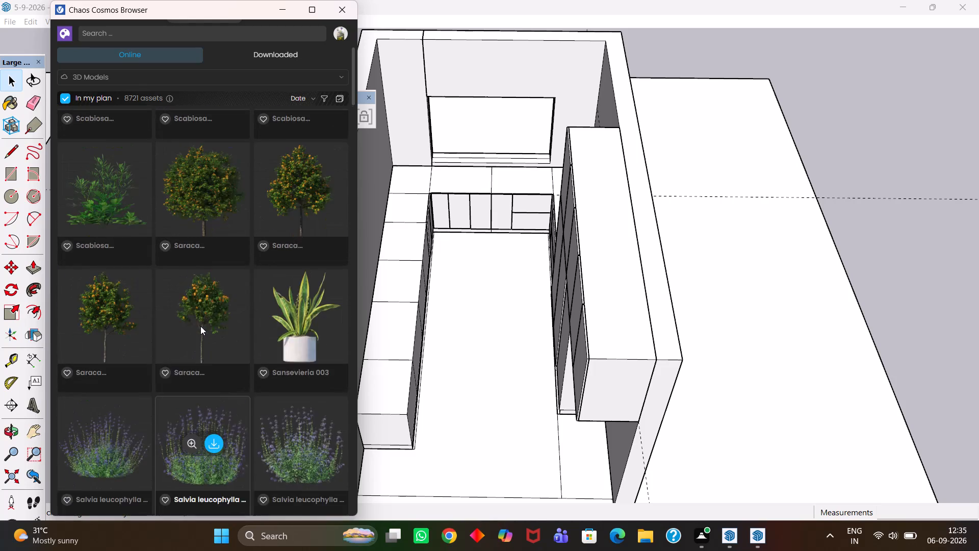
pyautogui.scroll(7, 200, 326)
pyautogui.scroll(17, 200, 326)
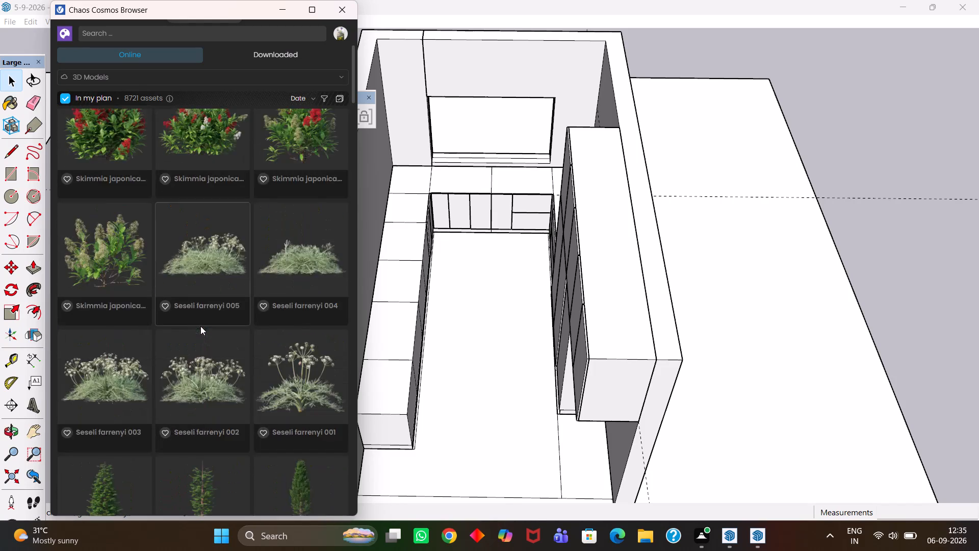
pyautogui.scroll(19, 200, 326)
pyautogui.scroll(10, 200, 326)
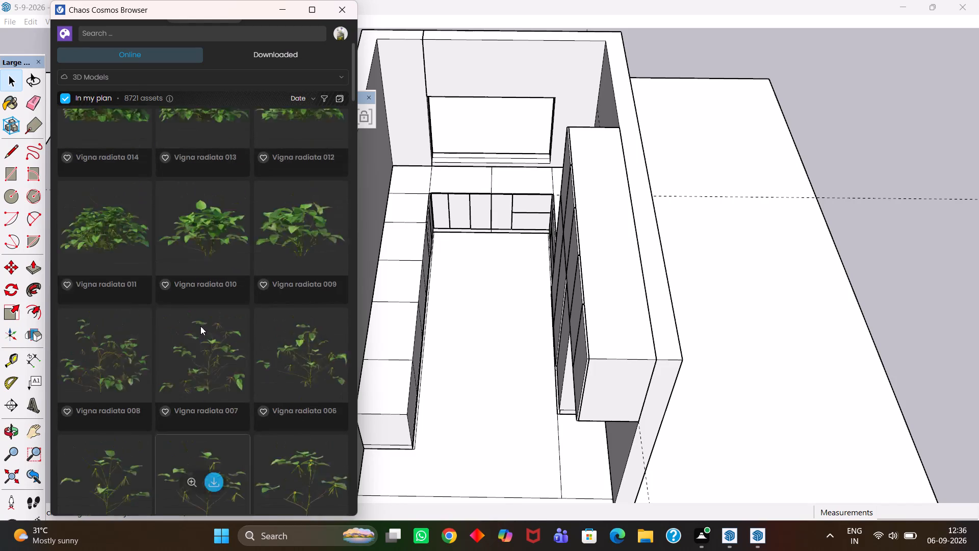
pyautogui.scroll(12, 200, 326)
pyautogui.scroll(15, 200, 326)
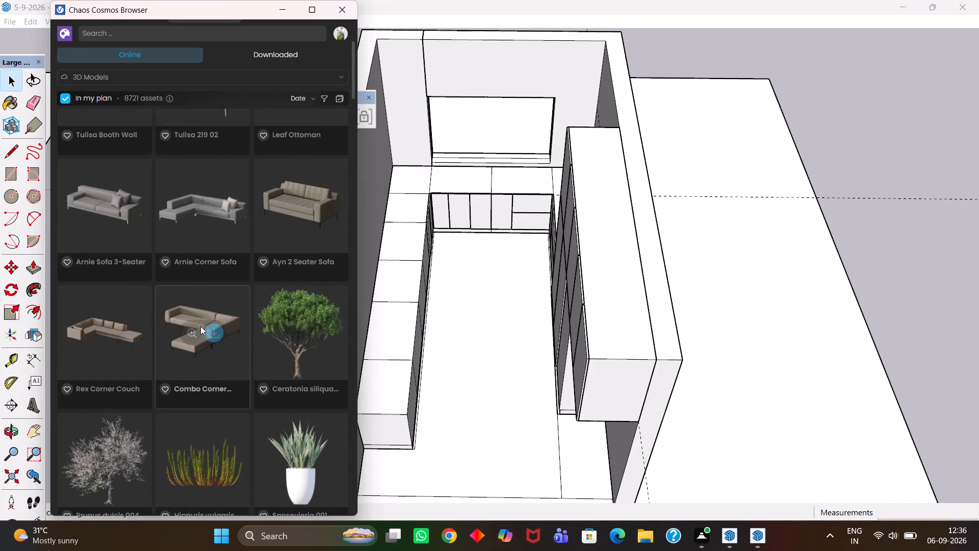
pyautogui.scroll(19, 200, 326)
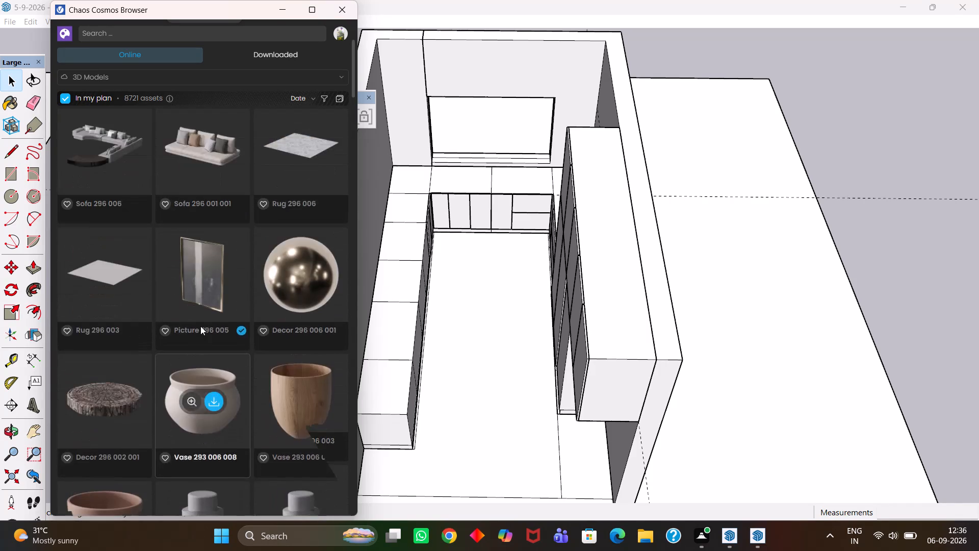
pyautogui.scroll(20, 200, 326)
pyautogui.scroll(8, 200, 326)
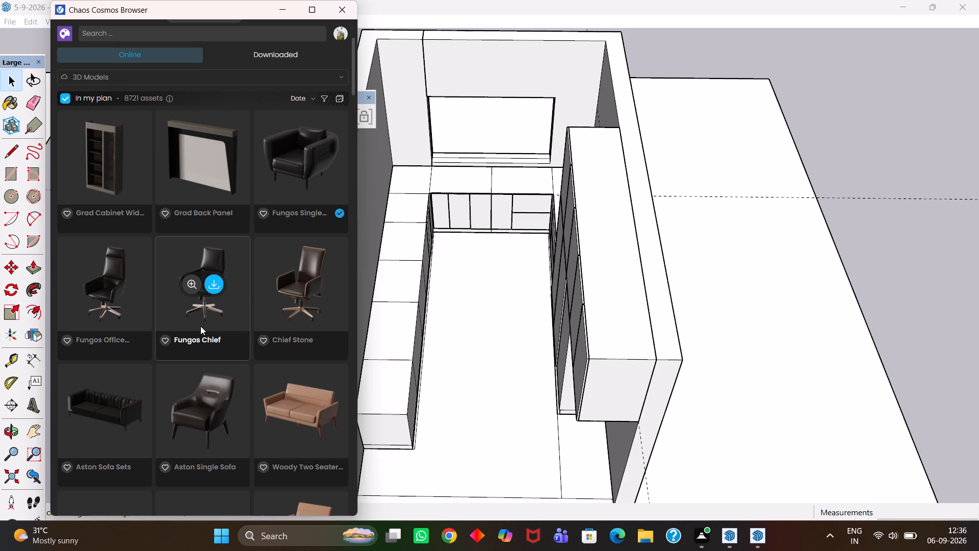
# Go back up through the date-sorted online 3D Models, past office furniture, glassware, people and trees, looking for kitchen items.
pyautogui.scroll(4, 179, 321)
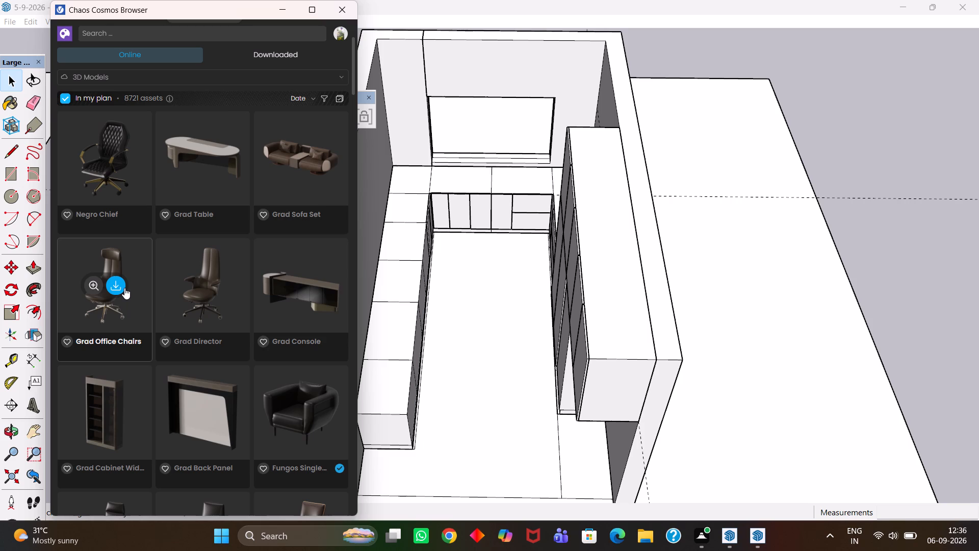
pyautogui.scroll(-1, 30, 270)
pyautogui.scroll(5, 2, 269)
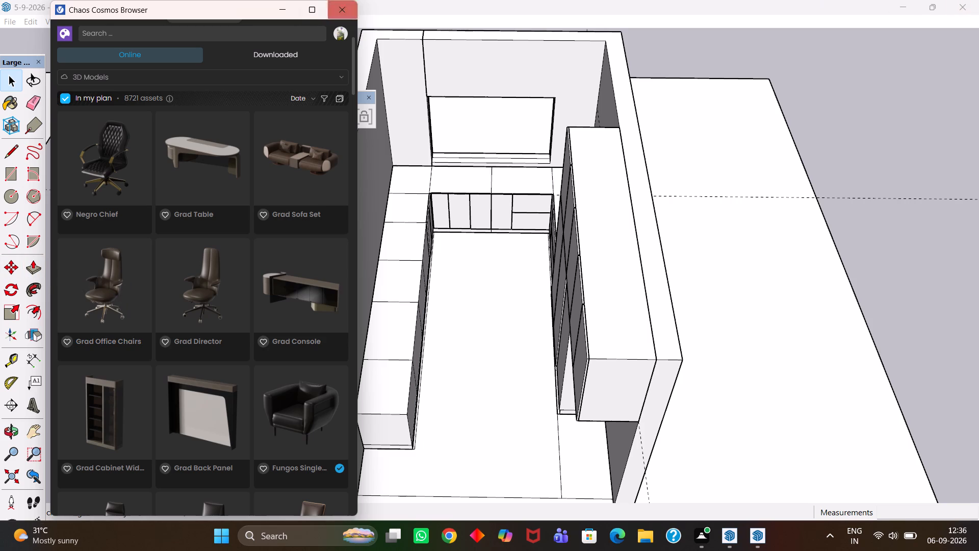
pyautogui.scroll(9, 308, 166)
pyautogui.scroll(11, 224, 228)
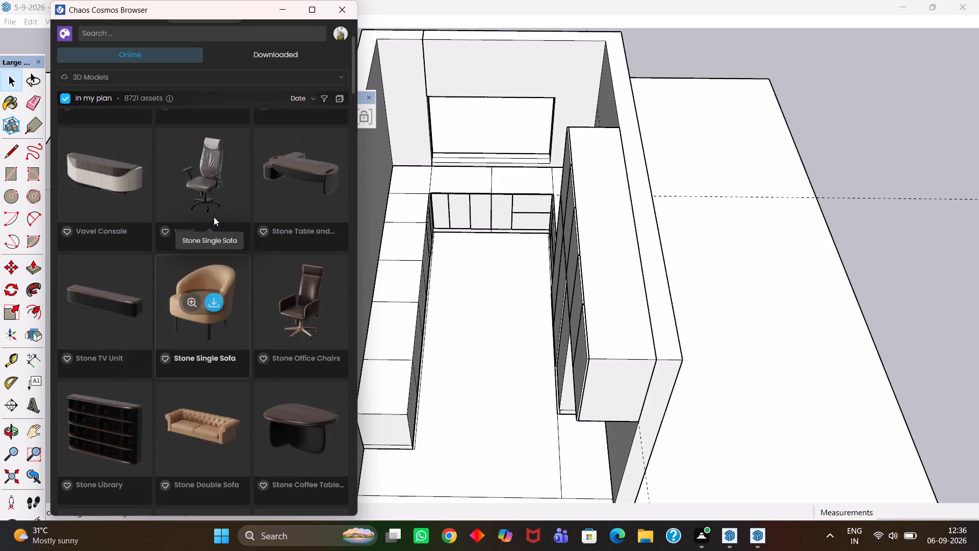
pyautogui.scroll(20, 214, 217)
pyautogui.scroll(2, 211, 210)
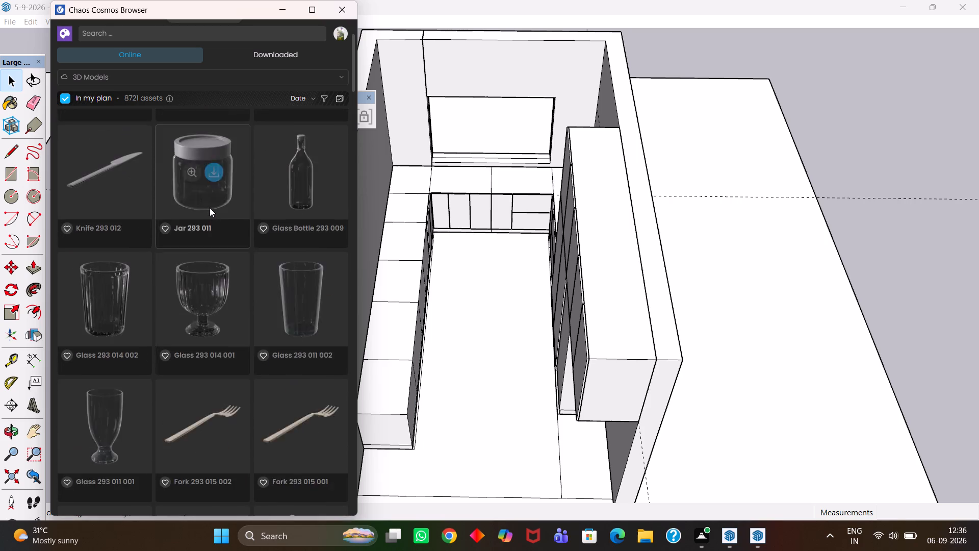
pyautogui.scroll(3, 210, 208)
pyautogui.scroll(20, 208, 205)
pyautogui.scroll(1, 208, 205)
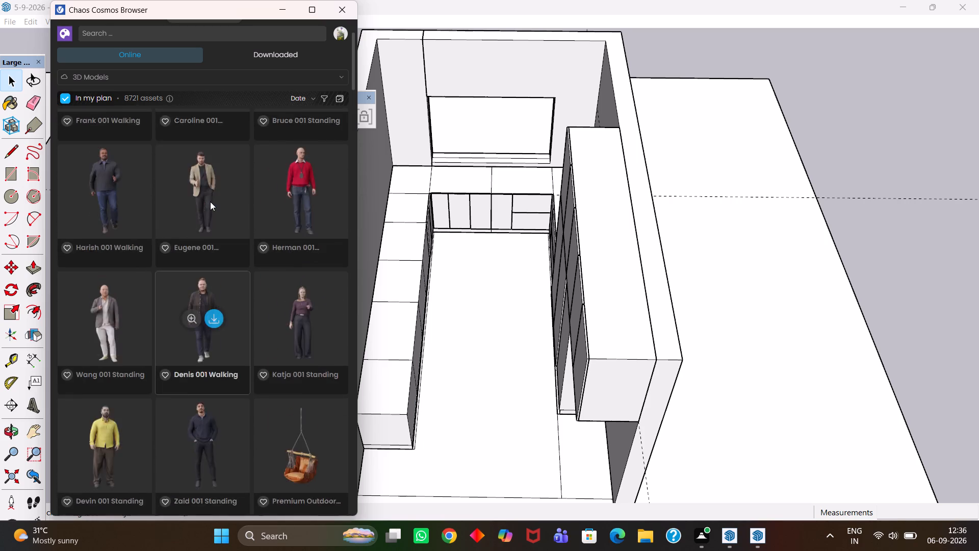
pyautogui.scroll(20, 210, 202)
pyautogui.scroll(4, 210, 202)
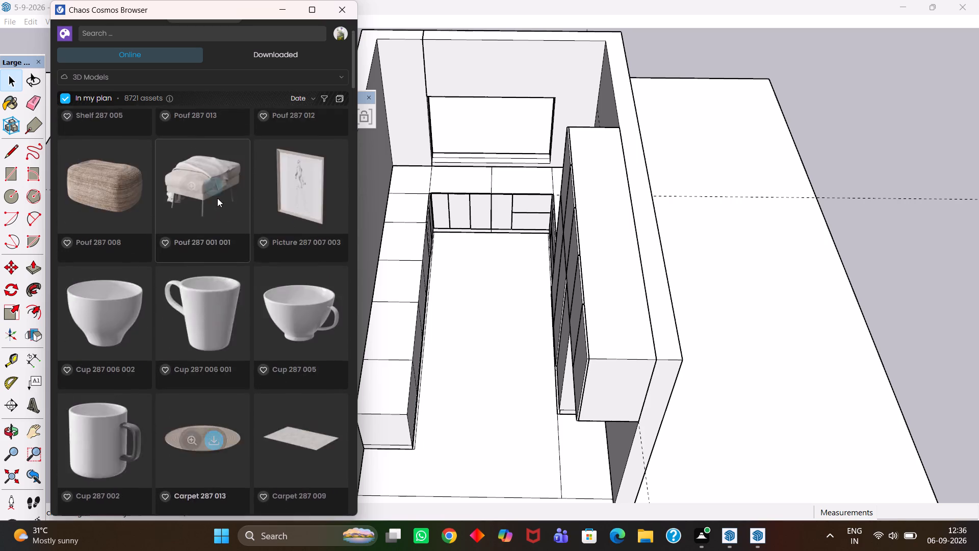
pyautogui.scroll(20, 217, 198)
pyautogui.scroll(3, 219, 197)
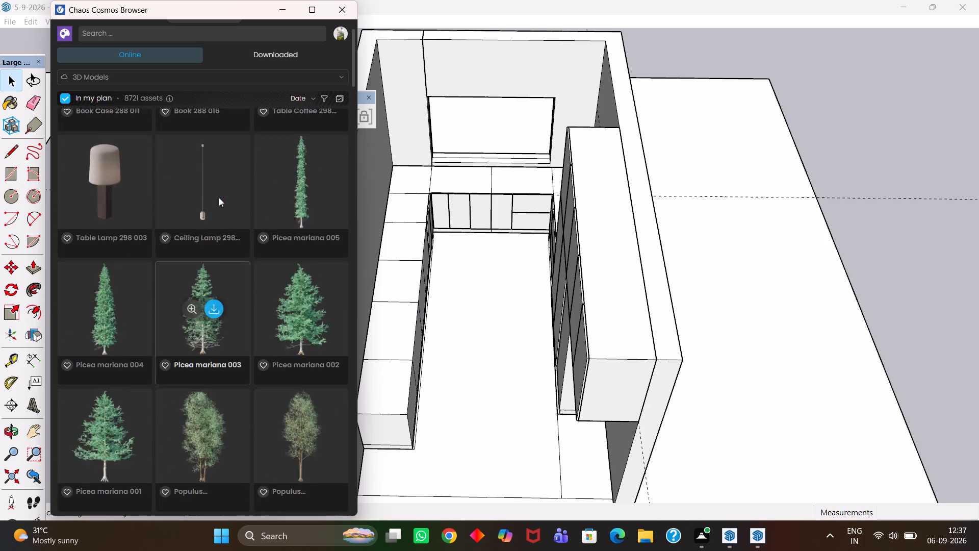
# Continue back up to the newest online 3D Models, reviewing the stools, tables, shelves, vases and cups for the kitchen.
pyautogui.scroll(11, 219, 197)
pyautogui.scroll(10, 226, 197)
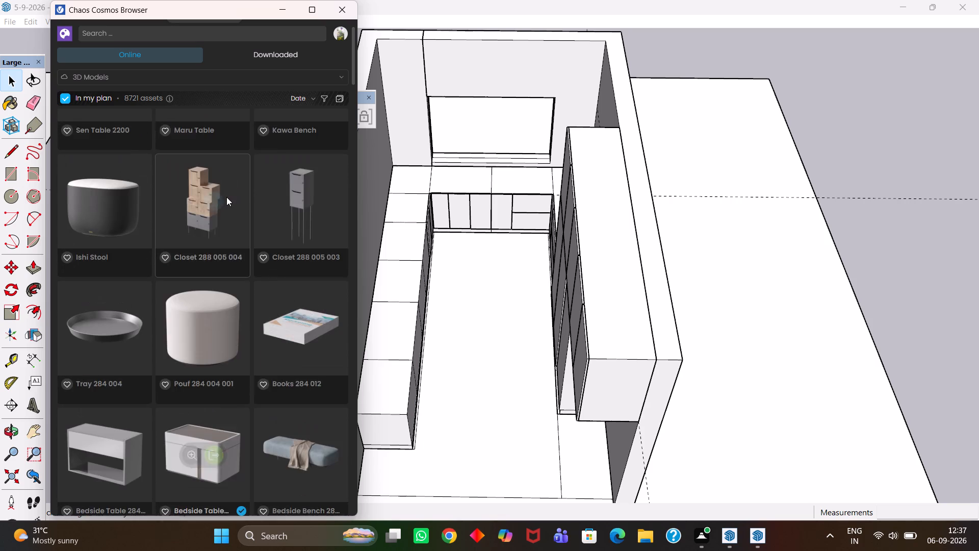
pyautogui.scroll(14, 226, 197)
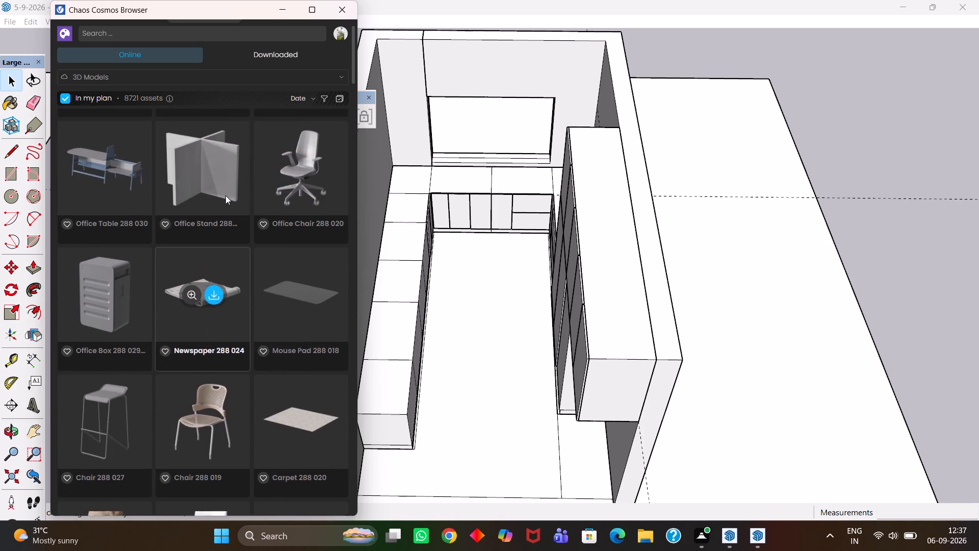
pyautogui.scroll(17, 225, 195)
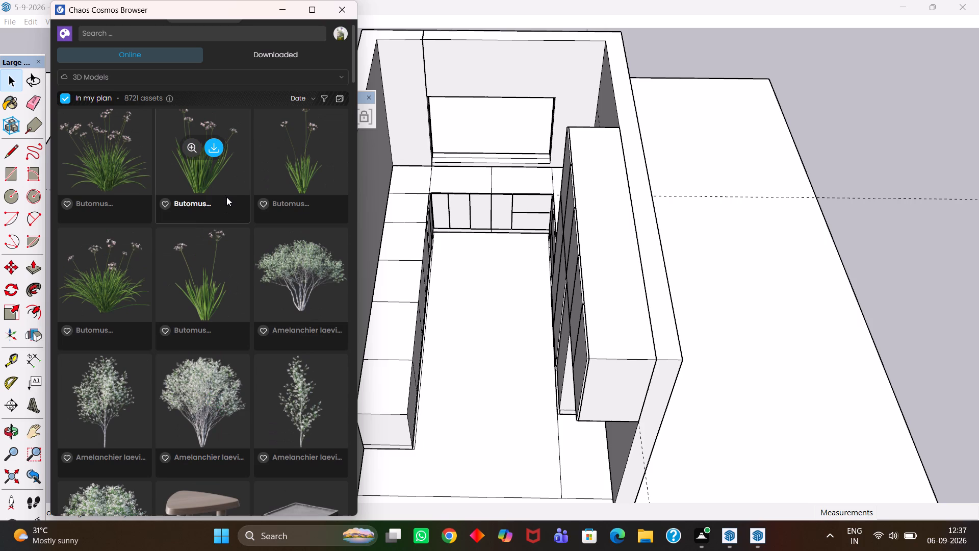
pyautogui.scroll(20, 226, 197)
pyautogui.scroll(6, 226, 197)
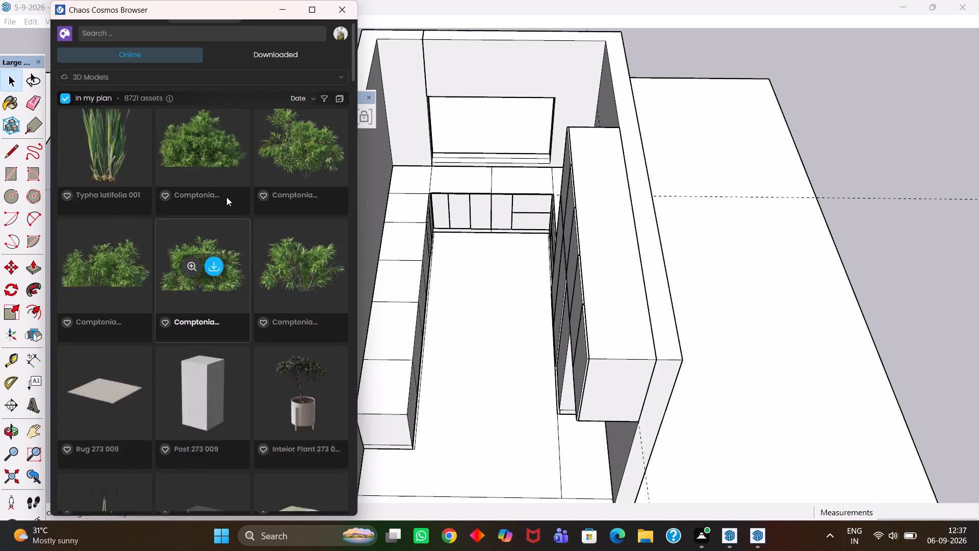
pyautogui.scroll(11, 226, 197)
pyautogui.scroll(20, 226, 197)
pyautogui.scroll(1, 226, 197)
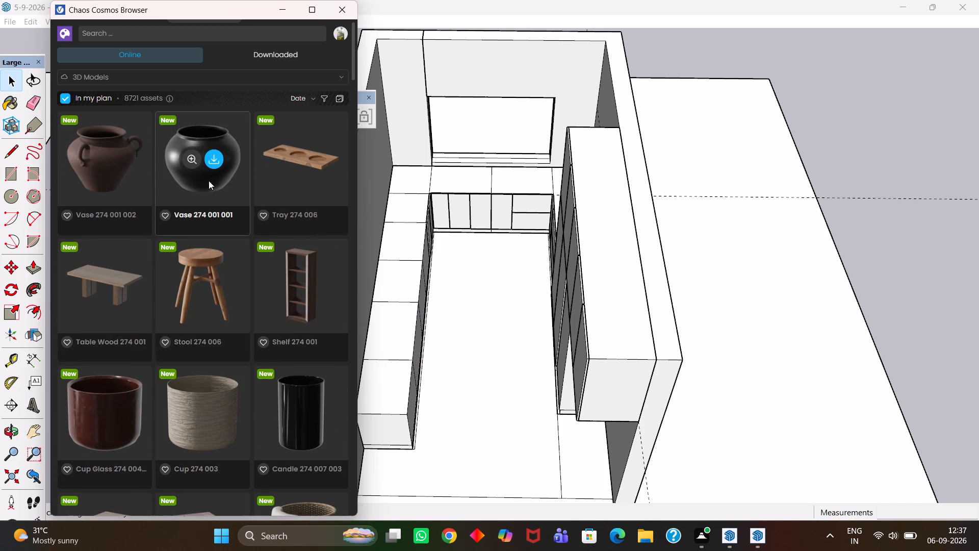
# Search Chaos Cosmos for "fridge" and download the Fridge 143 008 model.
pyautogui.click(161, 33)
pyautogui.press('BackSpace')
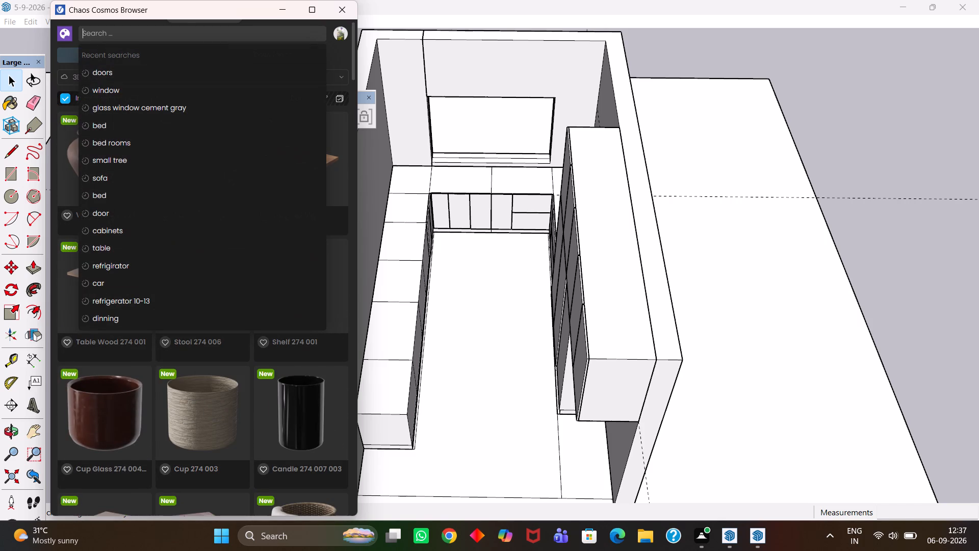
pyautogui.write('frid')
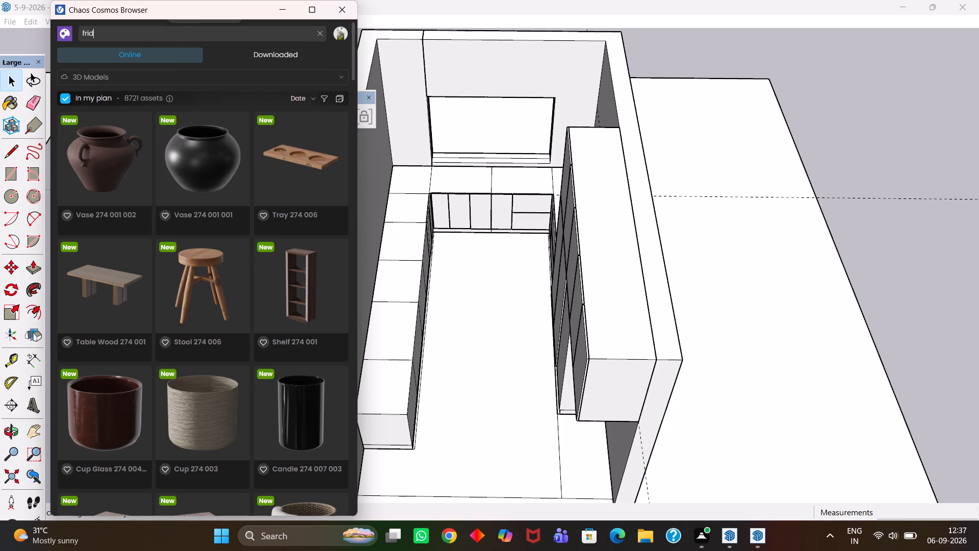
pyautogui.write('ge')
pyautogui.press('Return')
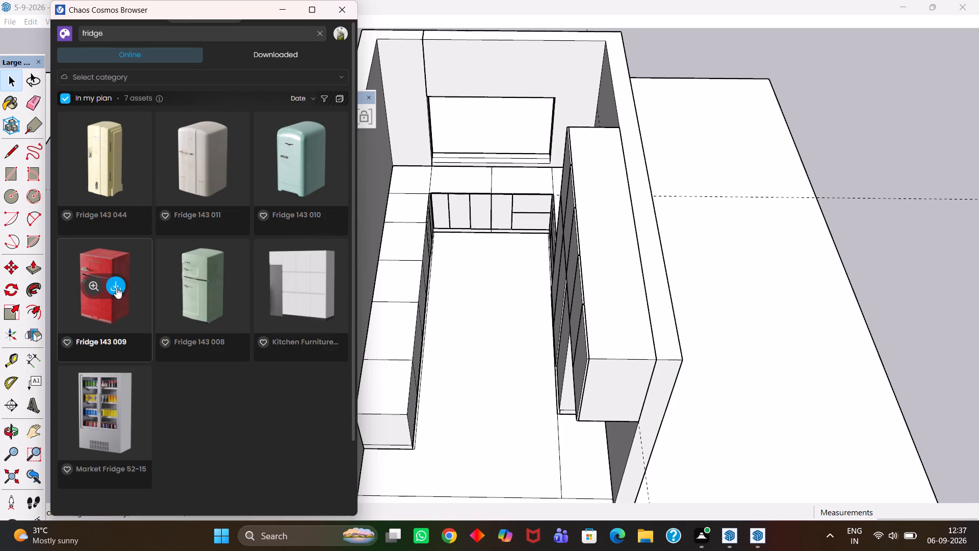
pyautogui.click(215, 287)
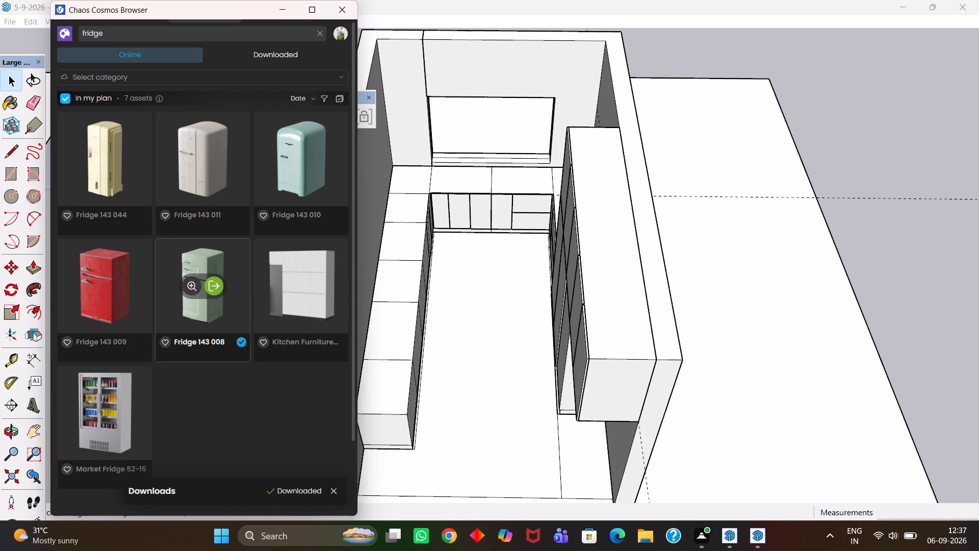
# Import Fridge 143 008, place it on the kitchen floor near the open end of the tall cabinets, and discard the extra copy.
pyautogui.doubleClick(212, 287)
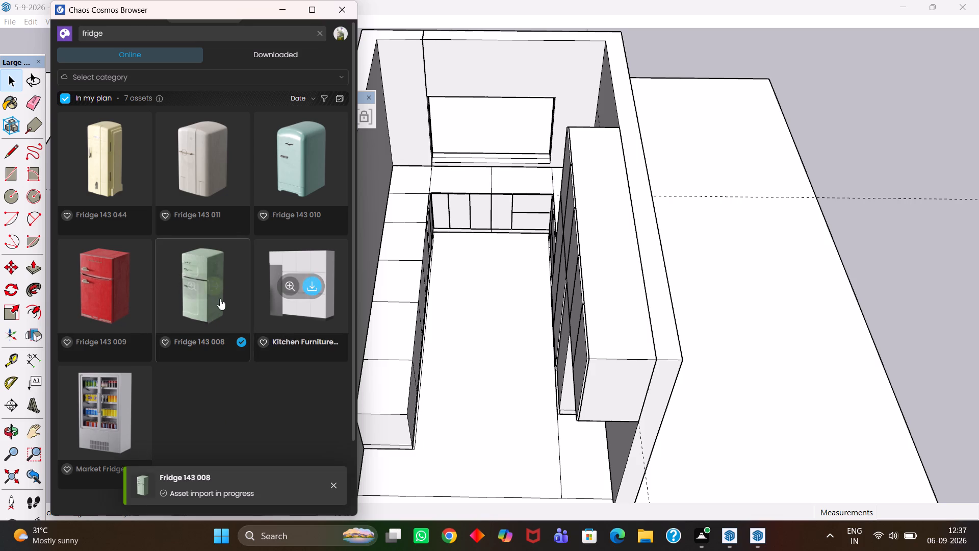
pyautogui.moveTo(214, 288); pyautogui.dragTo(537, 428)
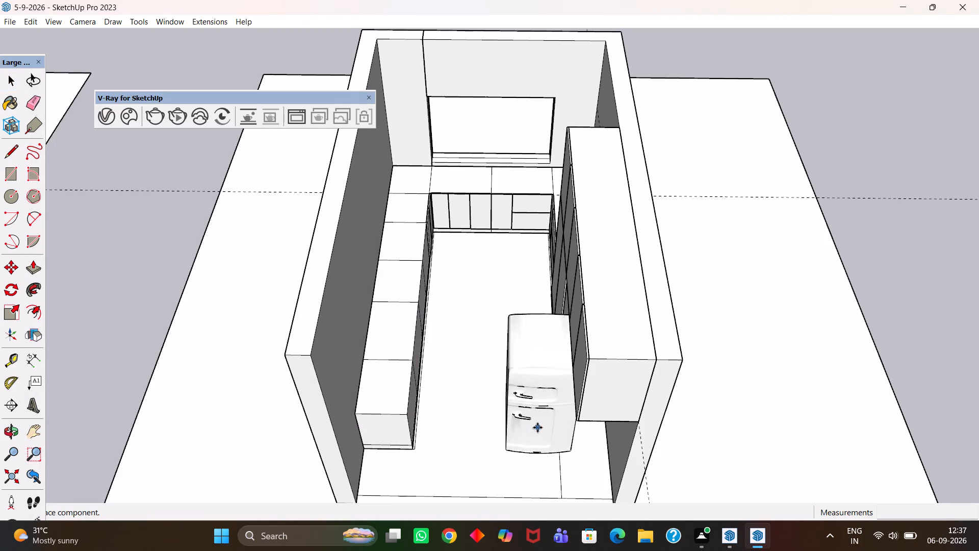
pyautogui.press('Delete')
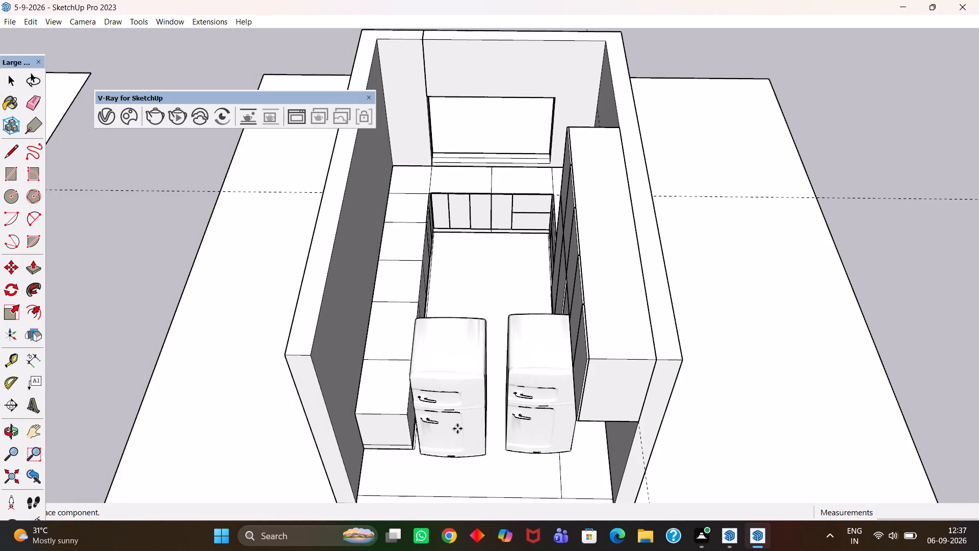
pyautogui.click(458, 432)
pyautogui.press('space')
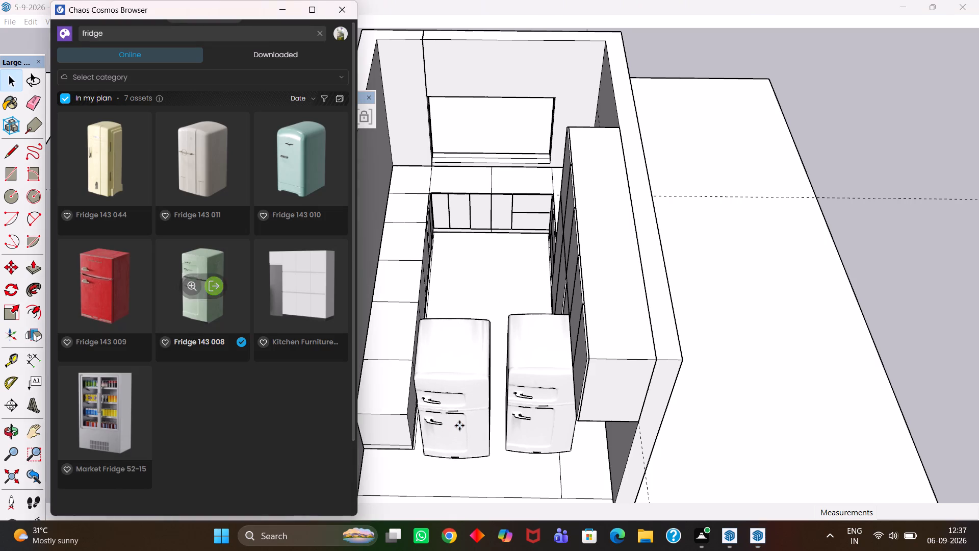
pyautogui.click(459, 425)
pyautogui.press('Delete')
# Rotate the fridge a quarter turn about its front bottom corner so its doors face the kitchen aisle.
pyautogui.scroll(4, 459, 425)
pyautogui.moveTo(462, 429); pyautogui.dragTo(487, 433, button='middle')
pyautogui.scroll(2, 487, 433)
pyautogui.press('h')
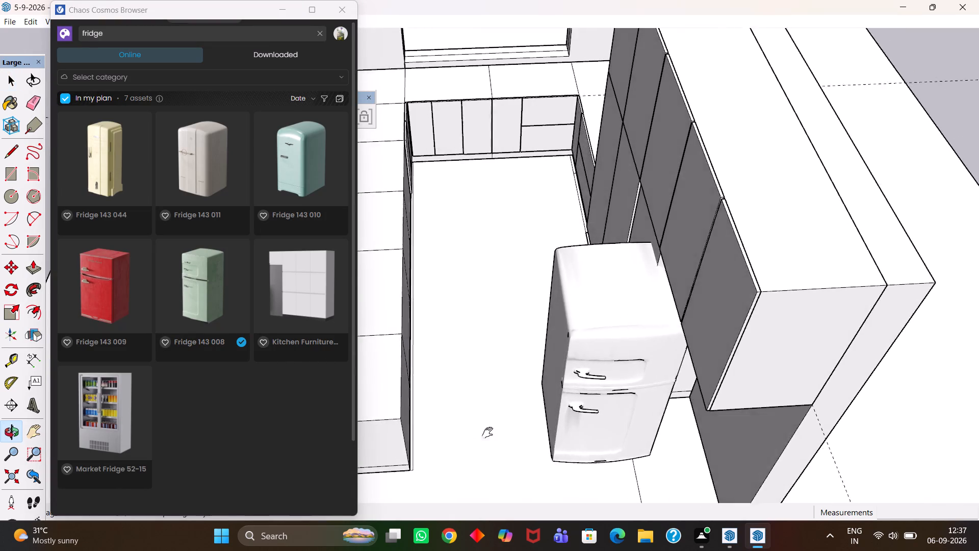
pyautogui.scroll(1, 487, 433)
pyautogui.moveTo(617, 419); pyautogui.dragTo(513, 400)
pyautogui.scroll(-4, 490, 391)
pyautogui.scroll(3, 468, 402)
pyautogui.moveTo(468, 403); pyautogui.dragTo(521, 403, button='middle')
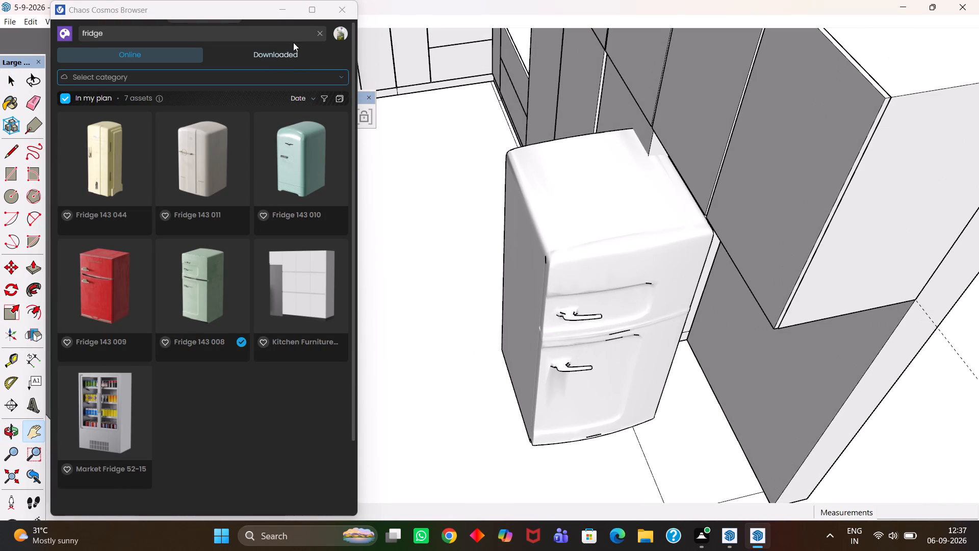
pyautogui.click(279, 8)
pyautogui.scroll(-3, 331, 252)
pyautogui.scroll(1, 390, 306)
pyautogui.moveTo(396, 310); pyautogui.dragTo(449, 341, button='middle')
pyautogui.scroll(4, 449, 341)
pyautogui.press('h')
pyautogui.scroll(-5, 449, 341)
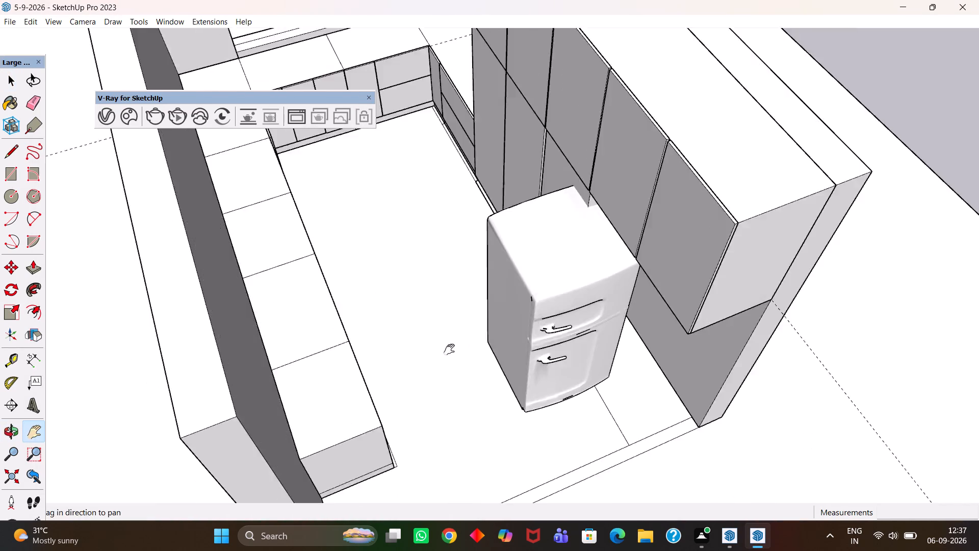
pyautogui.scroll(3, 449, 350)
pyautogui.moveTo(450, 352); pyautogui.dragTo(549, 357, button='middle')
pyautogui.moveTo(569, 320); pyautogui.dragTo(289, 327)
pyautogui.scroll(-3, 288, 327)
pyautogui.scroll(5, 311, 360)
pyautogui.moveTo(311, 360); pyautogui.dragTo(344, 351, button='middle')
pyautogui.press('space')
pyautogui.click(344, 341)
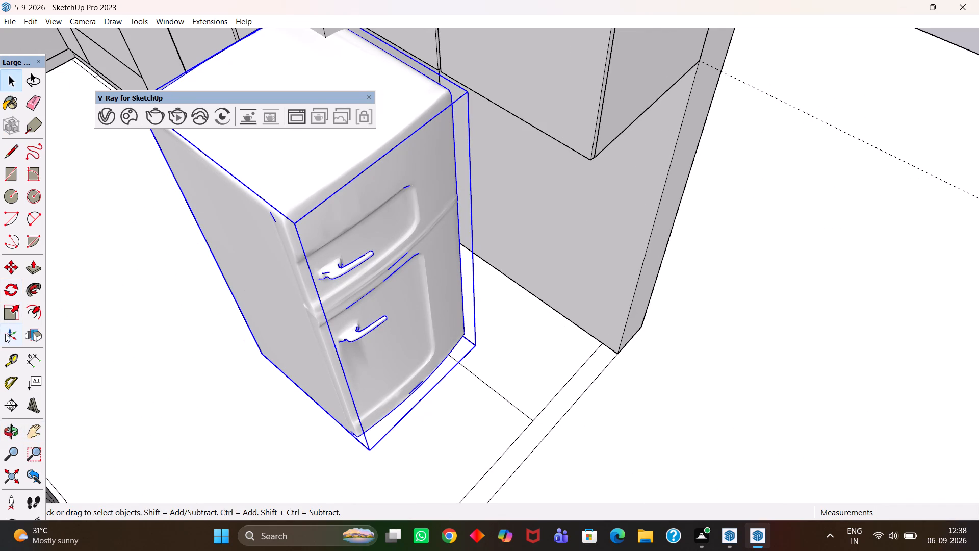
pyautogui.click(11, 292)
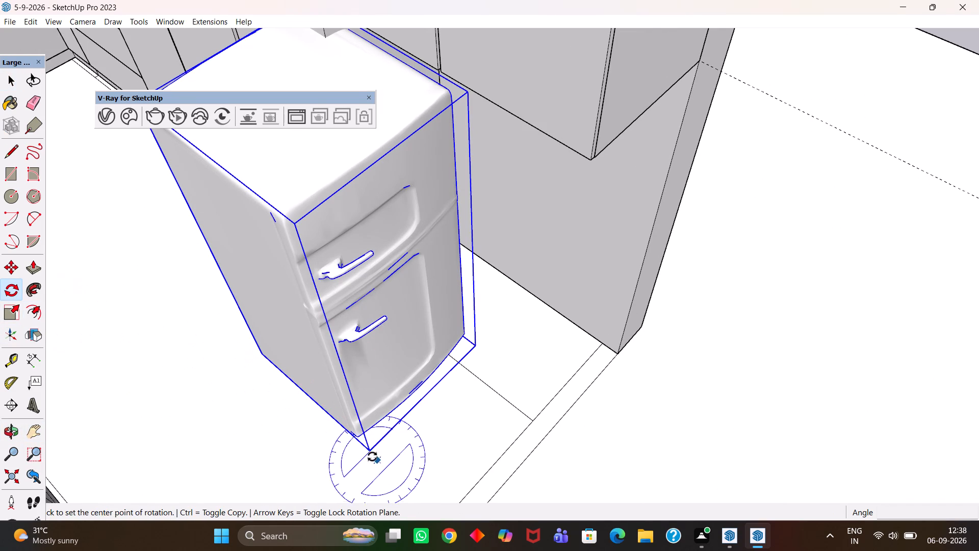
pyautogui.click(372, 456)
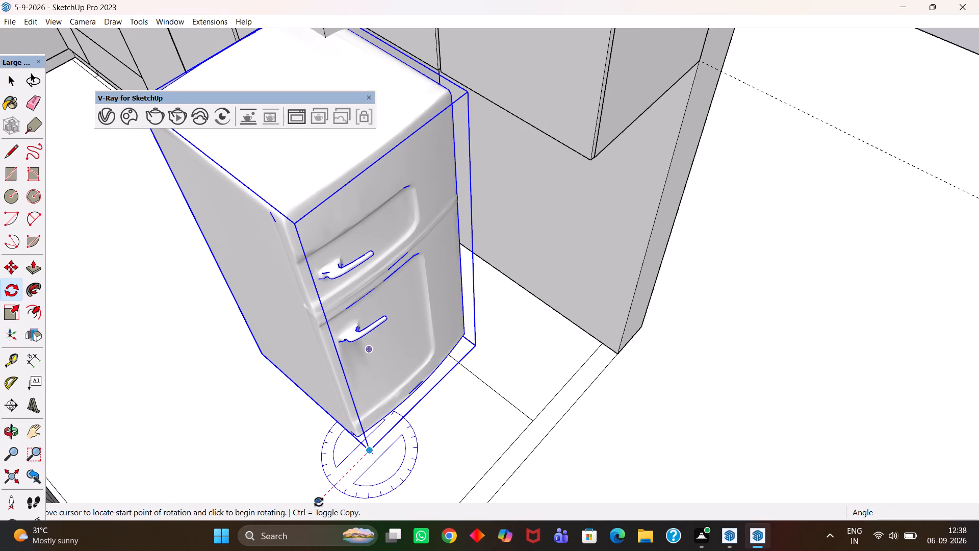
pyautogui.click(314, 499)
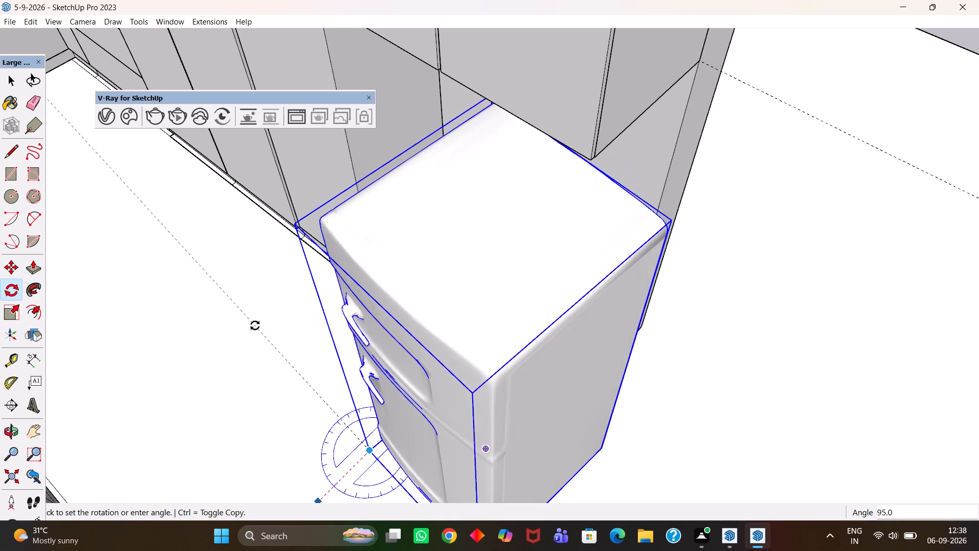
pyautogui.click(240, 340)
# Move the fridge about 2' 6" back into the open space beside the tall cabinets, beneath the overhead cabinet.
pyautogui.scroll(-4, 240, 341)
pyautogui.moveTo(230, 355); pyautogui.dragTo(361, 368, button='middle')
pyautogui.scroll(1, 353, 368)
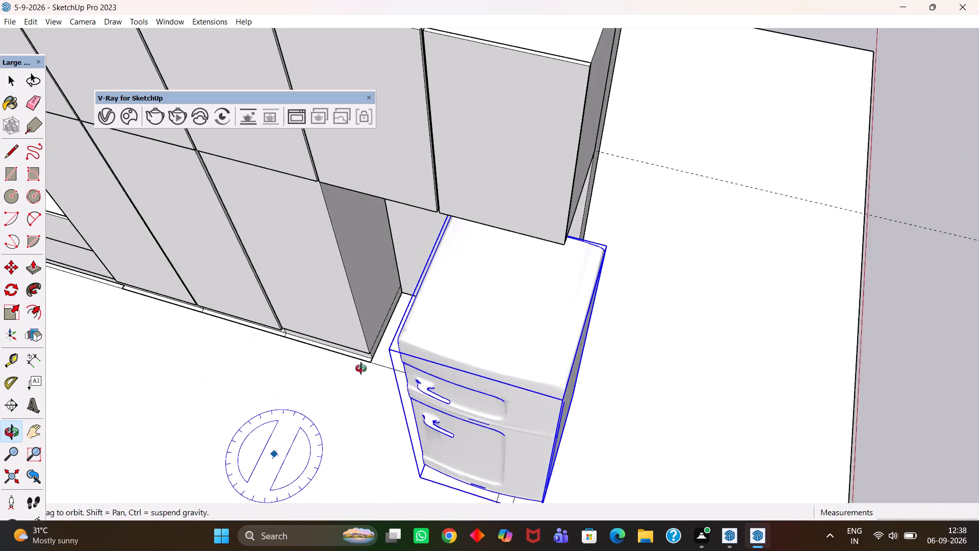
pyautogui.moveTo(361, 368); pyautogui.dragTo(368, 368, button='middle')
pyautogui.press('h')
pyautogui.scroll(1, 368, 368)
pyautogui.moveTo(536, 427); pyautogui.dragTo(537, 311)
pyautogui.scroll(1, 451, 388)
pyautogui.moveTo(545, 390); pyautogui.dragTo(562, 392, button='middle')
pyautogui.moveTo(393, 371); pyautogui.dragTo(523, 409, button='middle')
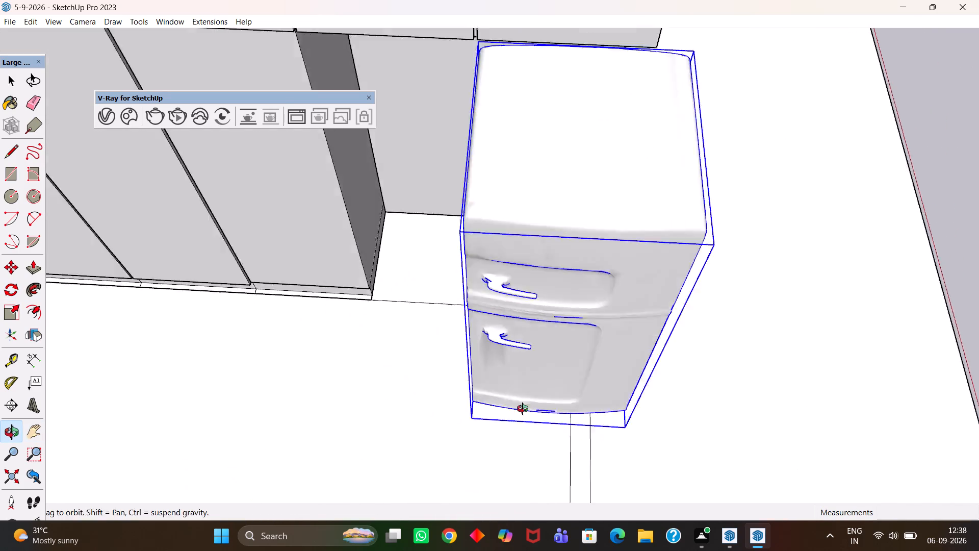
pyautogui.moveTo(523, 409); pyautogui.dragTo(543, 411, button='middle')
pyautogui.scroll(3, 543, 411)
pyautogui.press('m')
pyautogui.click(516, 422)
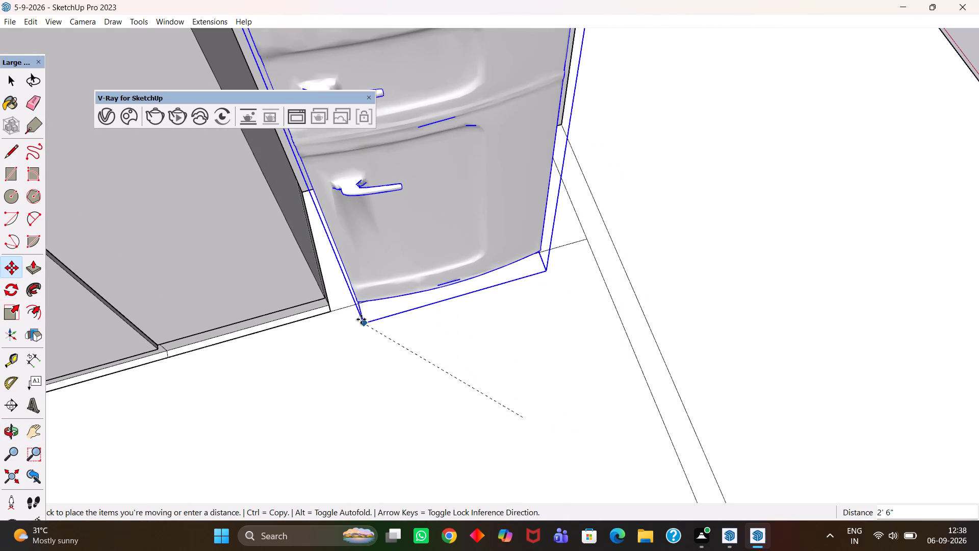
pyautogui.click(369, 337)
# Move the fridge about 4" forward so its back bottom corner meets the side wall's base.
pyautogui.moveTo(615, 359); pyautogui.dragTo(303, 368, button='middle')
pyautogui.scroll(2, 615, 321)
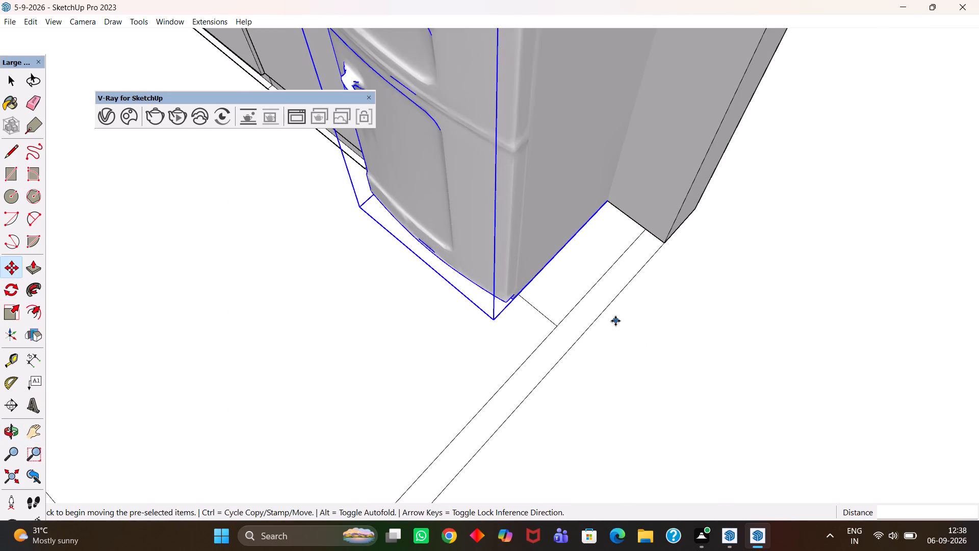
pyautogui.scroll(1, 615, 321)
pyautogui.moveTo(614, 322); pyautogui.dragTo(580, 317, button='middle')
pyautogui.scroll(1, 613, 322)
pyautogui.scroll(-4, 580, 317)
pyautogui.press('h')
pyautogui.moveTo(563, 263); pyautogui.dragTo(562, 349)
pyautogui.moveTo(574, 372); pyautogui.dragTo(550, 356, button='middle')
pyautogui.press('m')
pyautogui.scroll(1, 552, 348)
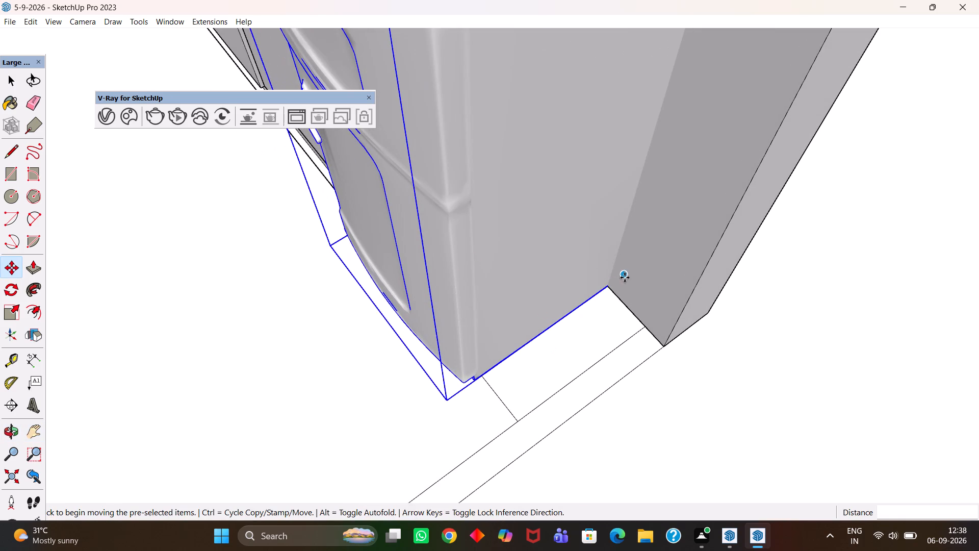
pyautogui.click(625, 277)
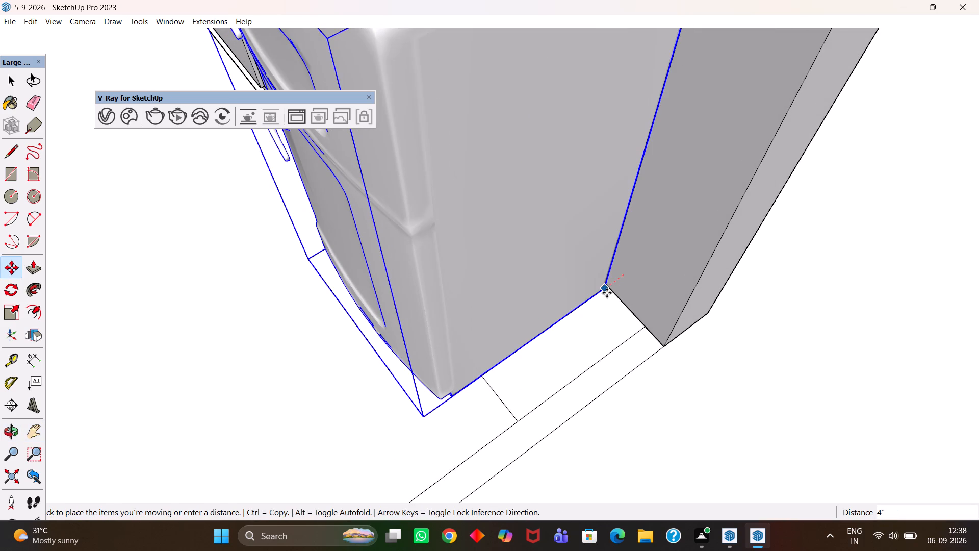
pyautogui.click(607, 293)
# Scale the fridge's depth to about 0.68 by pulling its front face back toward the wall, and deselect it.
pyautogui.press('h')
pyautogui.scroll(-9, 576, 327)
pyautogui.scroll(1, 414, 326)
pyautogui.moveTo(414, 327); pyautogui.dragTo(610, 344, button='middle')
pyautogui.scroll(2, 610, 344)
pyautogui.press('h')
pyautogui.moveTo(570, 281); pyautogui.dragTo(512, 332)
pyautogui.scroll(3, 439, 345)
pyautogui.press('s')
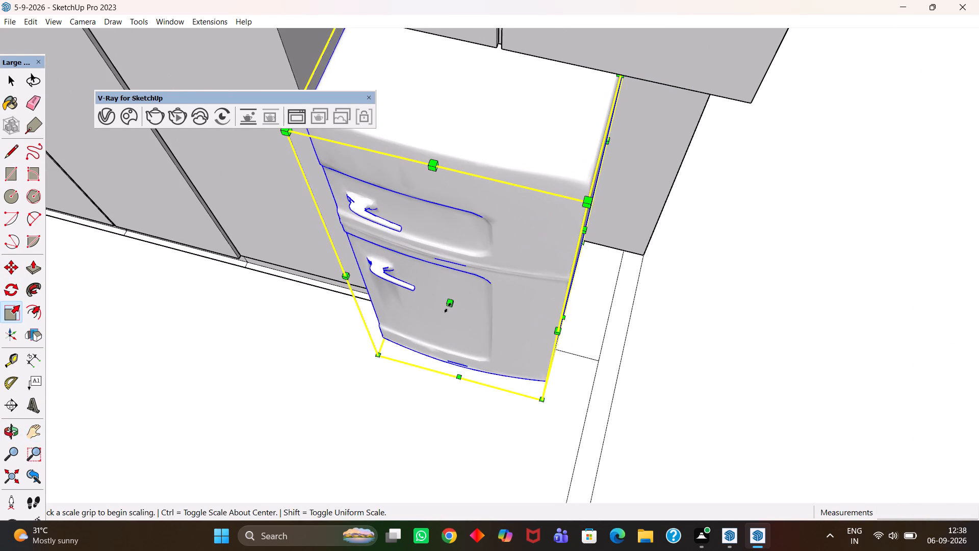
pyautogui.click(448, 308)
pyautogui.scroll(-4, 449, 299)
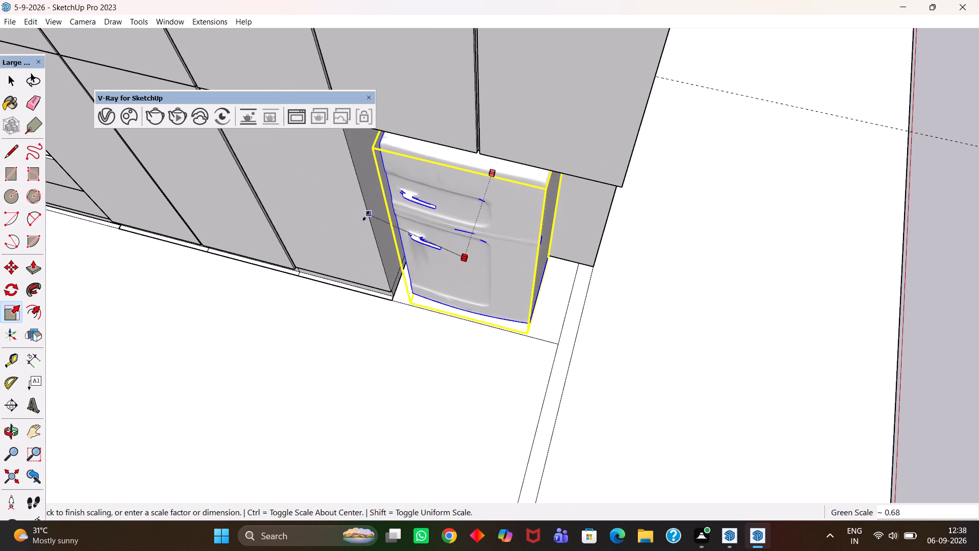
pyautogui.click(366, 216)
pyautogui.scroll(-6, 360, 254)
pyautogui.moveTo(362, 294); pyautogui.dragTo(419, 327, button='middle')
pyautogui.scroll(1, 399, 327)
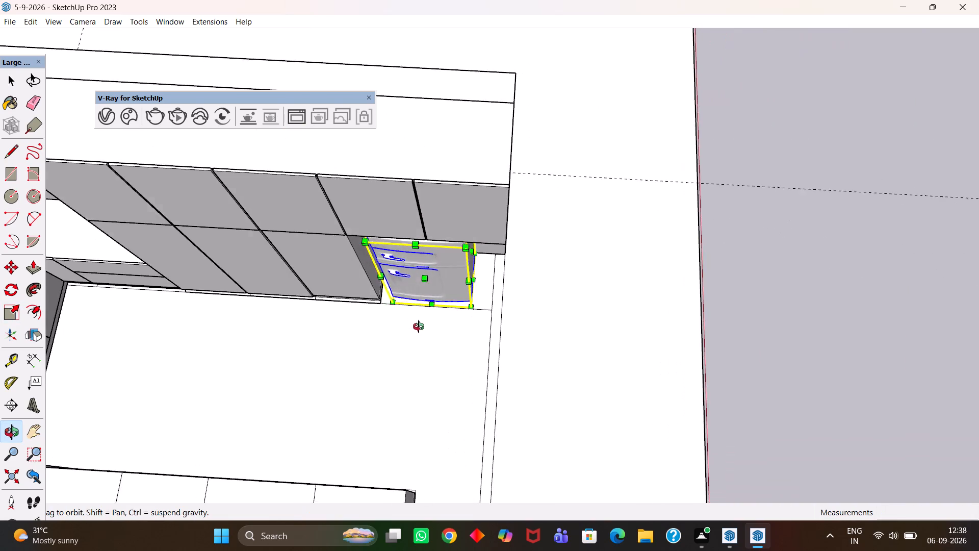
pyautogui.moveTo(419, 327); pyautogui.dragTo(415, 323, button='middle')
pyautogui.press('space')
pyautogui.click(763, 327)
# Examine how the resized fridge fits beside the tall cabinets and beneath the overhead cabinets.
pyautogui.moveTo(706, 314); pyautogui.dragTo(716, 323, button='middle')
pyautogui.scroll(-2, 717, 324)
pyautogui.press('e')
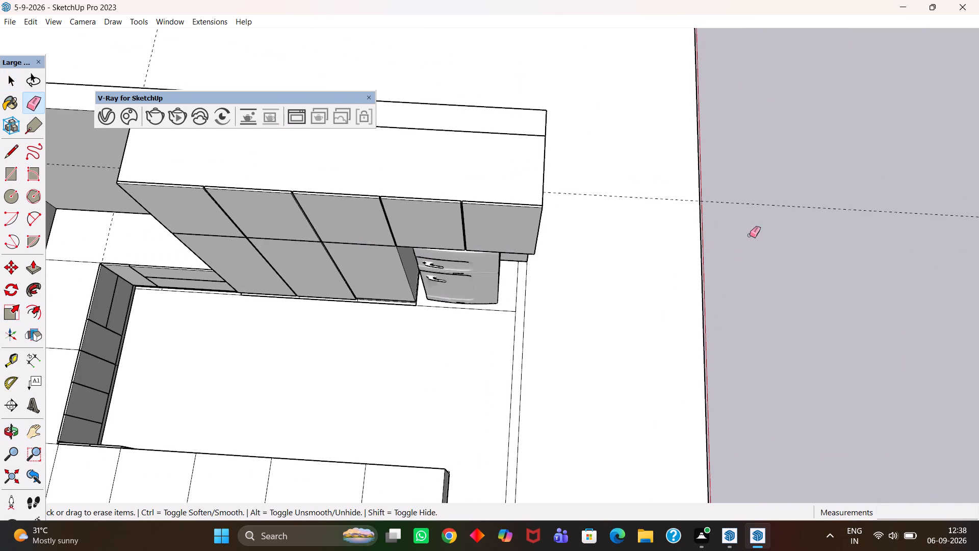
pyautogui.moveTo(754, 205); pyautogui.dragTo(752, 215)
pyautogui.press('h')
pyautogui.scroll(10, 479, 336)
pyautogui.press('h')
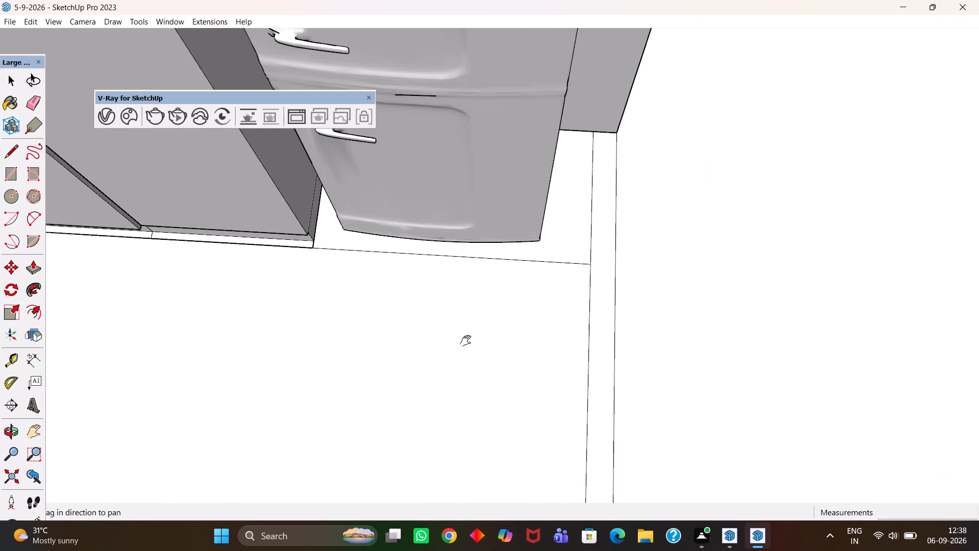
pyautogui.scroll(-5, 461, 350)
pyautogui.moveTo(323, 307); pyautogui.dragTo(548, 435)
pyautogui.moveTo(550, 464); pyautogui.dragTo(553, 358, button='middle')
pyautogui.scroll(3, 553, 358)
pyautogui.scroll(-6, 547, 370)
pyautogui.press('h')
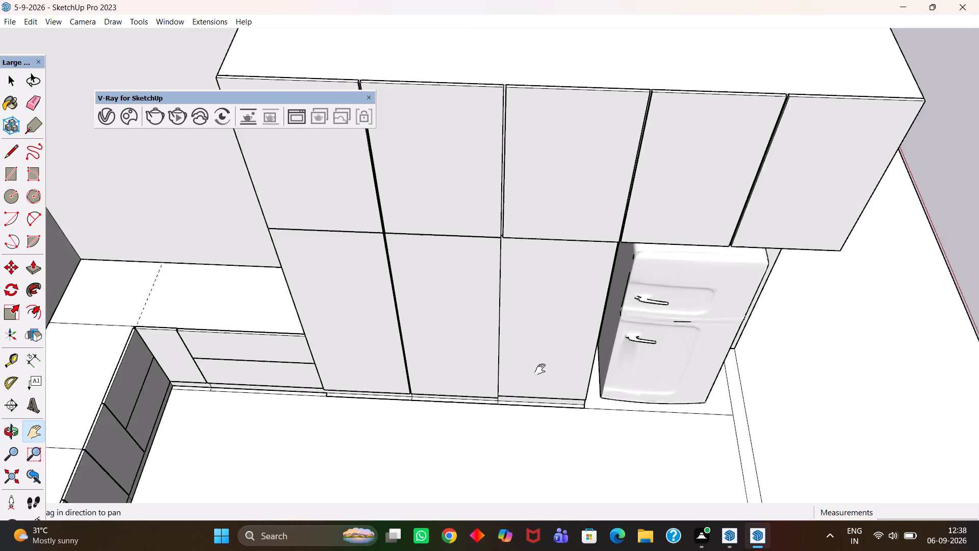
pyautogui.scroll(8, 538, 365)
pyautogui.moveTo(535, 405); pyautogui.dragTo(416, 285, button='middle')
pyautogui.scroll(1, 456, 371)
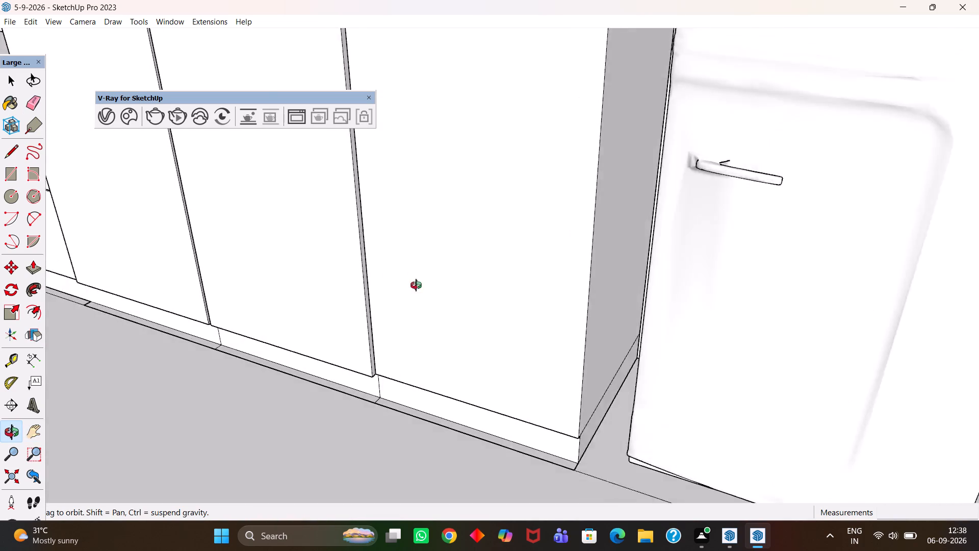
pyautogui.moveTo(416, 285); pyautogui.dragTo(468, 364, button='middle')
pyautogui.scroll(-7, 470, 370)
pyautogui.press('h')
pyautogui.scroll(1, 433, 357)
pyautogui.moveTo(435, 358); pyautogui.dragTo(532, 390, button='middle')
pyautogui.press('h')
pyautogui.scroll(3, 532, 390)
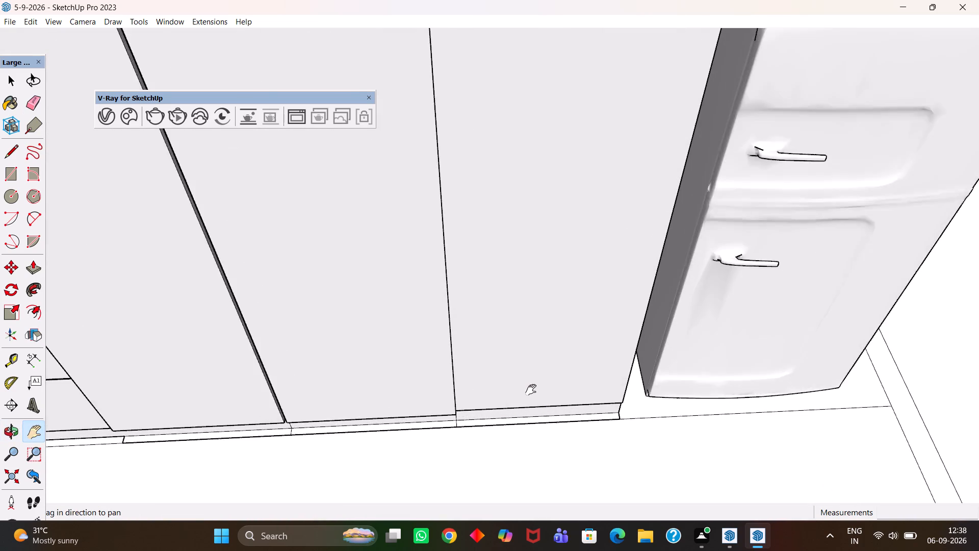
pyautogui.scroll(-9, 528, 390)
pyautogui.moveTo(416, 307); pyautogui.dragTo(460, 385)
pyautogui.scroll(-5, 442, 381)
pyautogui.moveTo(470, 391); pyautogui.dragTo(413, 414, button='middle')
pyautogui.scroll(2, 418, 418)
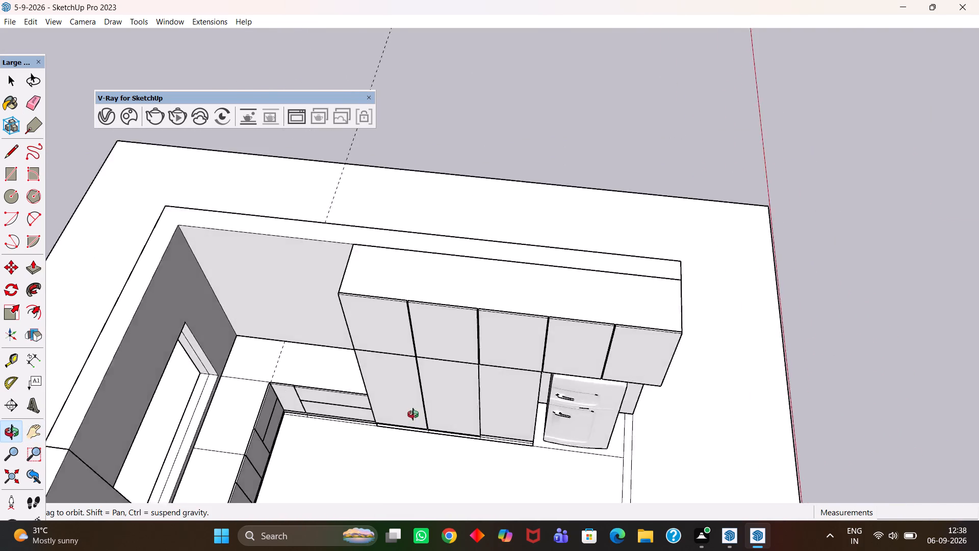
pyautogui.moveTo(413, 414); pyautogui.dragTo(409, 410, button='middle')
pyautogui.scroll(2, 413, 414)
pyautogui.scroll(-5, 406, 408)
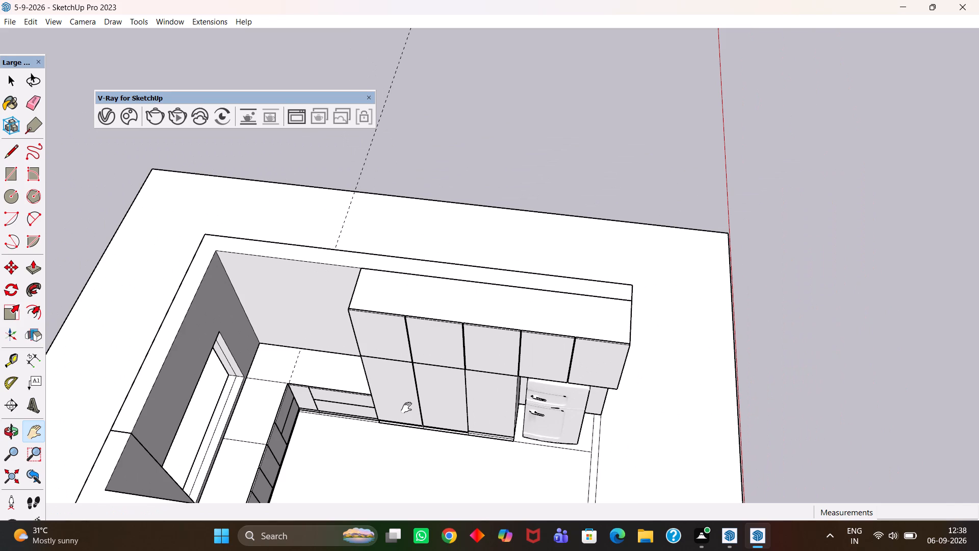
pyautogui.scroll(3, 406, 407)
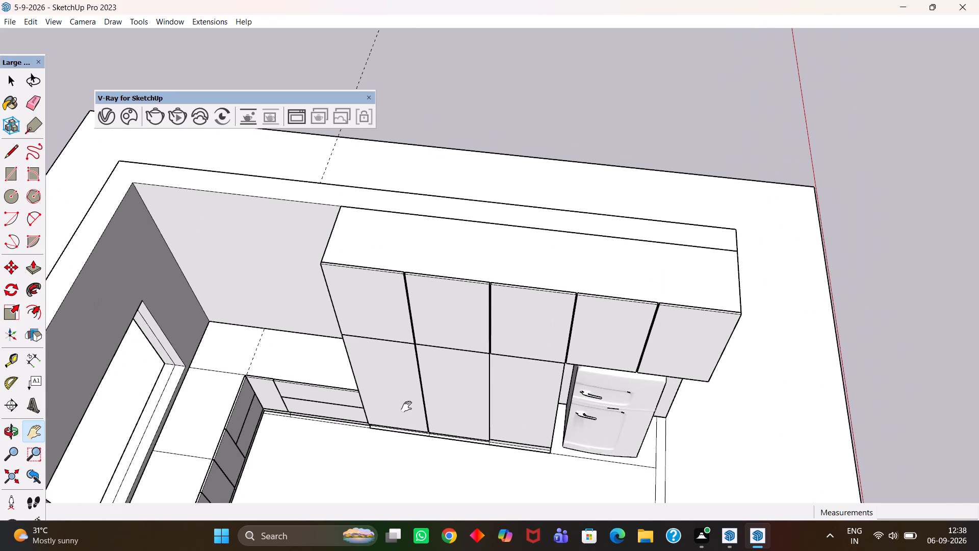
pyautogui.scroll(-10, 406, 407)
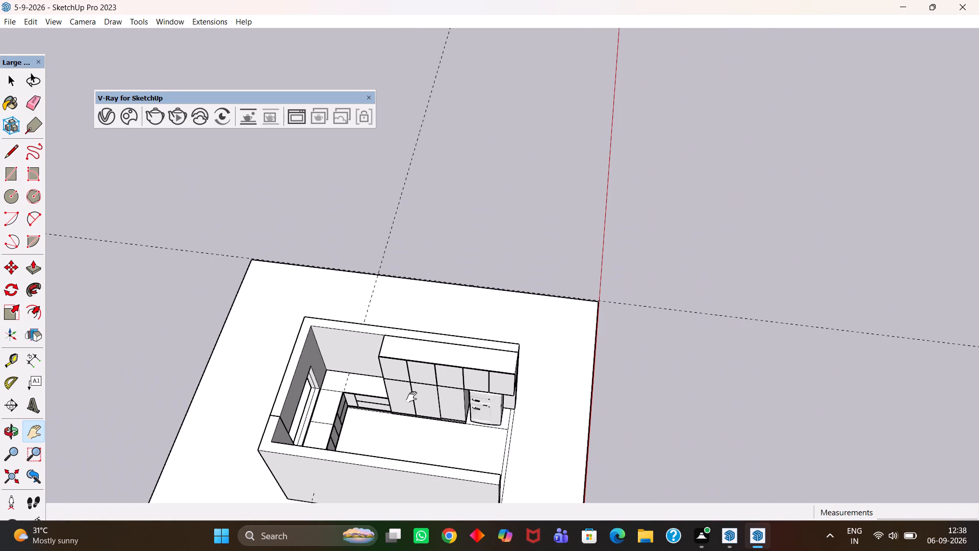
pyautogui.scroll(6, 404, 388)
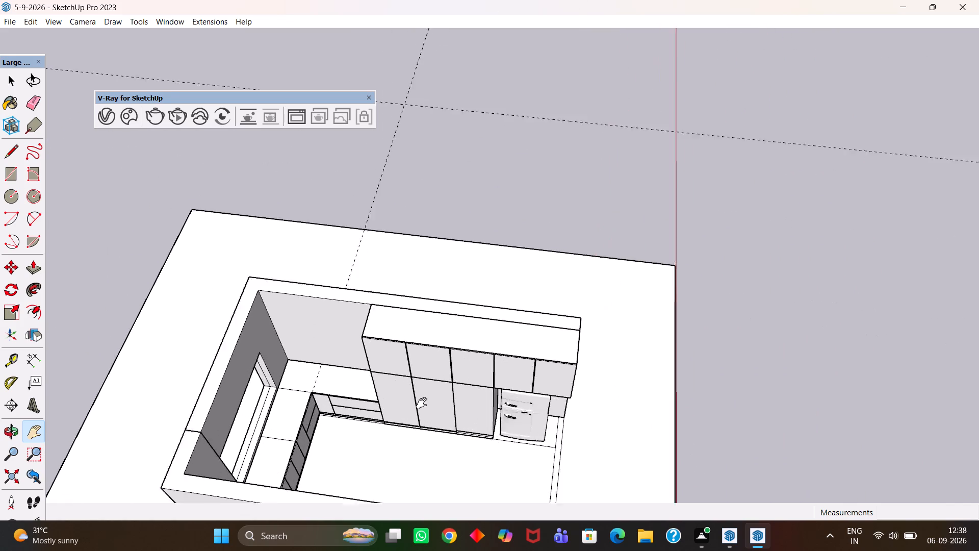
# Examine the whole kitchen layout from above and from its open end, including the counters, tall cabinets and fridge side.
pyautogui.moveTo(429, 410); pyautogui.dragTo(449, 297)
pyautogui.moveTo(450, 294); pyautogui.dragTo(448, 342, button='middle')
pyautogui.scroll(5, 448, 342)
pyautogui.scroll(-6, 448, 342)
pyautogui.moveTo(393, 304); pyautogui.dragTo(414, 322, button='middle')
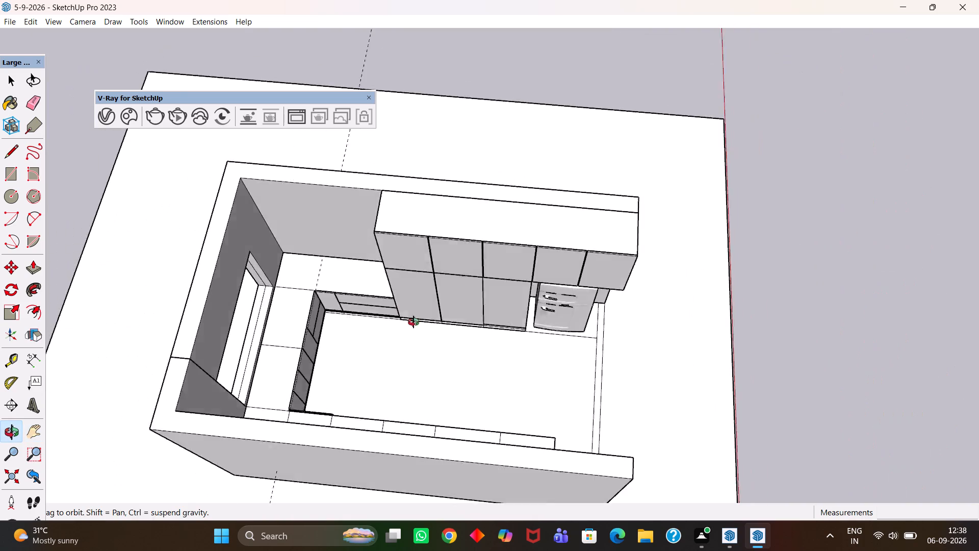
pyautogui.moveTo(414, 322); pyautogui.dragTo(455, 308, button='middle')
pyautogui.scroll(5, 456, 324)
pyautogui.scroll(-6, 455, 308)
pyautogui.moveTo(509, 339); pyautogui.dragTo(372, 328, button='middle')
pyautogui.scroll(5, 512, 350)
pyautogui.scroll(-2, 351, 300)
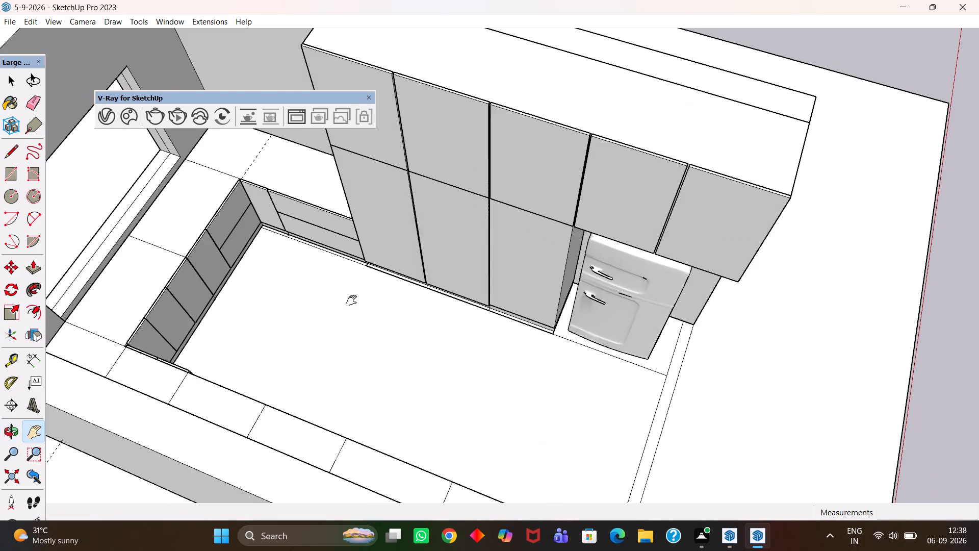
pyautogui.scroll(-5, 351, 300)
pyautogui.moveTo(623, 382); pyautogui.dragTo(357, 318, button='middle')
pyautogui.scroll(4, 600, 383)
pyautogui.moveTo(383, 235); pyautogui.dragTo(514, 428)
pyautogui.moveTo(539, 449); pyautogui.dragTo(450, 352, button='middle')
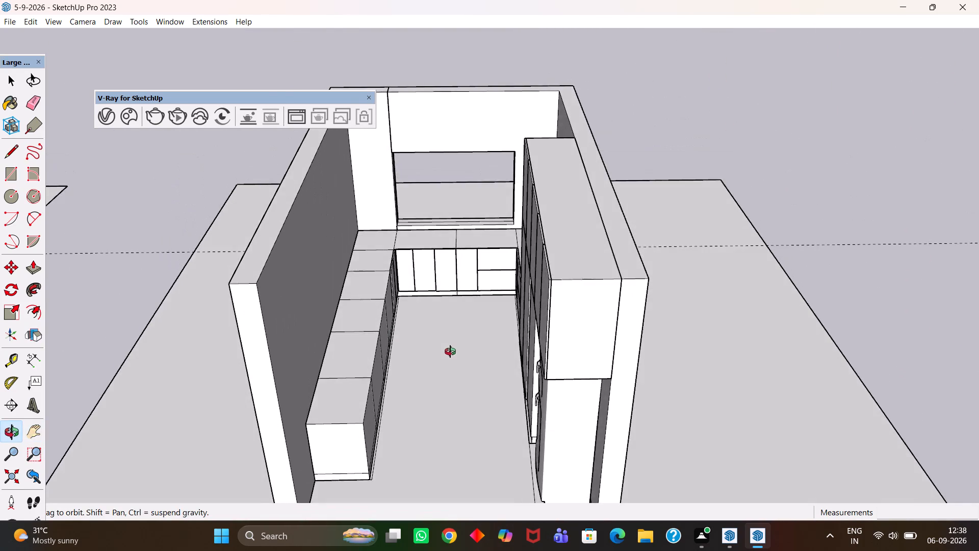
pyautogui.moveTo(450, 352); pyautogui.dragTo(447, 244, button='middle')
pyautogui.scroll(1, 457, 334)
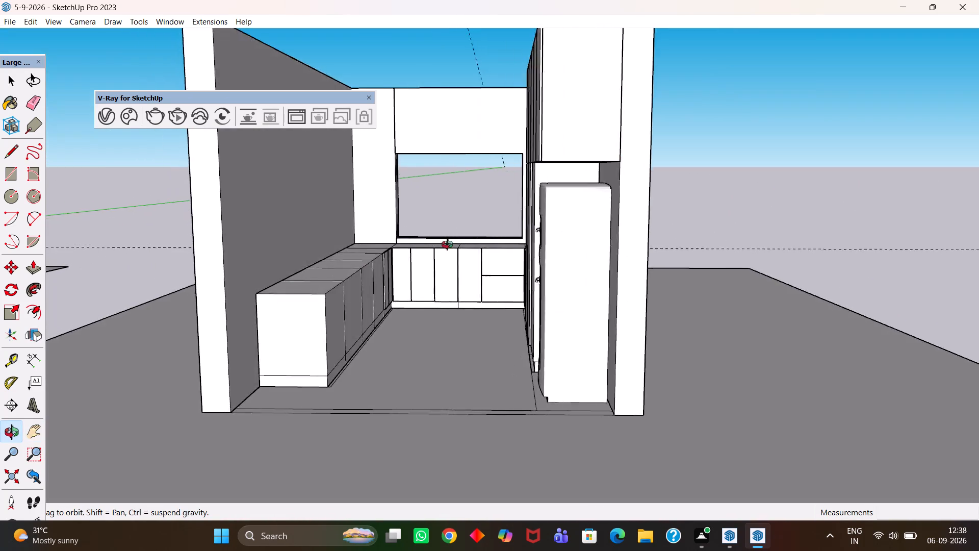
pyautogui.moveTo(447, 244); pyautogui.dragTo(439, 366, button='middle')
pyautogui.scroll(1, 436, 373)
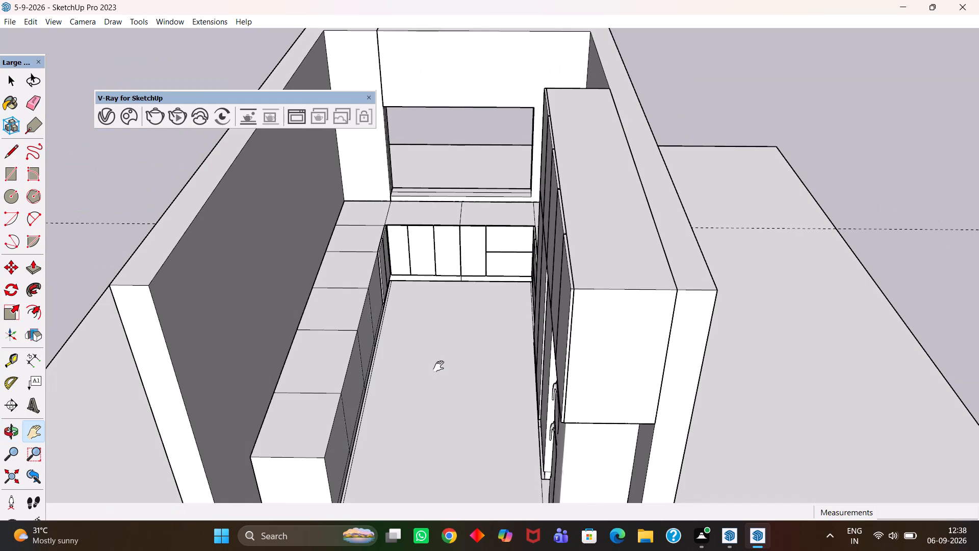
pyautogui.scroll(-9, 439, 366)
pyautogui.scroll(2, 463, 410)
pyautogui.moveTo(463, 410); pyautogui.dragTo(459, 362, button='middle')
pyautogui.scroll(1, 459, 362)
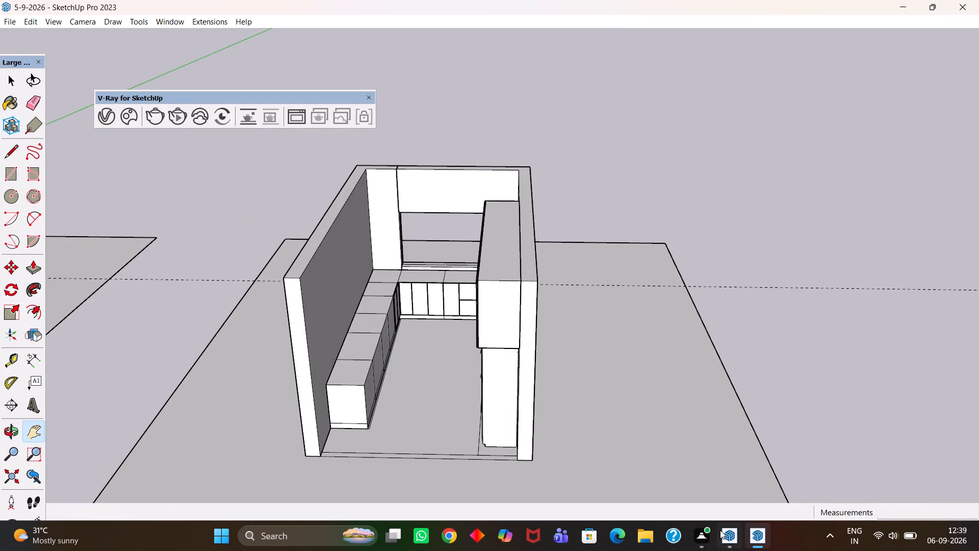
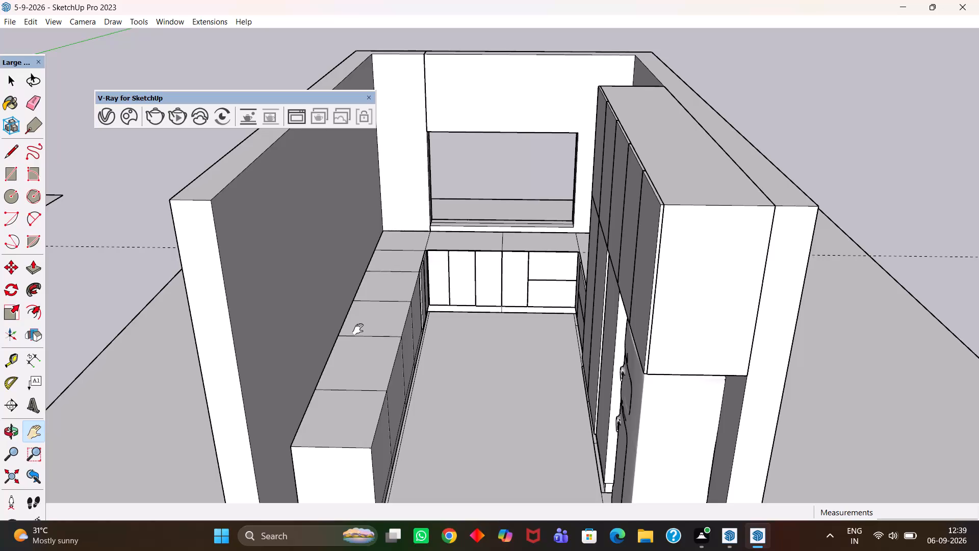
# Examine the kitchen layout from its open end, including the long counter run and the window-side base cabinets.
pyautogui.scroll(-7, 358, 329)
pyautogui.scroll(1, 358, 329)
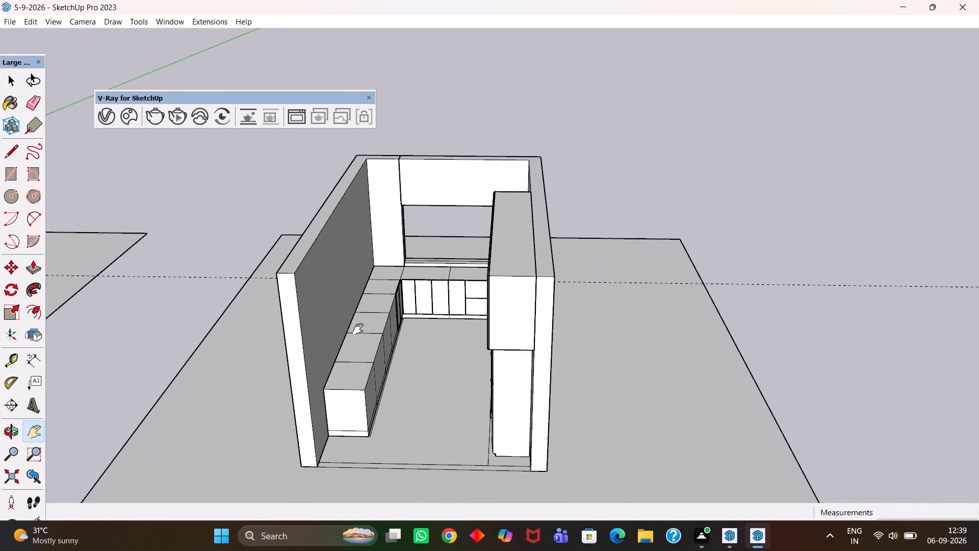
pyautogui.scroll(1, 358, 329)
pyautogui.scroll(-1, 358, 329)
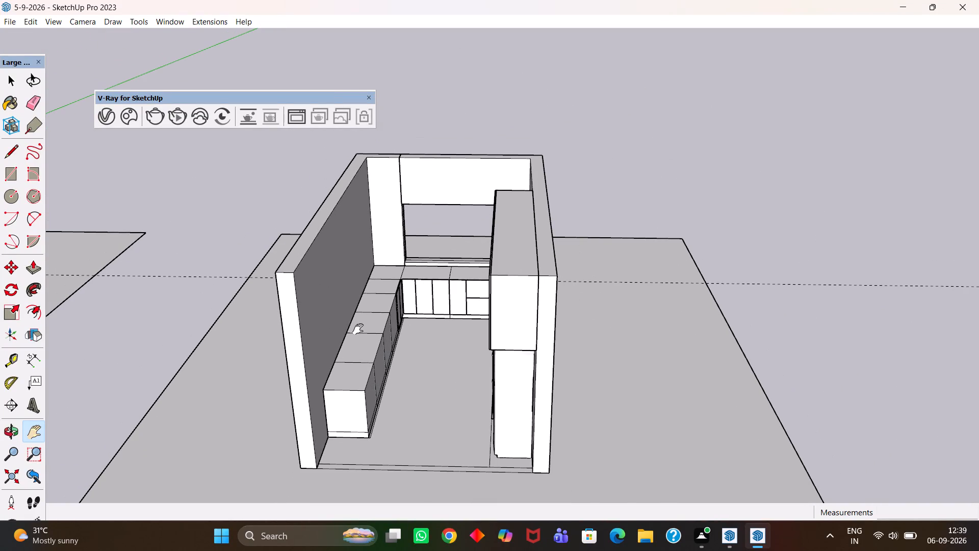
pyautogui.scroll(-2, 358, 329)
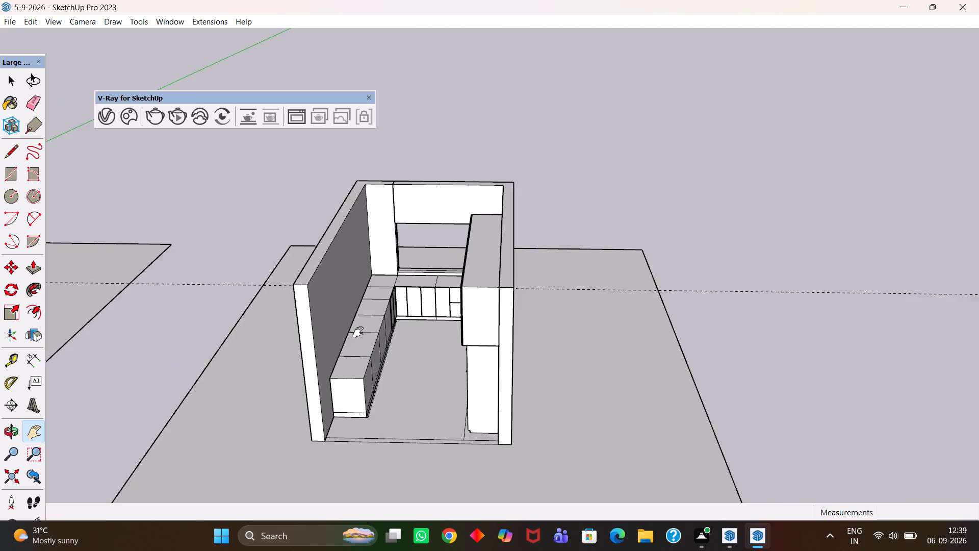
pyautogui.scroll(4, 358, 333)
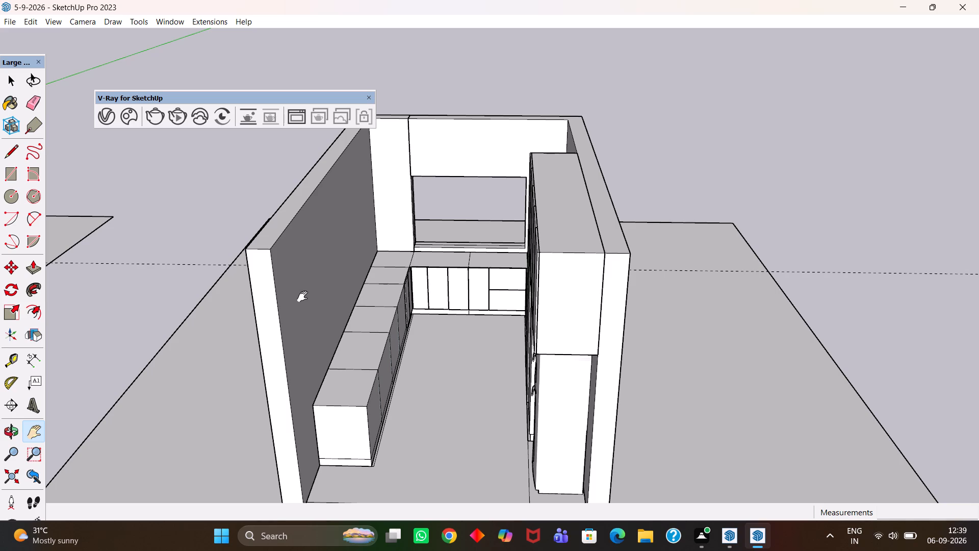
pyautogui.scroll(4, 302, 296)
pyautogui.scroll(-6, 302, 296)
pyautogui.scroll(10, 377, 314)
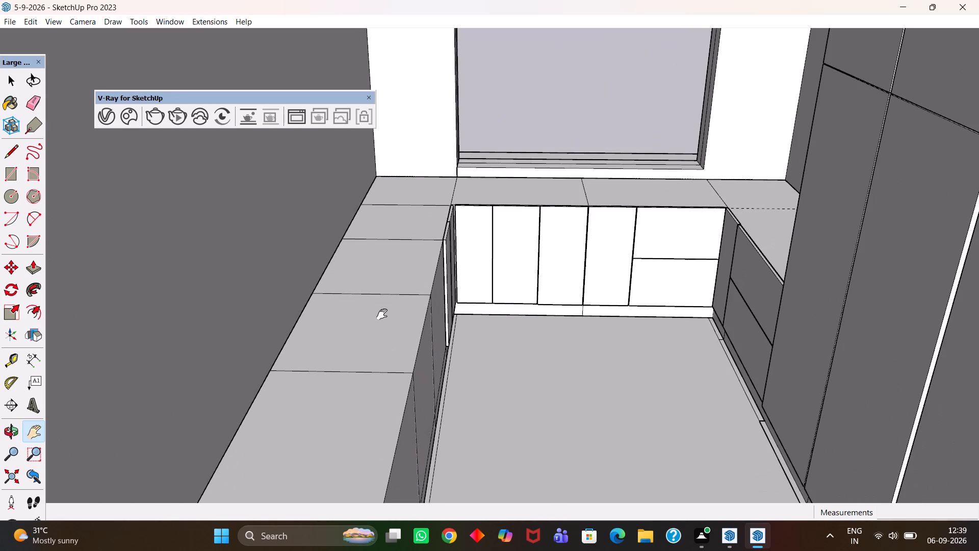
pyautogui.scroll(-9, 382, 314)
# Examine the inner counter corner beside the window and the pair of base-cabinet doors on the long wall run.
pyautogui.moveTo(425, 335); pyautogui.dragTo(369, 378, button='middle')
pyautogui.scroll(5, 403, 354)
pyautogui.middleClick(369, 378)
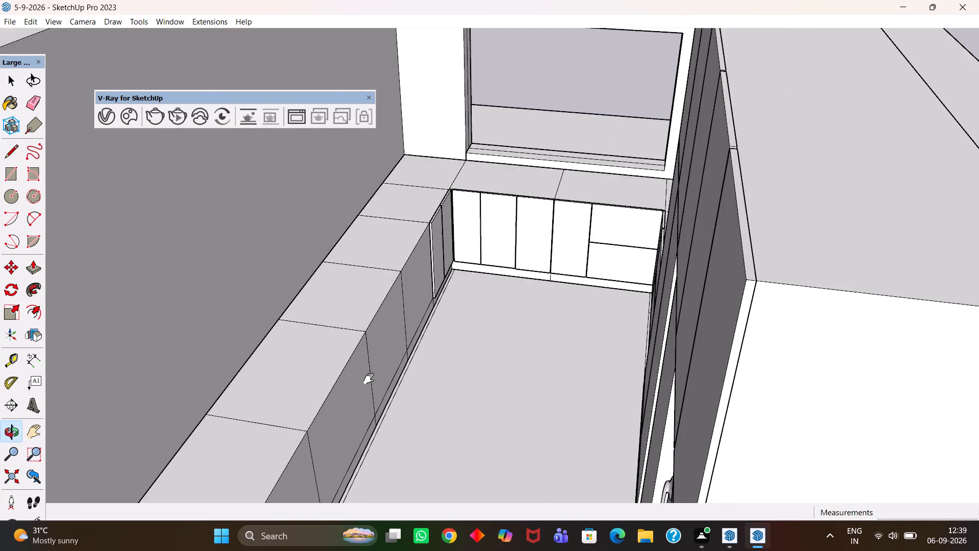
pyautogui.scroll(3, 369, 379)
pyautogui.moveTo(434, 297); pyautogui.dragTo(534, 434)
pyautogui.scroll(3, 595, 457)
pyautogui.moveTo(586, 375); pyautogui.dragTo(386, 445, button='middle')
pyautogui.moveTo(357, 461); pyautogui.dragTo(334, 469, button='middle')
pyautogui.scroll(1, 334, 469)
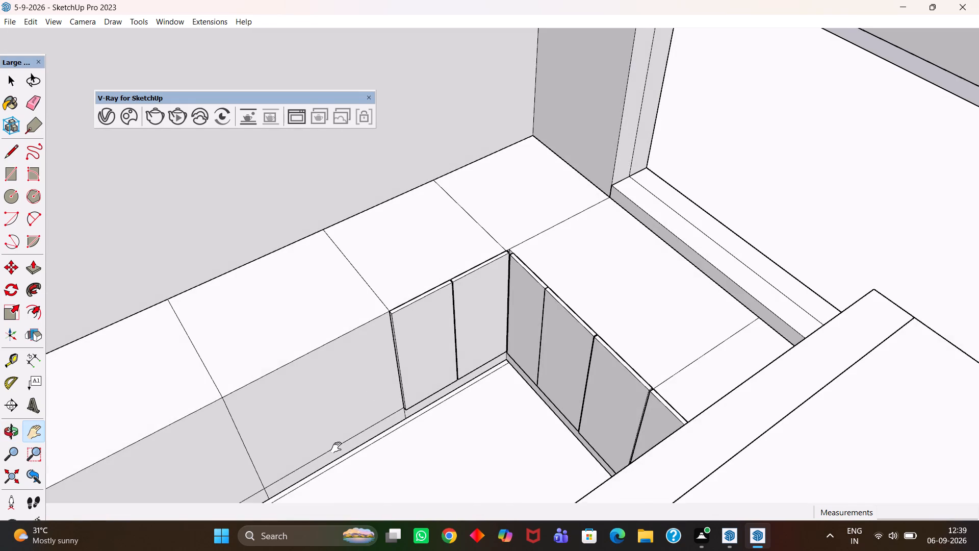
pyautogui.moveTo(398, 340); pyautogui.dragTo(550, 413)
pyautogui.moveTo(627, 423); pyautogui.dragTo(491, 440, button='middle')
pyautogui.scroll(4, 491, 439)
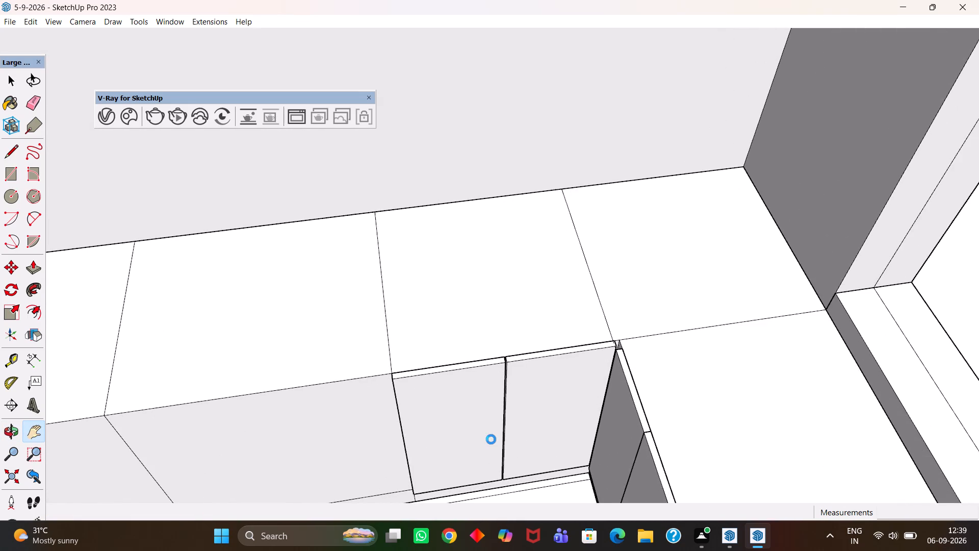
pyautogui.scroll(-5, 491, 439)
pyautogui.scroll(4, 473, 405)
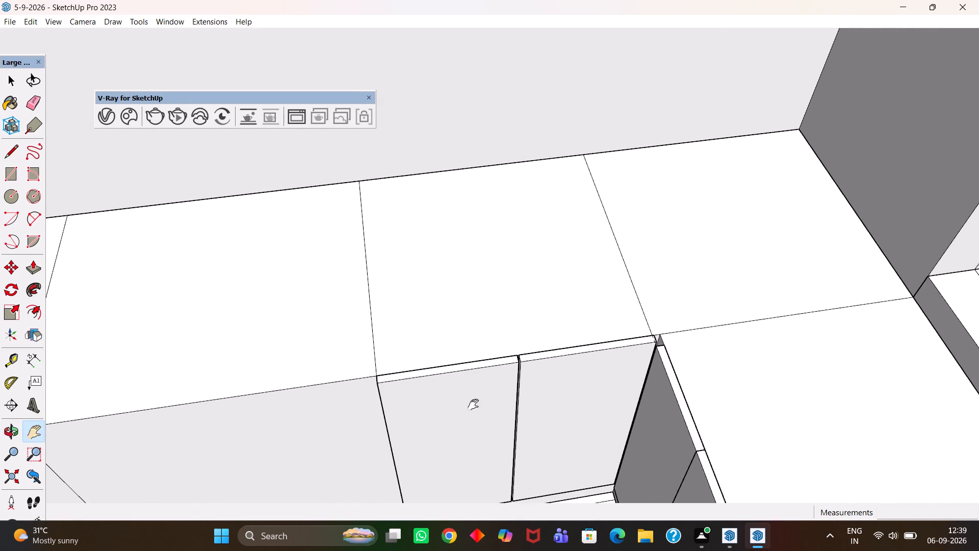
pyautogui.scroll(-6, 471, 404)
pyautogui.moveTo(465, 385); pyautogui.dragTo(450, 433, button='middle')
pyautogui.scroll(3, 451, 434)
pyautogui.scroll(-2, 450, 433)
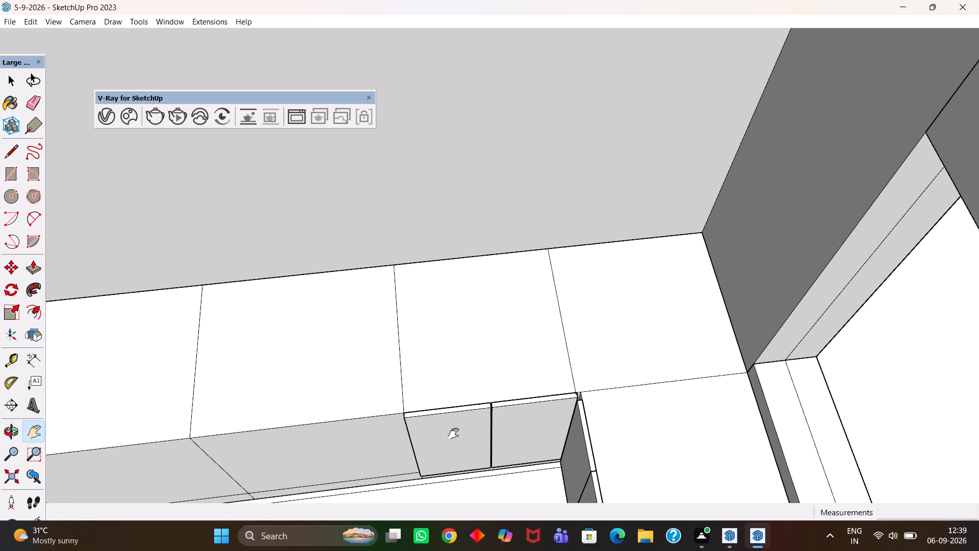
pyautogui.scroll(-4, 453, 434)
pyautogui.scroll(4, 453, 434)
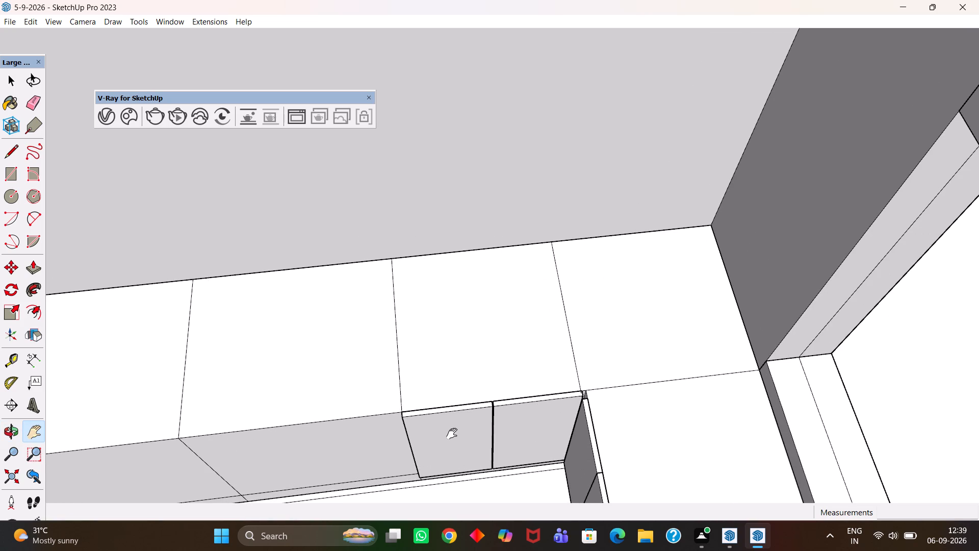
pyautogui.scroll(5, 452, 434)
pyautogui.scroll(-3, 451, 433)
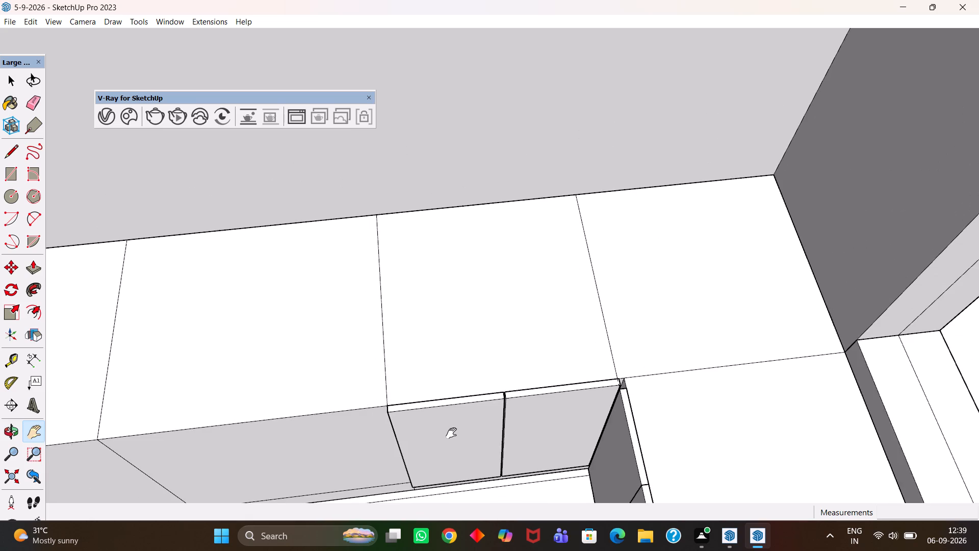
pyautogui.scroll(-2, 451, 433)
# Inside the kitchen group, copy the corner pair of base-cabinet doors about 2' 1/2" along the long counter to the adjacent cabinet.
pyautogui.press('h')
pyautogui.moveTo(412, 430); pyautogui.dragTo(610, 410)
pyautogui.scroll(-5, 610, 410)
pyautogui.press('space')
pyautogui.click(622, 412)
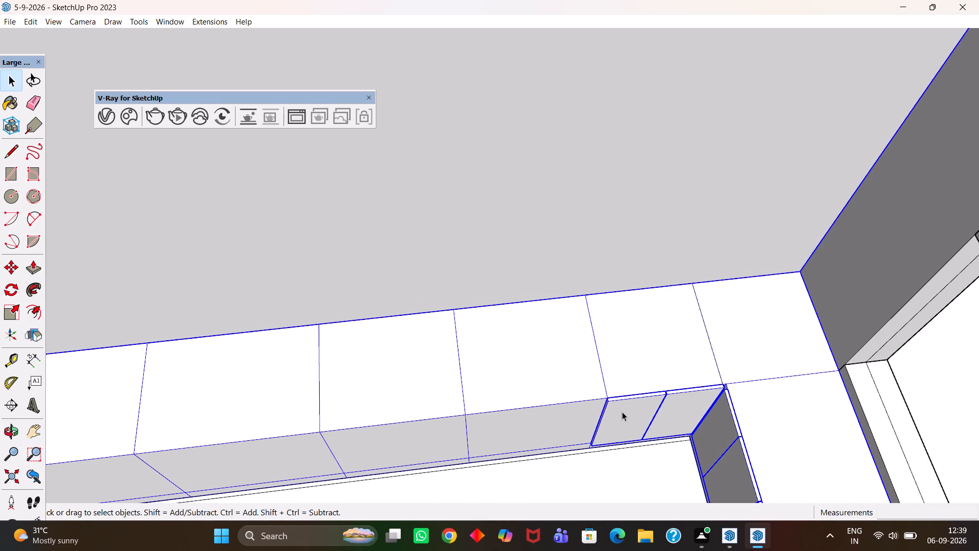
pyautogui.doubleClick(622, 412)
pyautogui.doubleClick(626, 415)
pyautogui.scroll(1, 626, 415)
pyautogui.click(626, 415)
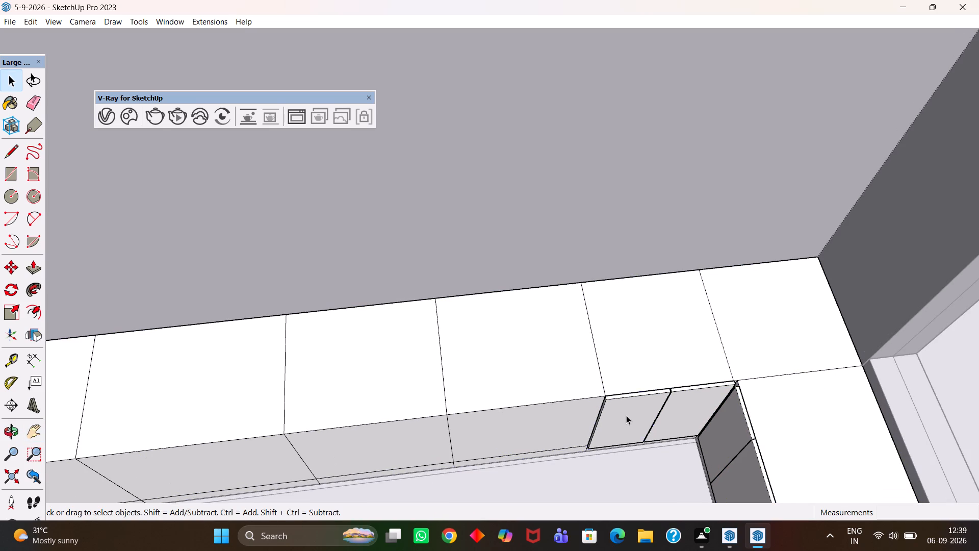
pyautogui.keyDown('ctrl'); pyautogui.click(700, 403); pyautogui.keyUp('ctrl')
pyautogui.keyDown('ctrl'); pyautogui.scroll(4, 690, 401); pyautogui.keyUp('ctrl')
pyautogui.scroll(2, 690, 401)
pyautogui.press('m')
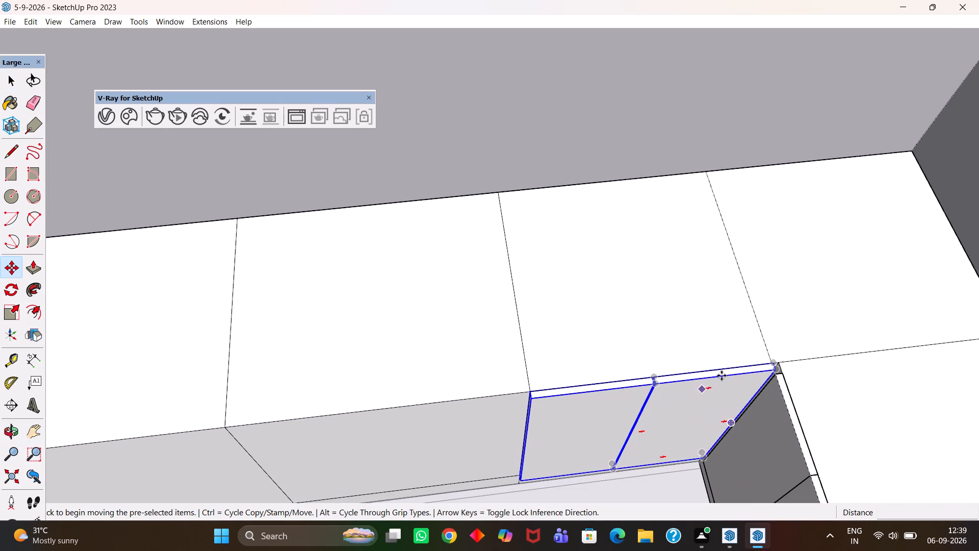
pyautogui.click(770, 360)
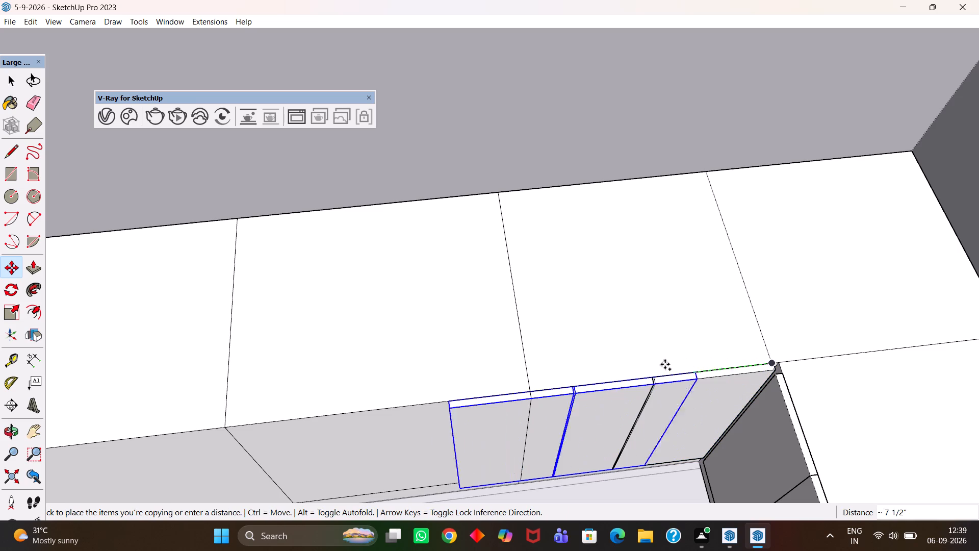
pyautogui.scroll(7, 527, 386)
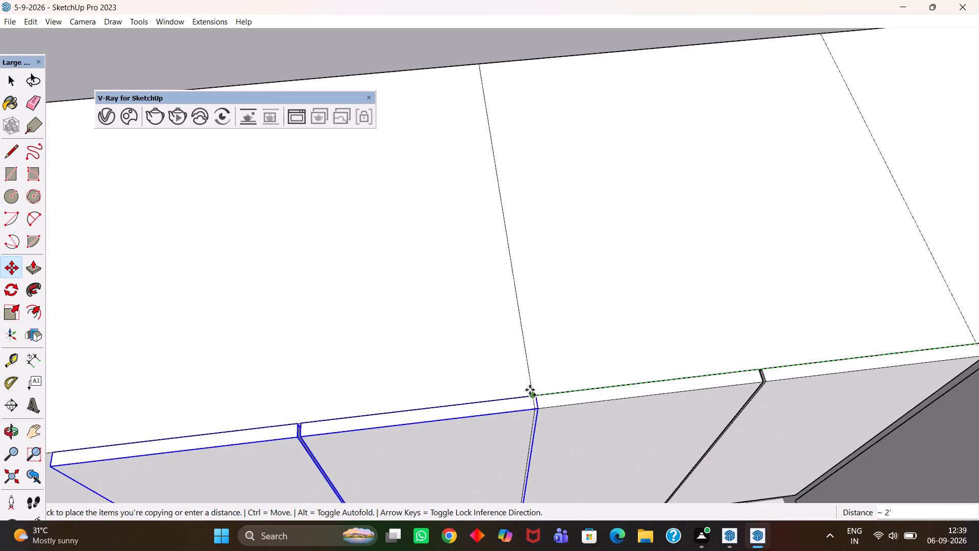
pyautogui.scroll(1, 530, 390)
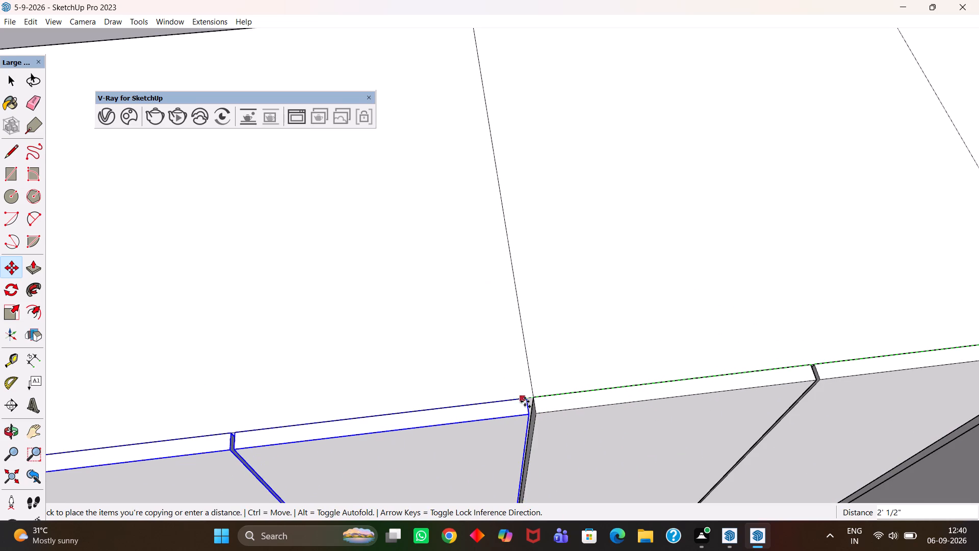
pyautogui.click(528, 403)
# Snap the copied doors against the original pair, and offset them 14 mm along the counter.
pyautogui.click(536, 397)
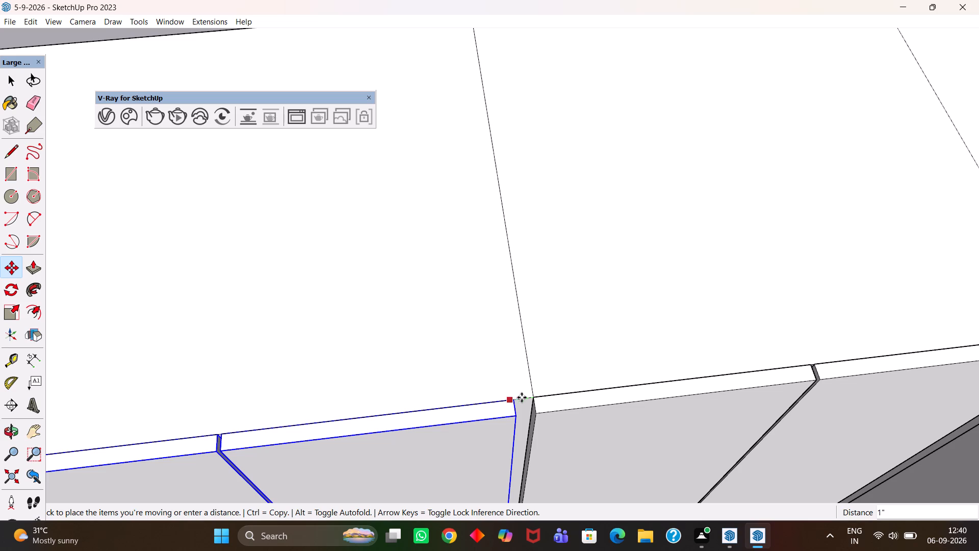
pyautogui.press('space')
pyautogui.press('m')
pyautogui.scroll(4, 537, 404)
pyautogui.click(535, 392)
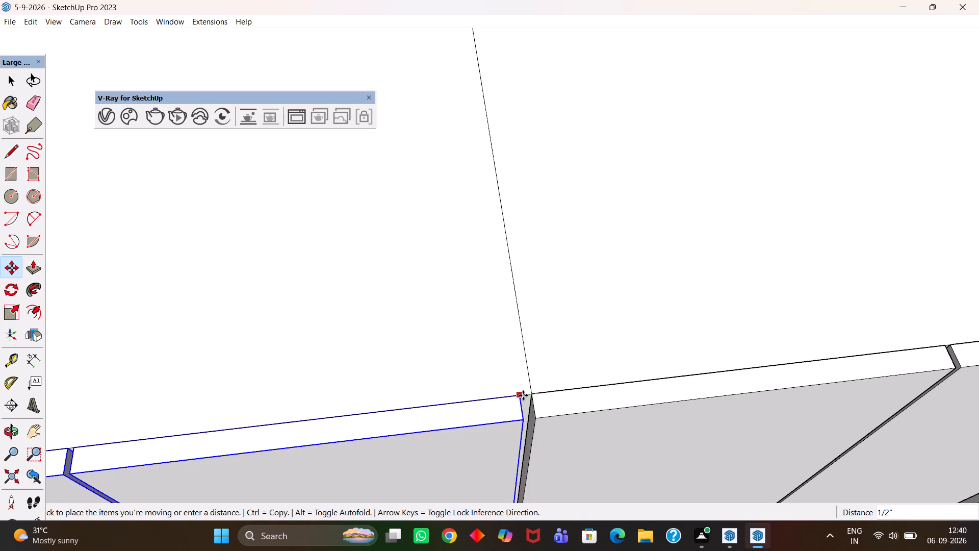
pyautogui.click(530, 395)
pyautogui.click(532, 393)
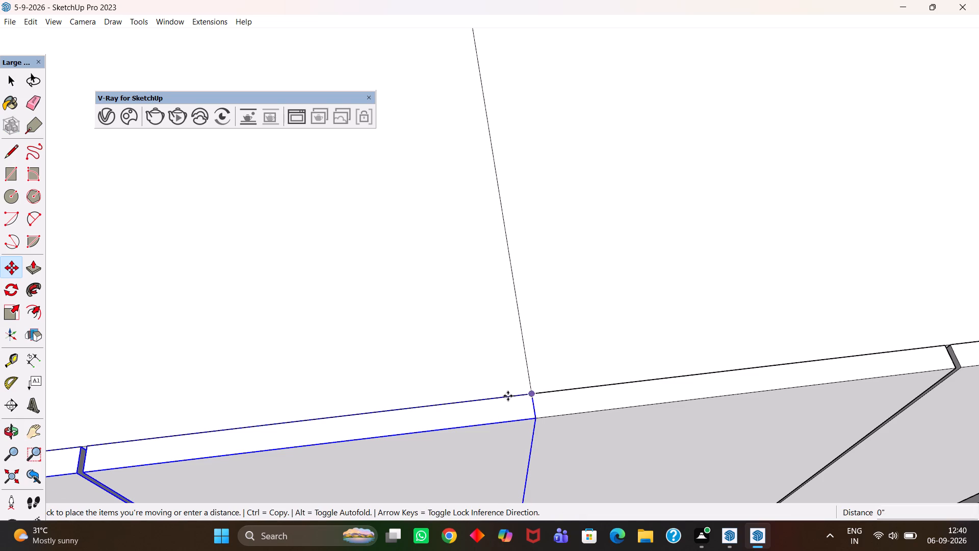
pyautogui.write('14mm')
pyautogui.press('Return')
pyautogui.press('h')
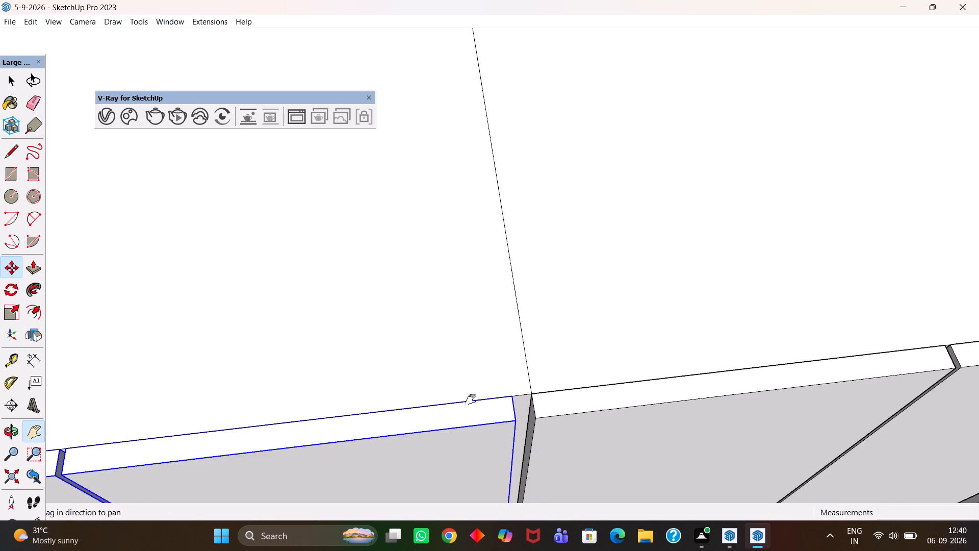
# Snap the copied doors back to the original pair's edge, and move them 5 mm away along the counter for a gap.
pyautogui.scroll(-14, 471, 405)
pyautogui.moveTo(502, 423); pyautogui.dragTo(487, 363, button='middle')
pyautogui.scroll(1, 502, 423)
pyautogui.scroll(5, 471, 356)
pyautogui.moveTo(471, 328); pyautogui.dragTo(475, 388, button='middle')
pyautogui.scroll(6, 475, 388)
pyautogui.press('m')
pyautogui.moveTo(476, 284); pyautogui.dragTo(479, 349, button='middle')
pyautogui.press('m')
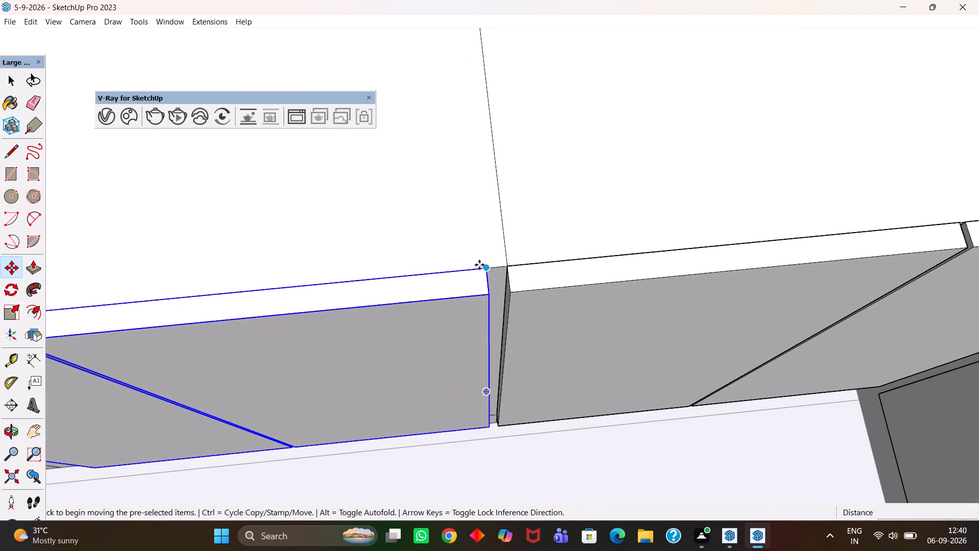
pyautogui.click(483, 267)
pyautogui.click(510, 269)
pyautogui.click(507, 266)
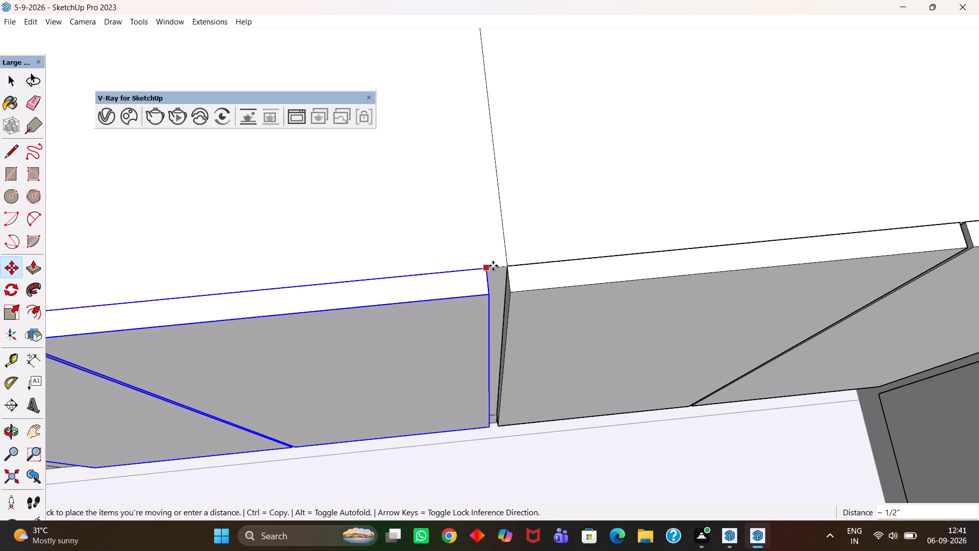
pyautogui.scroll(3, 496, 269)
pyautogui.scroll(-4, 496, 275)
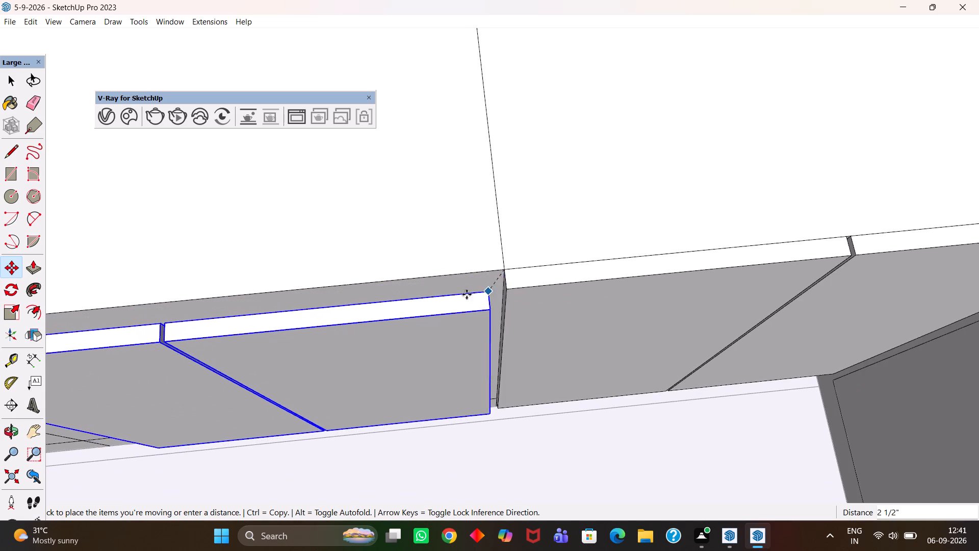
pyautogui.scroll(2, 485, 271)
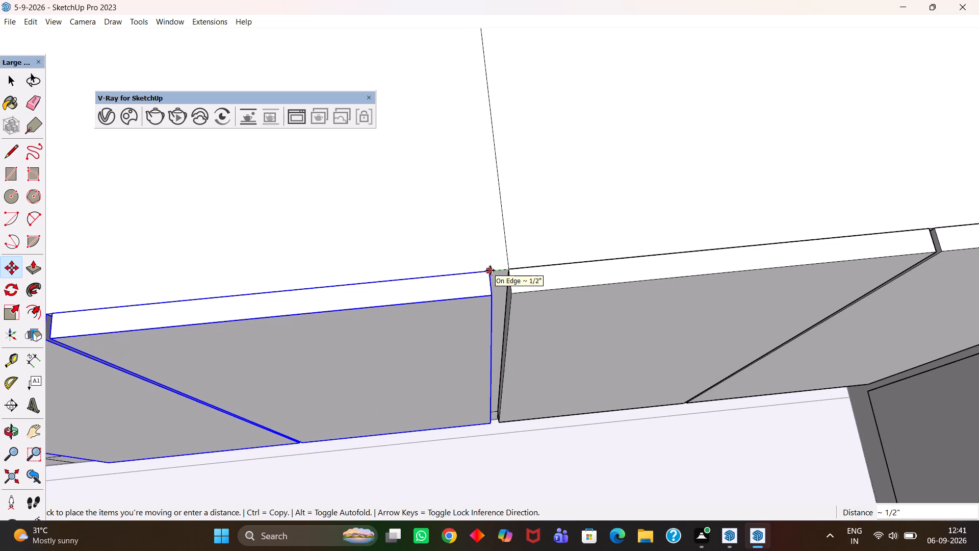
pyautogui.write('5mm')
pyautogui.press('Return')
pyautogui.press('h')
# Select the door of the copied pair that is farthest from the inner counter corner.
pyautogui.scroll(-2, 488, 288)
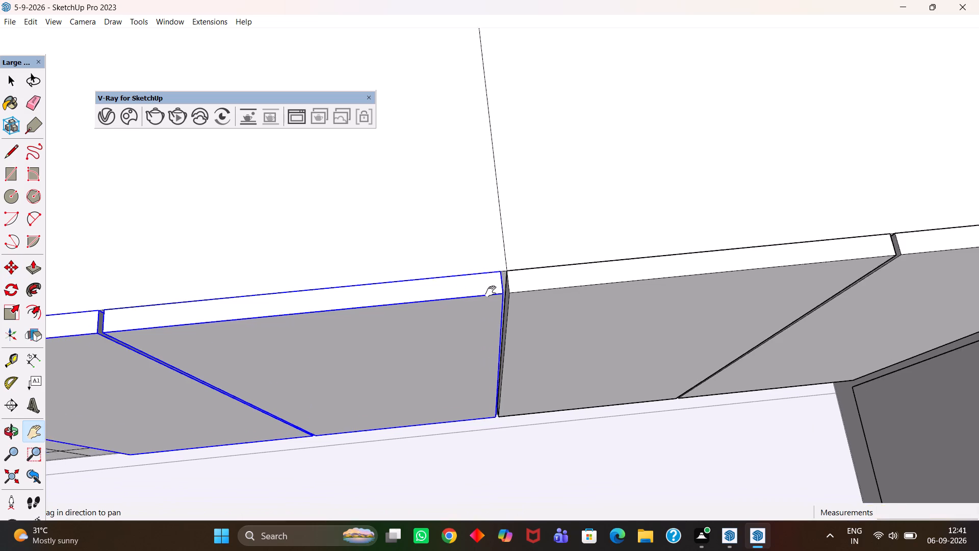
pyautogui.scroll(-8, 491, 291)
pyautogui.scroll(1, 545, 377)
pyautogui.moveTo(544, 378); pyautogui.dragTo(503, 302, button='middle')
pyautogui.scroll(2, 508, 306)
pyautogui.scroll(-5, 498, 299)
pyautogui.moveTo(440, 275); pyautogui.dragTo(628, 439)
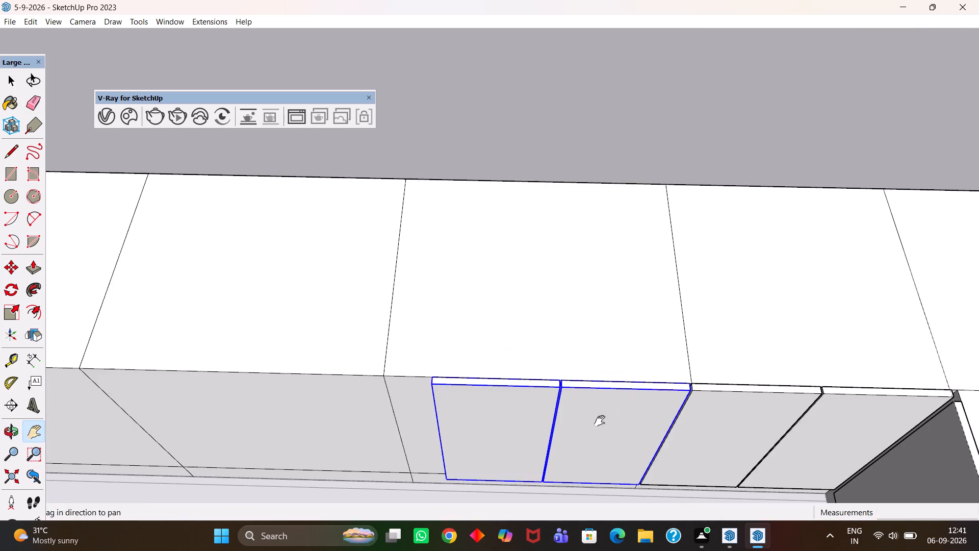
pyautogui.moveTo(515, 407); pyautogui.dragTo(556, 399, button='middle')
pyautogui.scroll(2, 556, 399)
pyautogui.scroll(-8, 556, 399)
pyautogui.middleClick(556, 399)
pyautogui.scroll(2, 556, 399)
pyautogui.press('space')
pyautogui.click(552, 407)
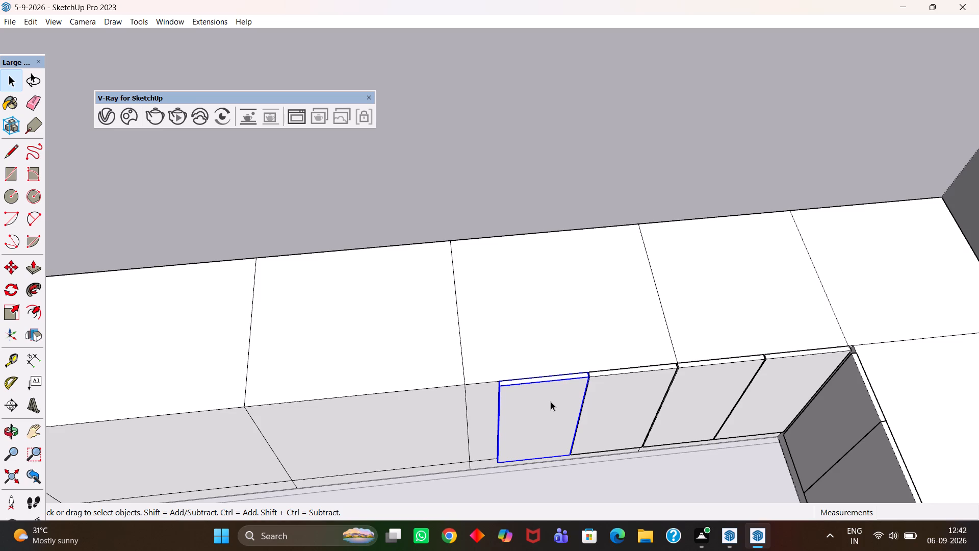
pyautogui.scroll(7, 551, 402)
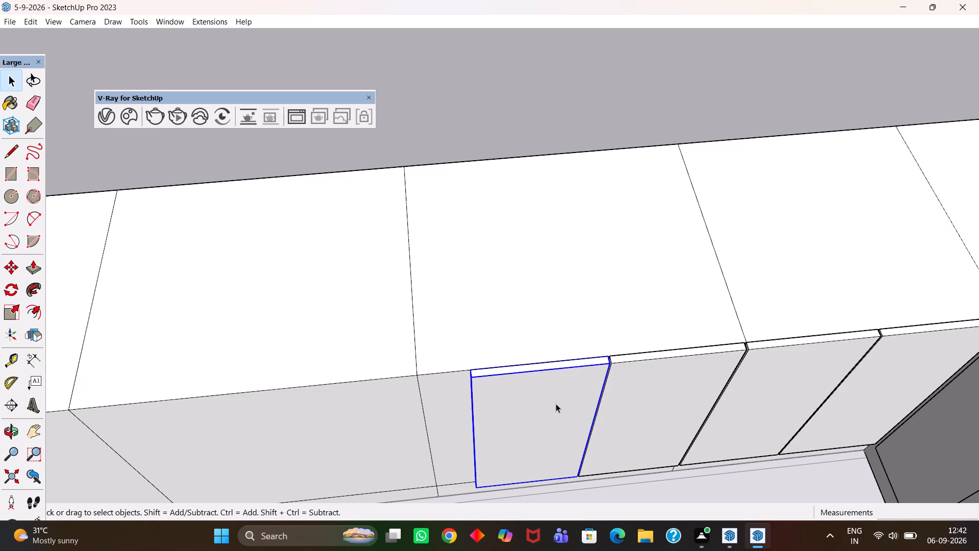
pyautogui.scroll(2, 556, 403)
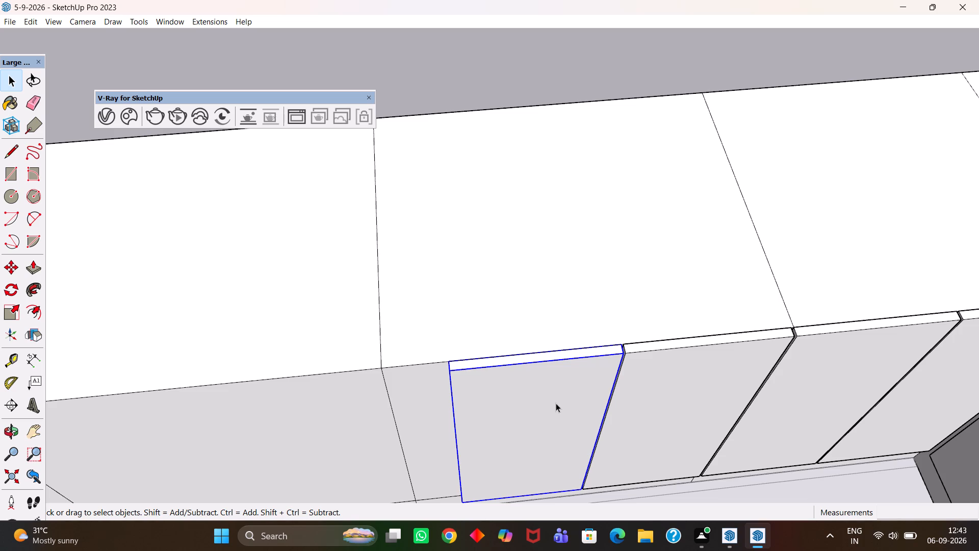
pyautogui.scroll(2, 556, 403)
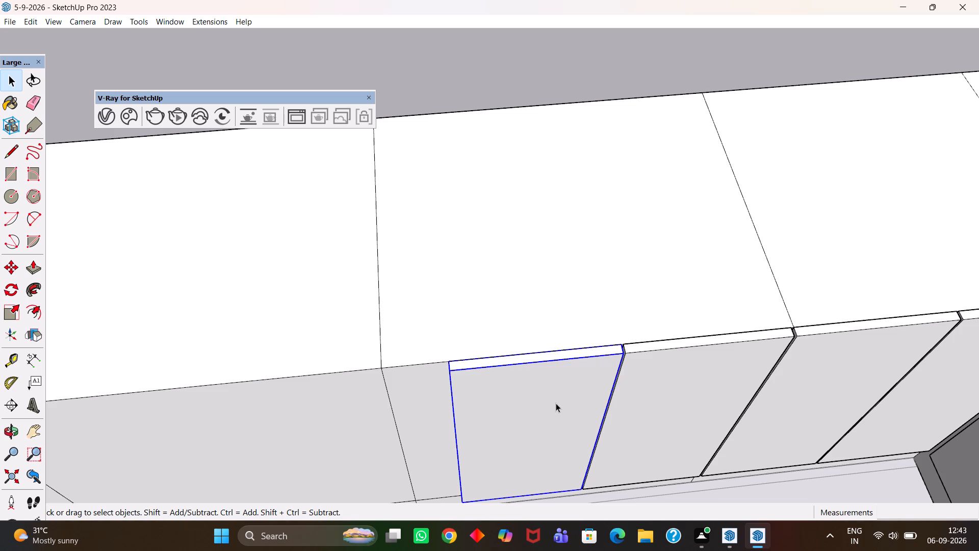
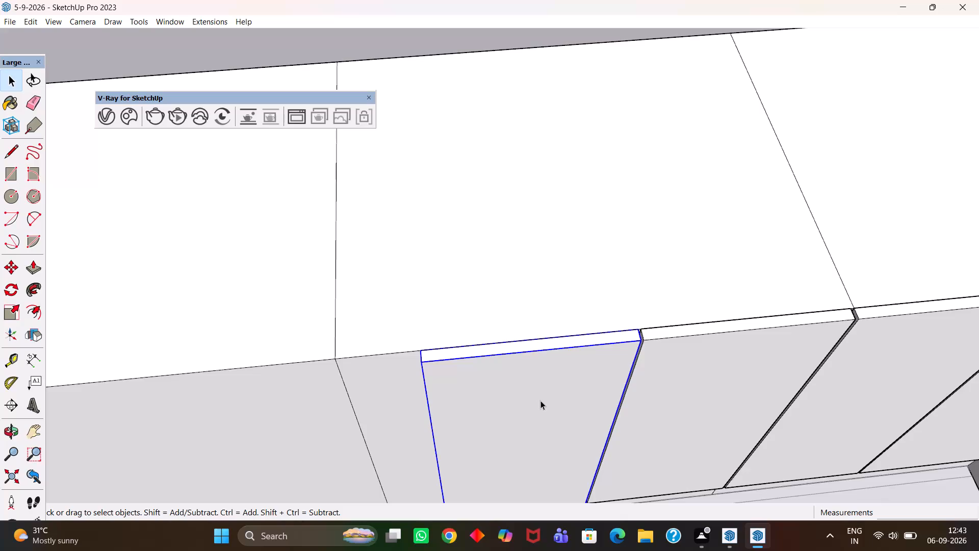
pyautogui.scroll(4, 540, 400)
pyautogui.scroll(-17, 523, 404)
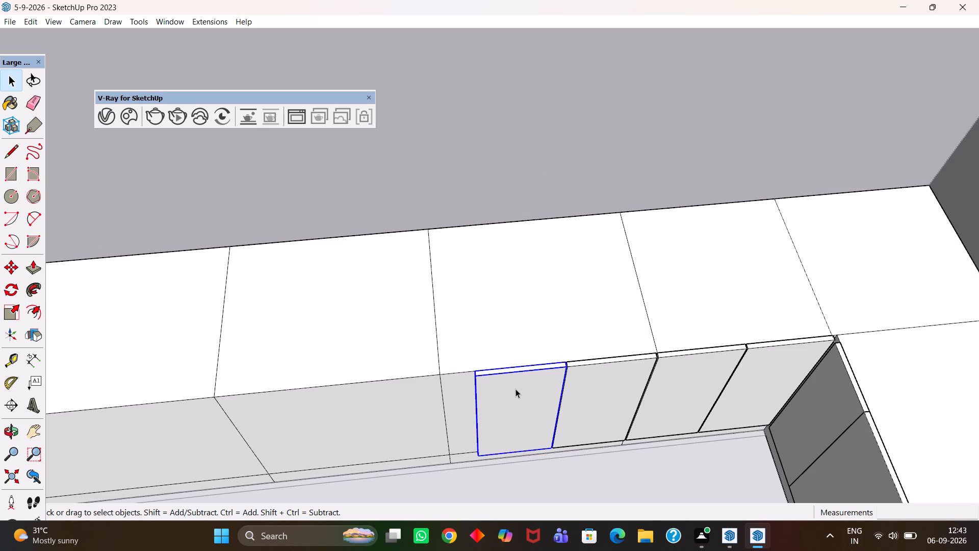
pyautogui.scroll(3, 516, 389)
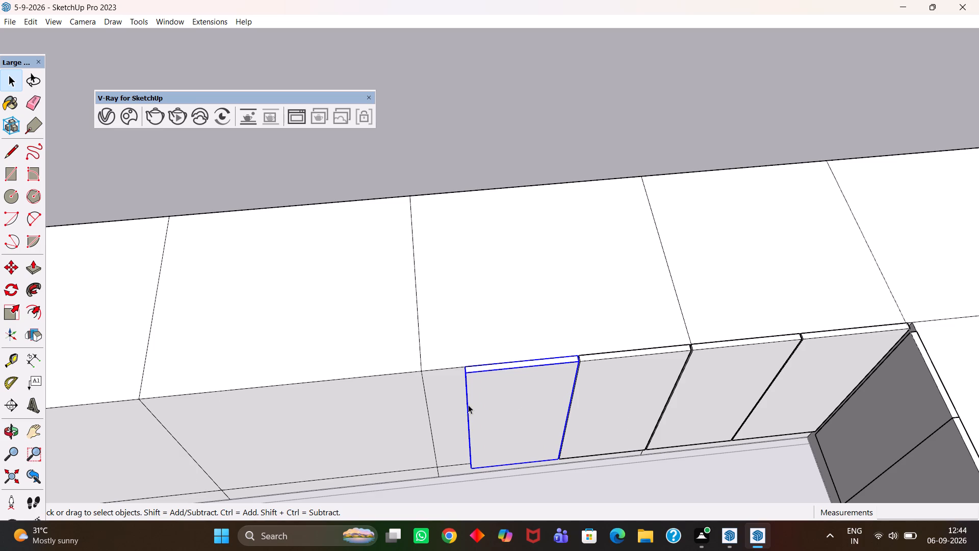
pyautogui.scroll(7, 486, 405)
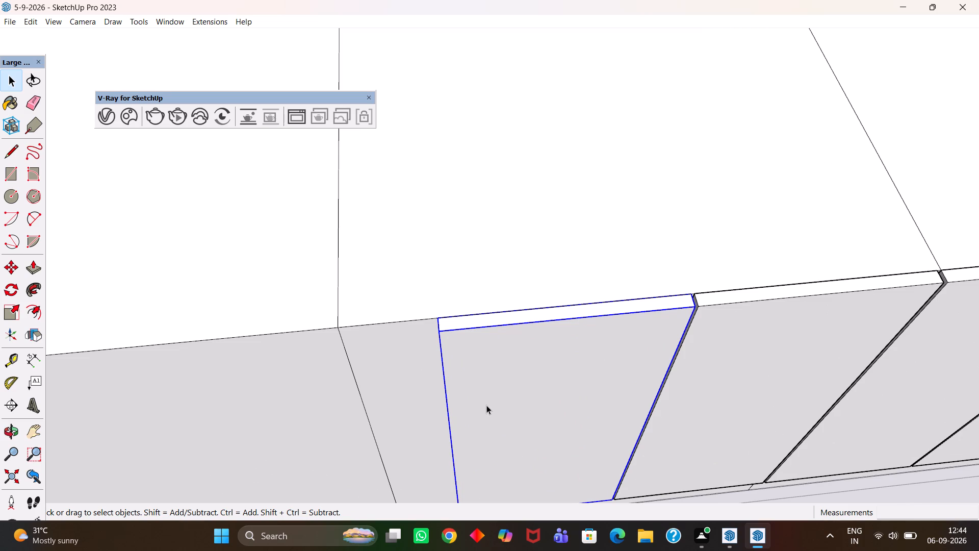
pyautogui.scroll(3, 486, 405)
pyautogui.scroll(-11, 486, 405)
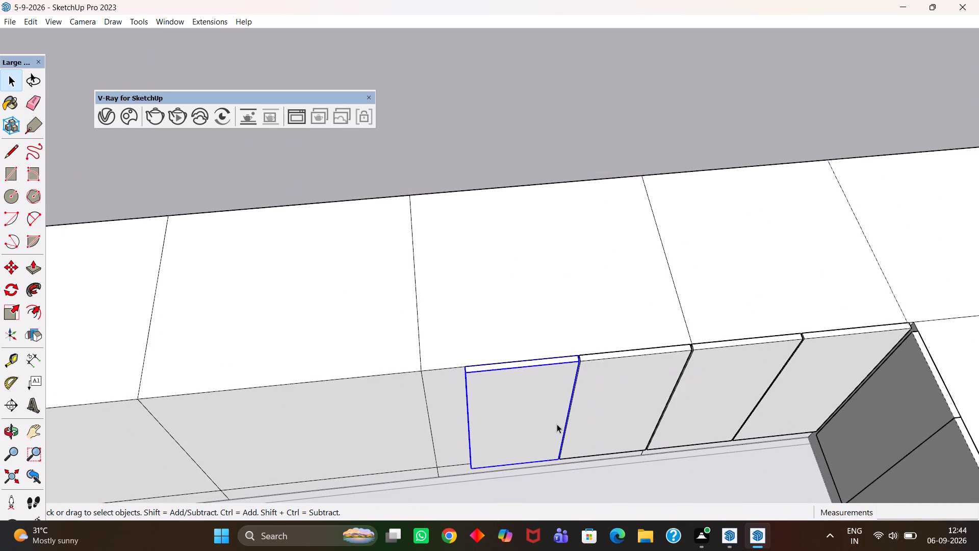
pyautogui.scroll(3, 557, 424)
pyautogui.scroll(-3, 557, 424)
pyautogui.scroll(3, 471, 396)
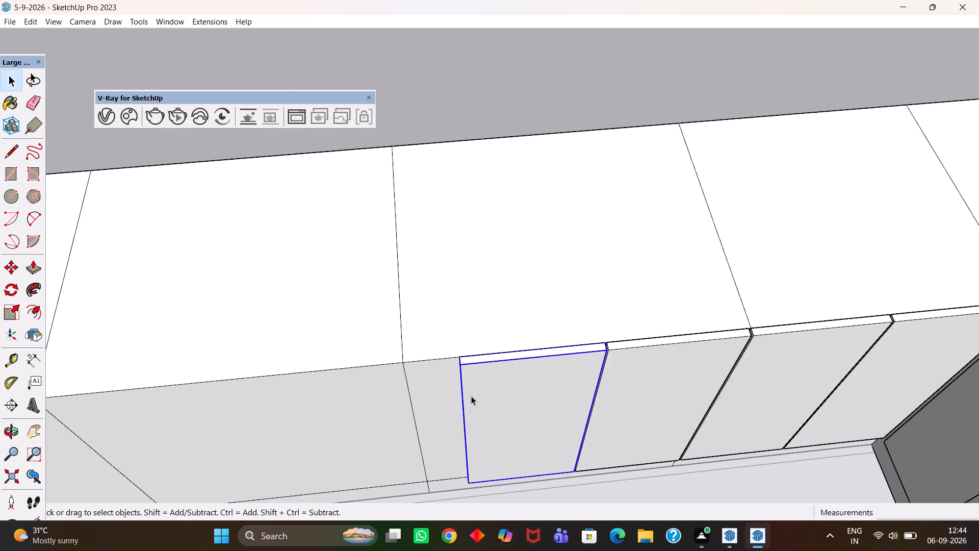
# Move the selected door along the long counter so its outer top corner meets the cabinet division line.
pyautogui.press('space')
pyautogui.scroll(1, 481, 381)
pyautogui.moveTo(488, 383); pyautogui.dragTo(484, 397, button='middle')
pyautogui.press('m')
pyautogui.scroll(1, 481, 390)
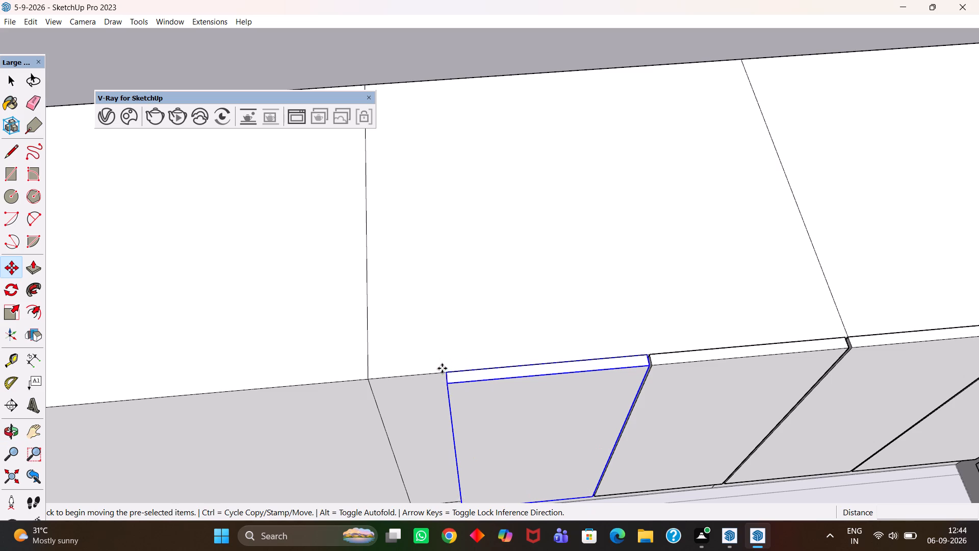
pyautogui.click(442, 368)
pyautogui.click(373, 381)
pyautogui.scroll(-4, 375, 381)
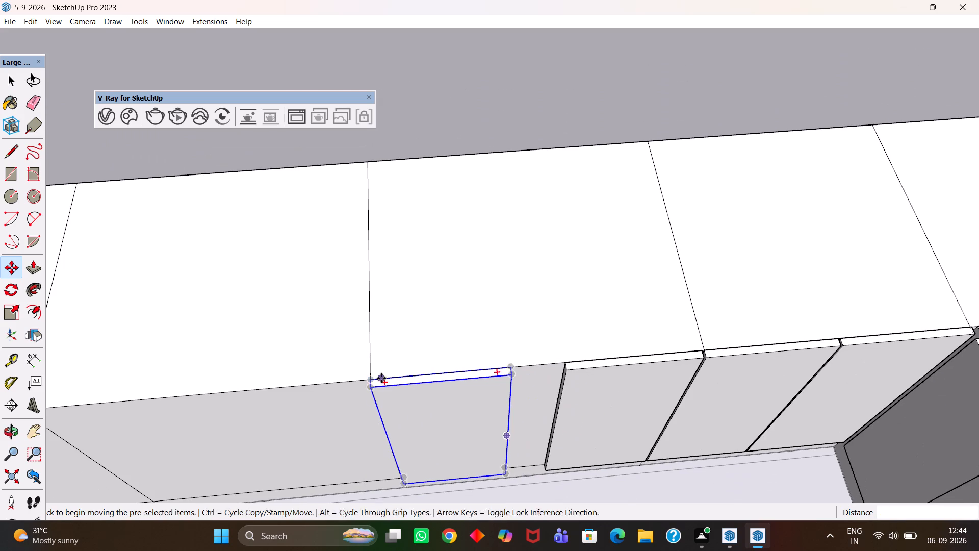
# Place a guide 1' 2 1/2" from the cabinet division line, parallel to it, toward the inner counter corner.
pyautogui.press('t')
pyautogui.click(370, 349)
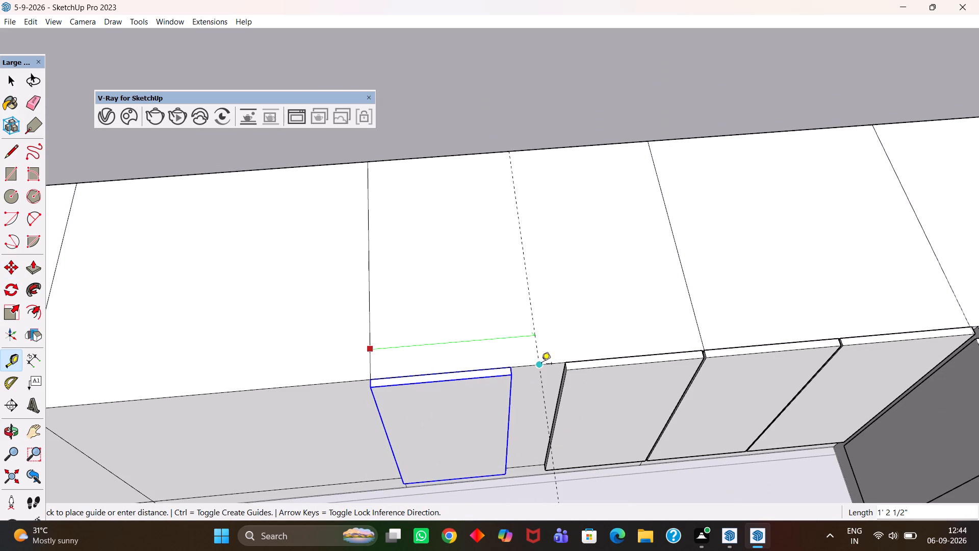
pyautogui.click(542, 364)
# Open the moved door and push/pull its side face facing the inner corner out to the guide.
pyautogui.scroll(2, 534, 374)
pyautogui.middleClick(535, 377)
pyautogui.moveTo(506, 371); pyautogui.dragTo(489, 360, button='middle')
pyautogui.moveTo(489, 360); pyautogui.dragTo(482, 360, button='middle')
pyautogui.moveTo(480, 361); pyautogui.dragTo(467, 366, button='middle')
pyautogui.press('h')
pyautogui.scroll(3, 473, 362)
pyautogui.moveTo(477, 358); pyautogui.dragTo(384, 355, button='middle')
pyautogui.scroll(-1, 399, 362)
pyautogui.scroll(3, 400, 362)
pyautogui.press('space')
pyautogui.tripleClick(441, 352)
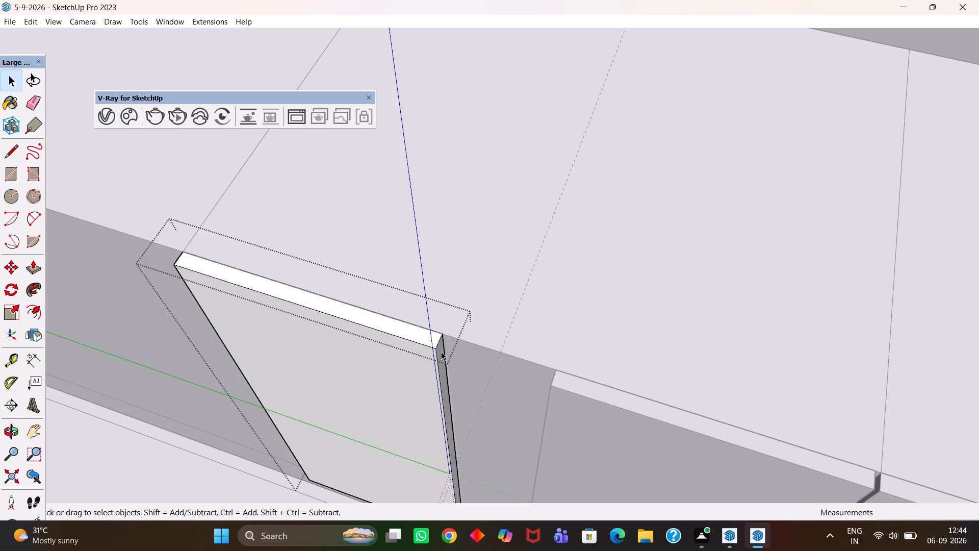
pyautogui.click(440, 349)
pyautogui.press('p')
pyautogui.click(440, 349)
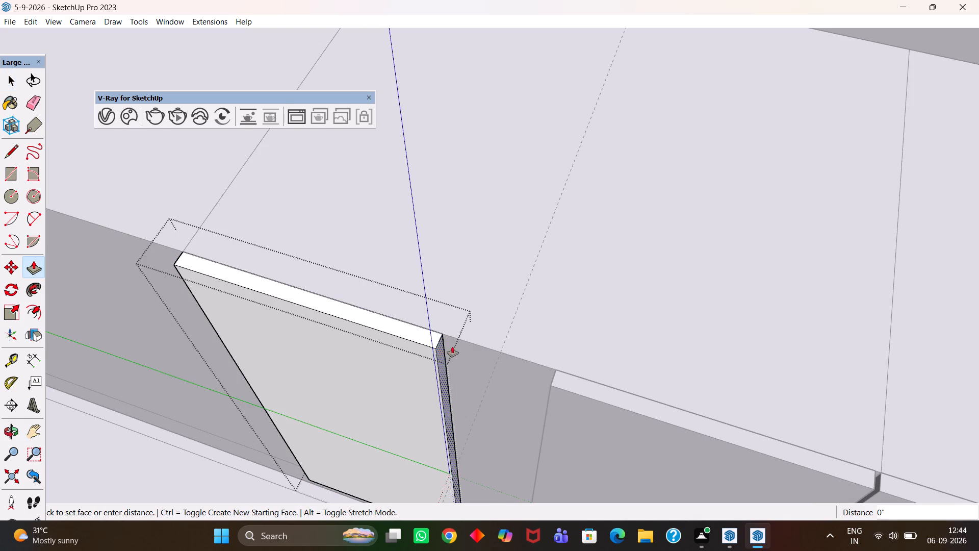
pyautogui.click(503, 346)
# Open the copied pair's other door and extend its side face about 2 1/2" along the counter to the guide.
pyautogui.press('h')
pyautogui.scroll(-6, 456, 353)
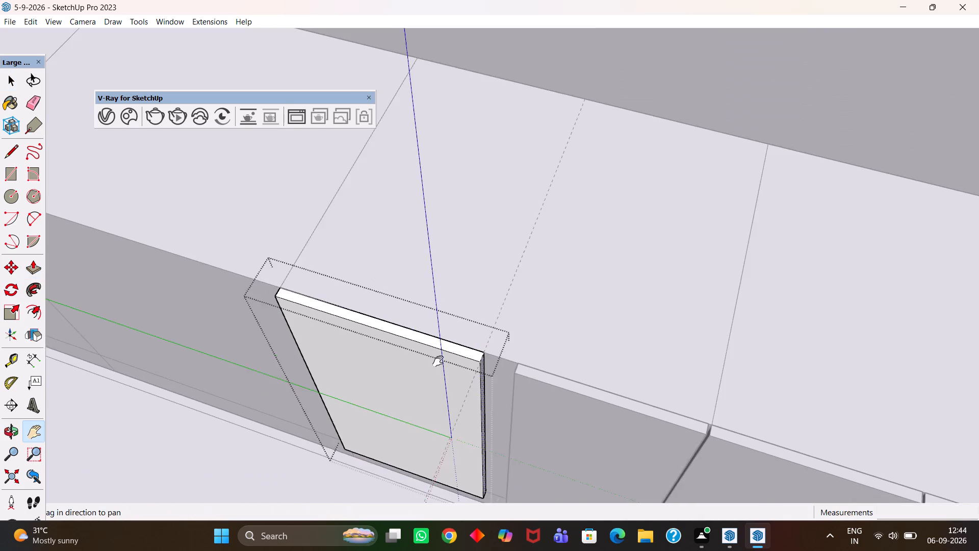
pyautogui.scroll(1, 416, 367)
pyautogui.moveTo(417, 370); pyautogui.dragTo(573, 400, button='middle')
pyautogui.scroll(-2, 573, 400)
pyautogui.press('h')
pyautogui.moveTo(667, 391); pyautogui.dragTo(494, 382)
pyautogui.press('space')
pyautogui.doubleClick(546, 408)
pyautogui.scroll(3, 507, 374)
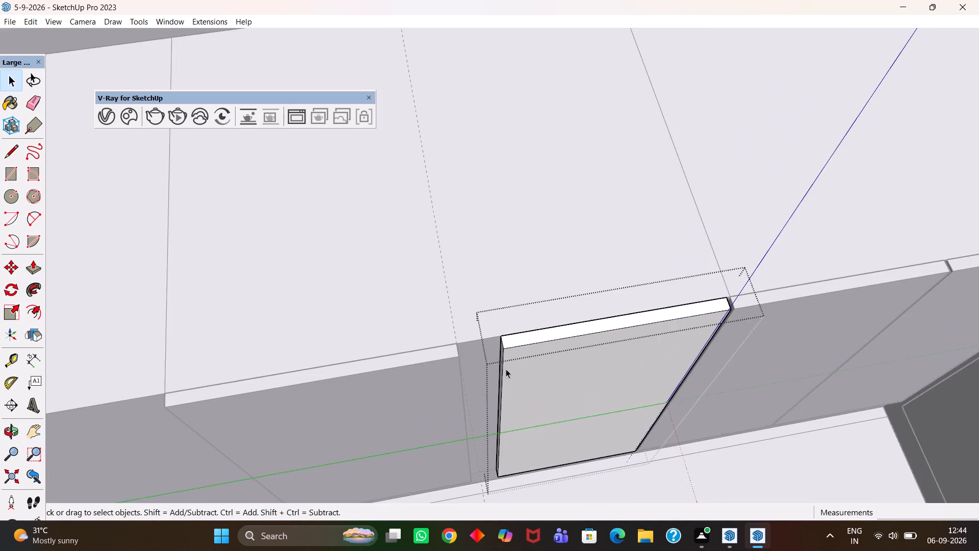
pyautogui.scroll(9, 506, 369)
pyautogui.moveTo(486, 359); pyautogui.dragTo(501, 361, button='middle')
pyautogui.press('space')
pyautogui.click(511, 337)
pyautogui.click(517, 333)
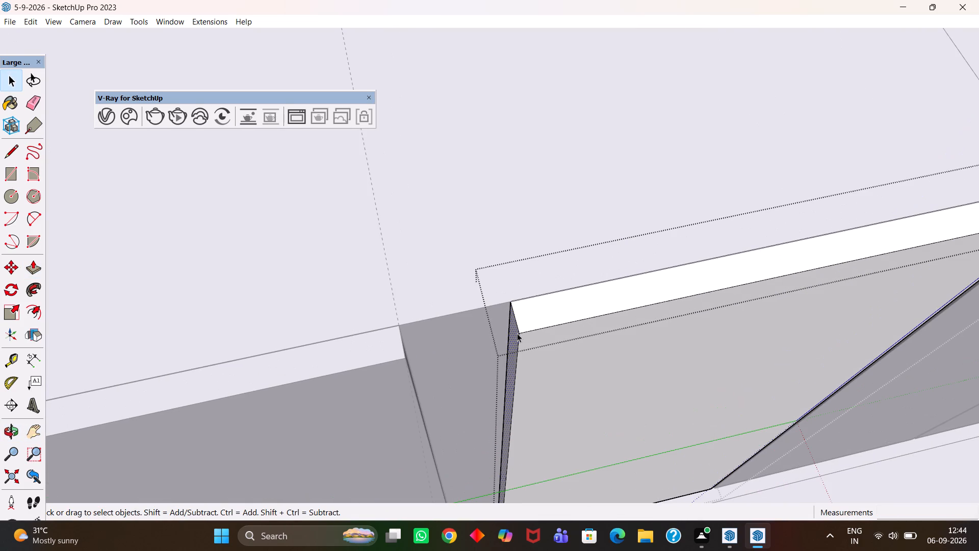
pyautogui.click(516, 332)
pyautogui.press('p')
pyautogui.click(515, 334)
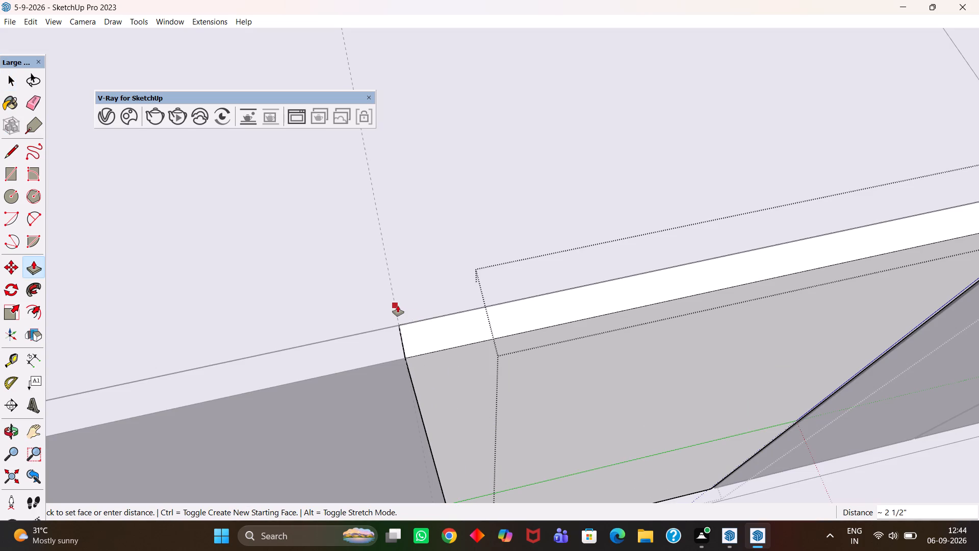
pyautogui.click(396, 306)
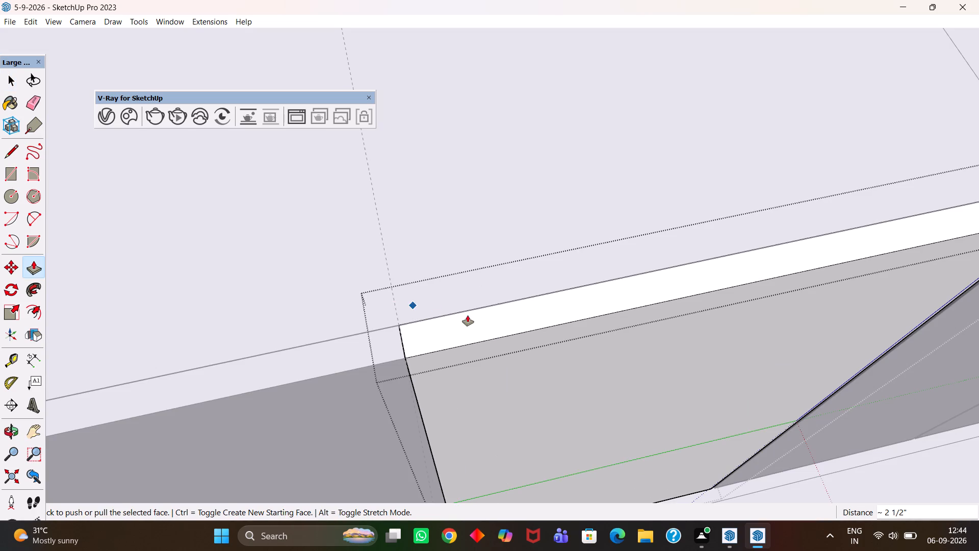
# Place a guide 4 mm in from the extended side edge on this door's top face.
pyautogui.scroll(2, 426, 343)
pyautogui.press('t')
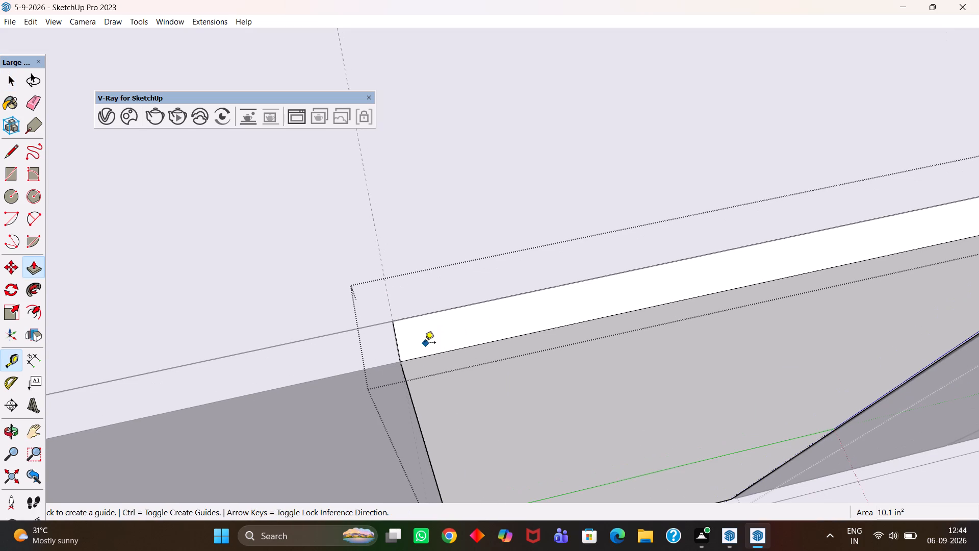
pyautogui.click(398, 340)
pyautogui.write('4mm')
pyautogui.press('Return')
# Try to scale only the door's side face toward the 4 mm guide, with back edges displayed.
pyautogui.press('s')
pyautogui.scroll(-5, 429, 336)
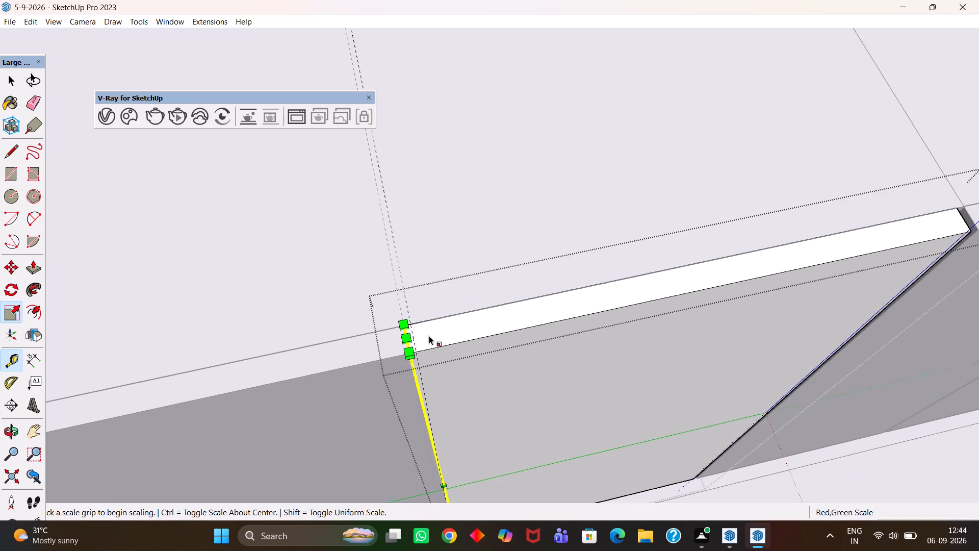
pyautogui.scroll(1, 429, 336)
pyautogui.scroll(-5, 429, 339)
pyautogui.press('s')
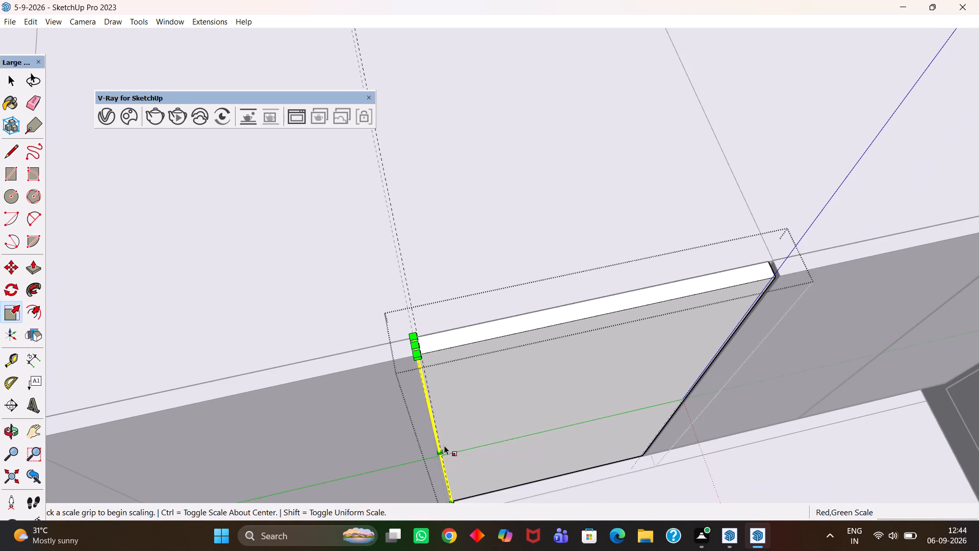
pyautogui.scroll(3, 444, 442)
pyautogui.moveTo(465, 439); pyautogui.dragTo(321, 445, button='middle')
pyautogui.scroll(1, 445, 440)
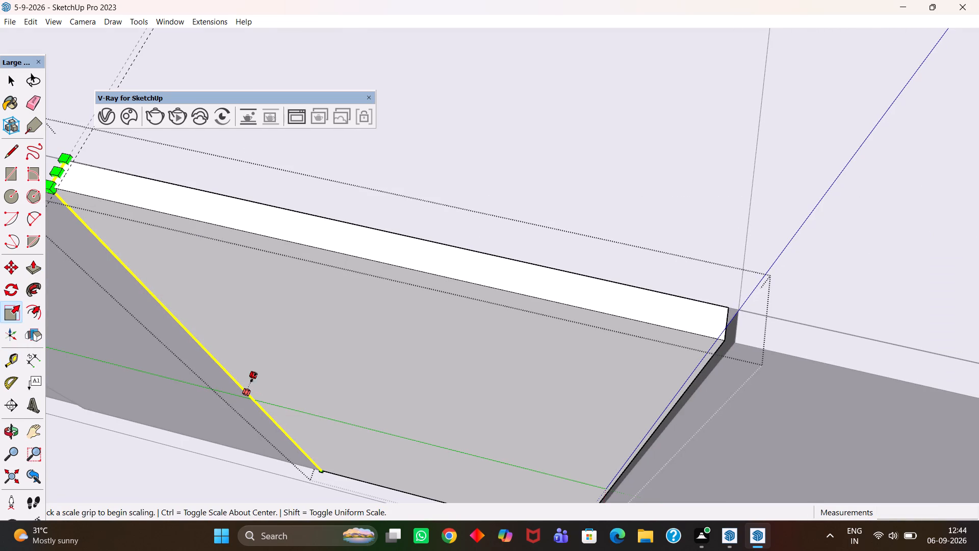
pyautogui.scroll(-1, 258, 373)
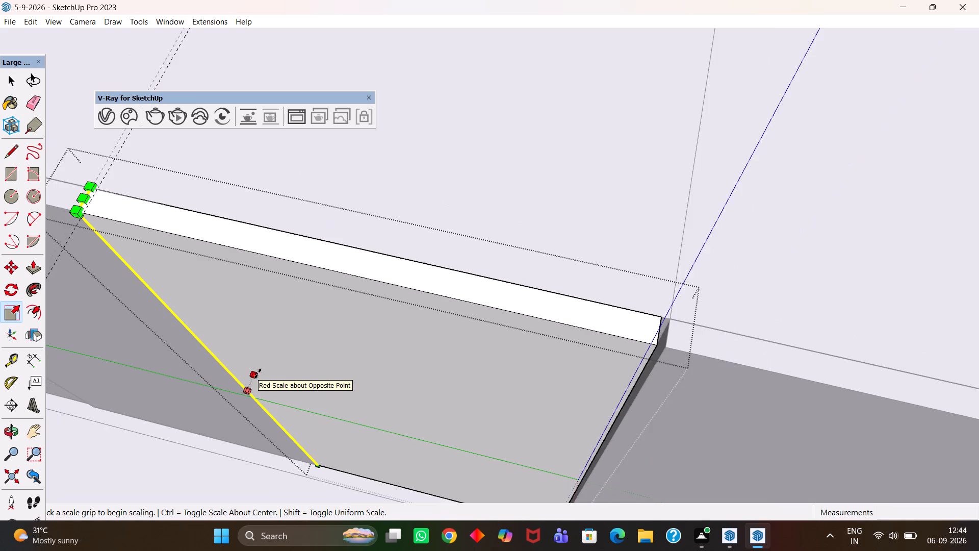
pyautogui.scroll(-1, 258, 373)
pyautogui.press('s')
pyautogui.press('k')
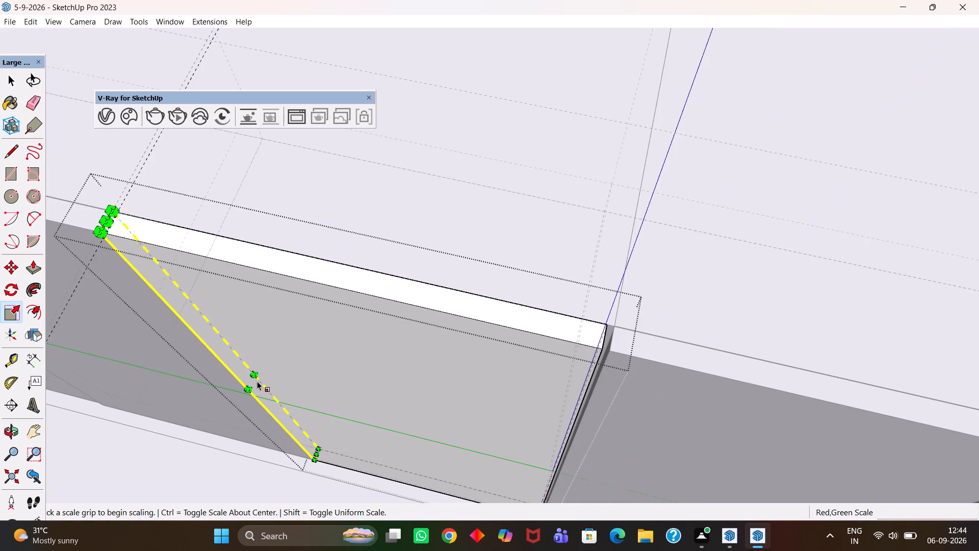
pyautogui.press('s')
# Scale the whole door's geometry along the counter so its extended side stops at the 4 mm guide, and leave the door.
pyautogui.scroll(-4, 257, 383)
pyautogui.moveTo(300, 389); pyautogui.dragTo(353, 390, button='middle')
pyautogui.scroll(1, 328, 392)
pyautogui.scroll(-3, 353, 390)
pyautogui.press('h')
pyautogui.moveTo(400, 390); pyautogui.dragTo(413, 380)
pyautogui.press('space')
pyautogui.click(400, 389)
pyautogui.moveTo(399, 389); pyautogui.dragTo(403, 393, button='middle')
pyautogui.scroll(2, 403, 393)
pyautogui.press('s')
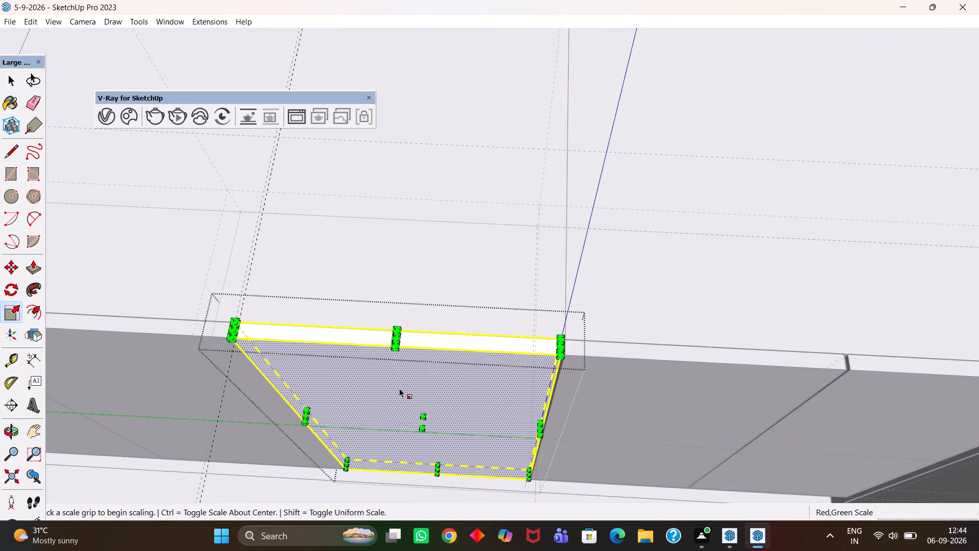
pyautogui.click(306, 413)
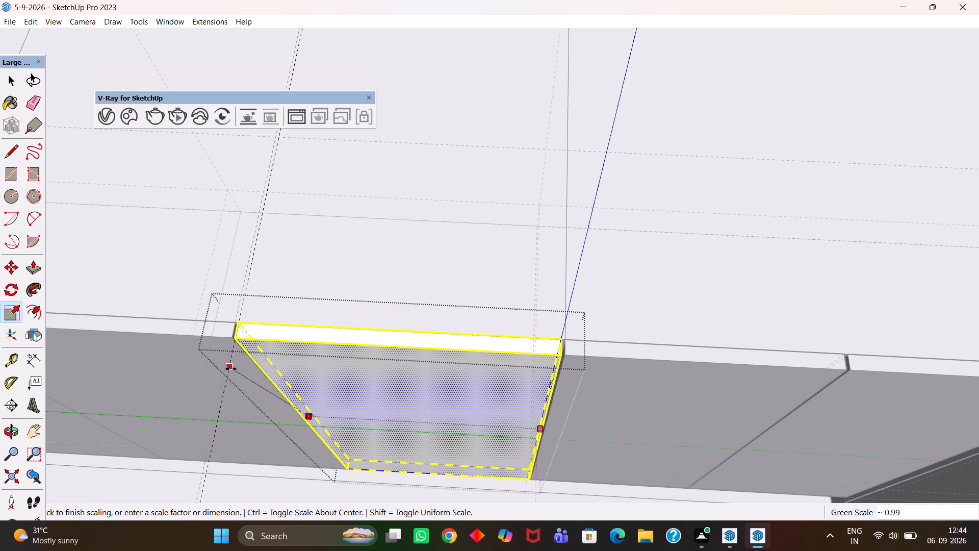
pyautogui.scroll(6, 228, 314)
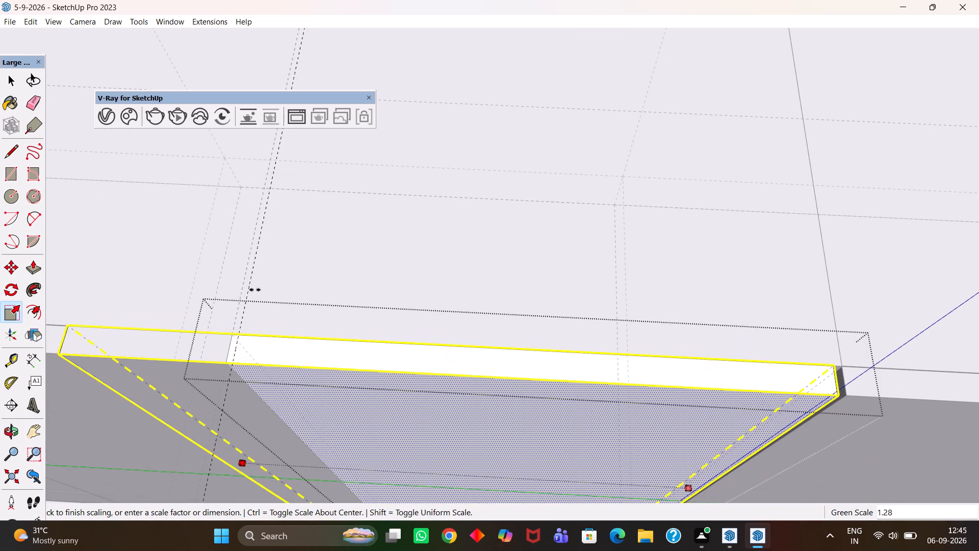
pyautogui.click(253, 283)
pyautogui.scroll(-8, 340, 322)
pyautogui.scroll(1, 392, 333)
pyautogui.moveTo(398, 333); pyautogui.dragTo(427, 329, button='middle')
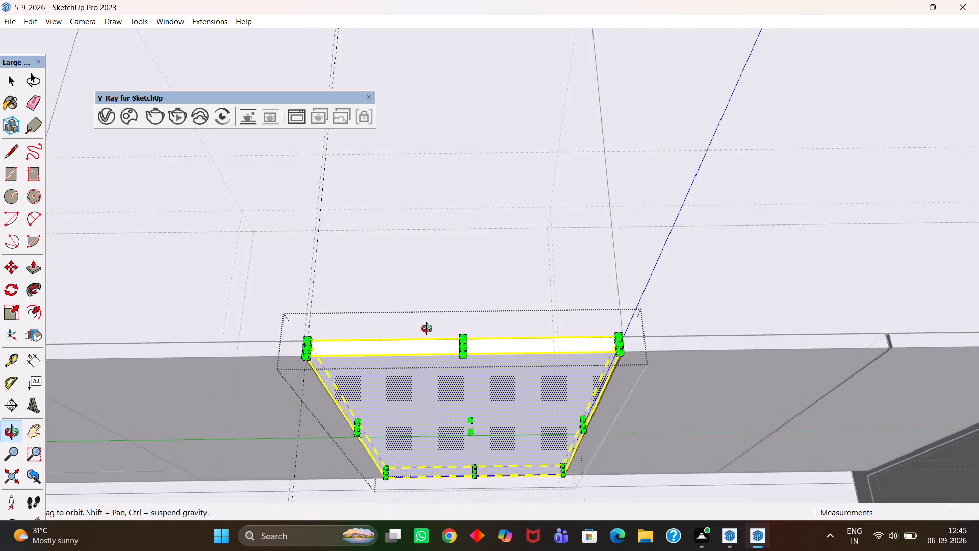
pyautogui.moveTo(427, 329); pyautogui.dragTo(440, 324, button='middle')
pyautogui.scroll(-8, 446, 331)
pyautogui.press('h')
pyautogui.scroll(1, 450, 377)
pyautogui.moveTo(450, 377); pyautogui.dragTo(457, 371, button='middle')
pyautogui.press('space')
pyautogui.moveTo(474, 481); pyautogui.dragTo(470, 473)
pyautogui.click(353, 359)
# Turn off the display of back edges.
pyautogui.scroll(4, 353, 359)
pyautogui.moveTo(347, 356); pyautogui.dragTo(402, 317, button='middle')
pyautogui.scroll(1, 409, 306)
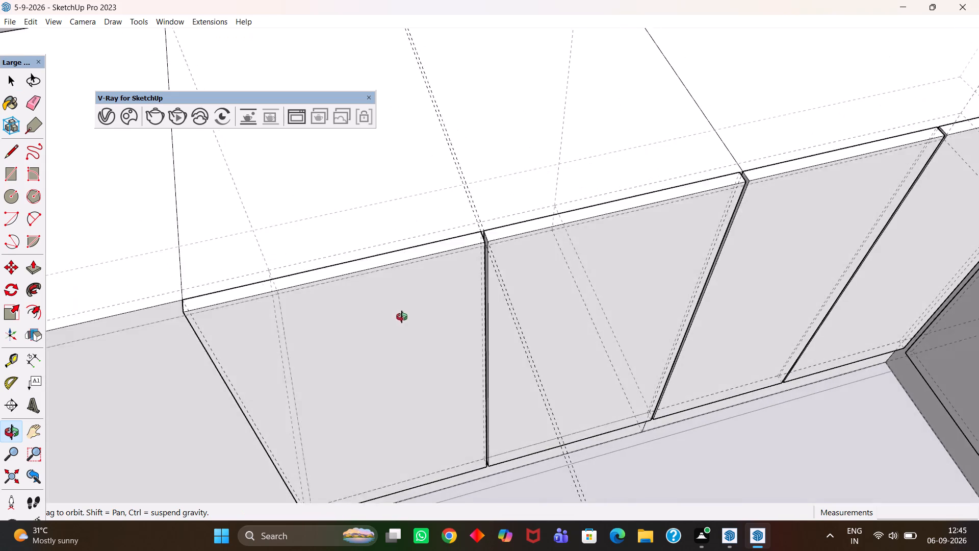
pyautogui.moveTo(402, 317); pyautogui.dragTo(403, 350, button='middle')
pyautogui.scroll(-5, 403, 350)
pyautogui.press('k')
pyautogui.scroll(2, 466, 276)
pyautogui.moveTo(469, 278); pyautogui.dragTo(468, 281, button='middle')
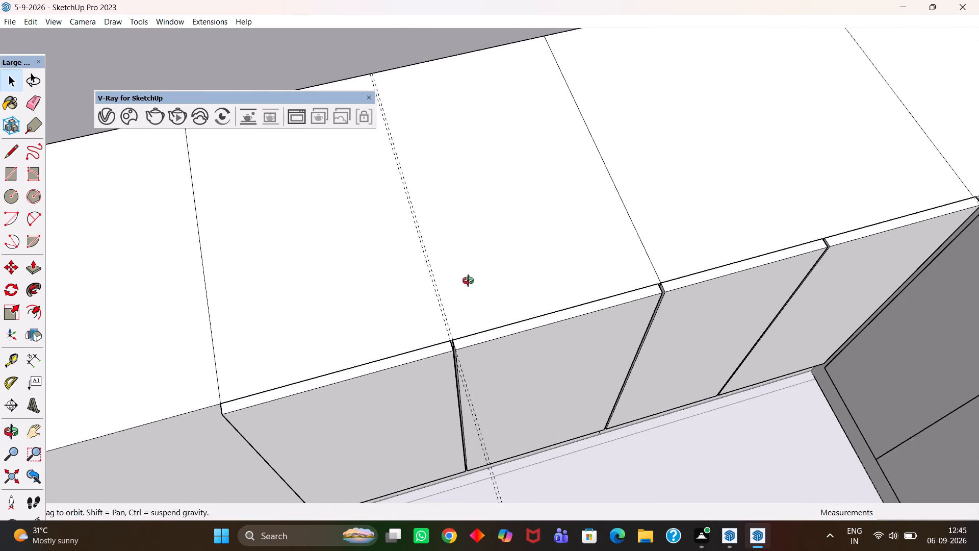
pyautogui.moveTo(468, 281); pyautogui.dragTo(460, 285, button='middle')
# Erase the two guides crossing the counter between the copied doors, including the one inside the door nearer the corner.
pyautogui.scroll(-3, 459, 285)
pyautogui.press('e')
pyautogui.moveTo(451, 283); pyautogui.dragTo(406, 298)
pyautogui.scroll(-5, 424, 283)
pyautogui.click(426, 283)
pyautogui.moveTo(440, 281); pyautogui.dragTo(428, 283)
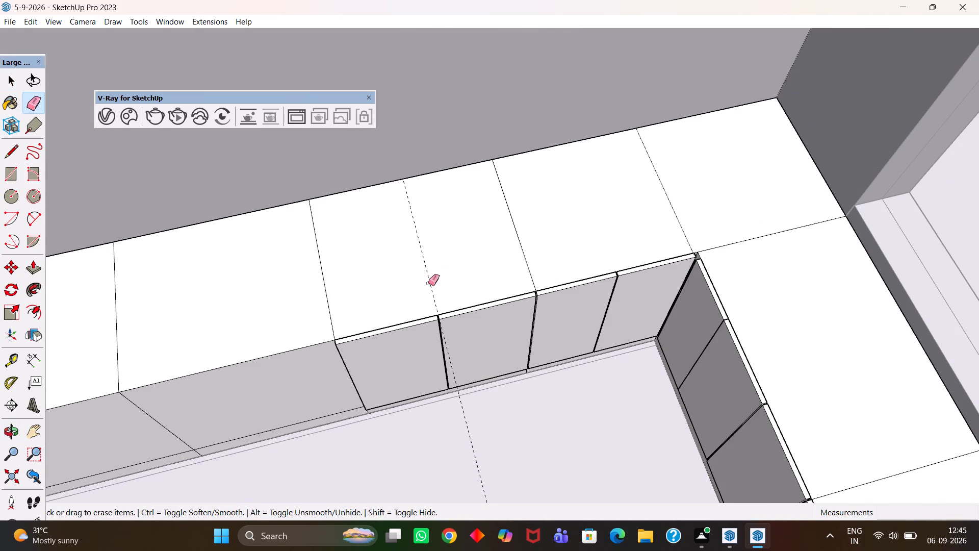
pyautogui.moveTo(428, 283); pyautogui.dragTo(427, 283)
pyautogui.moveTo(469, 448); pyautogui.dragTo(477, 449)
pyautogui.scroll(2, 472, 447)
pyautogui.press('space')
pyautogui.click(472, 447)
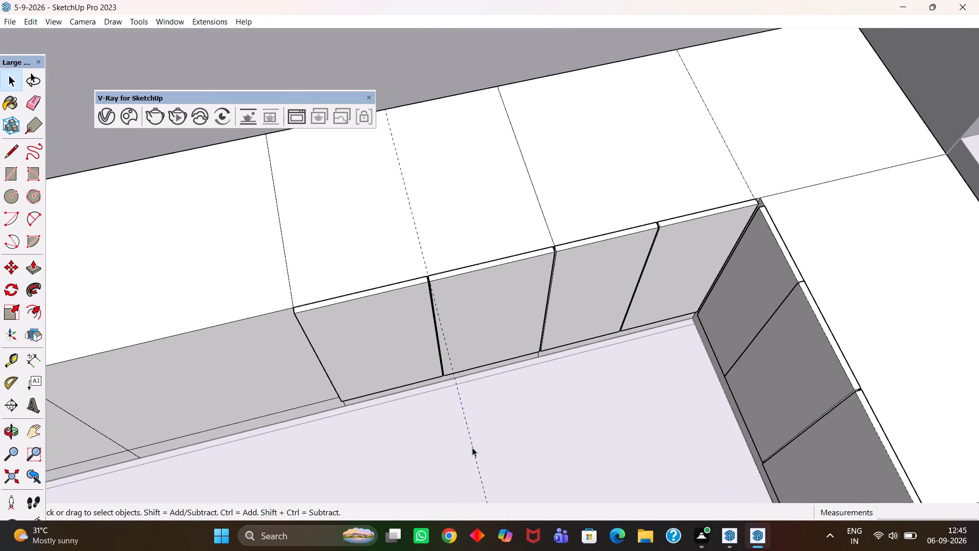
pyautogui.doubleClick(474, 449)
pyautogui.click(474, 449)
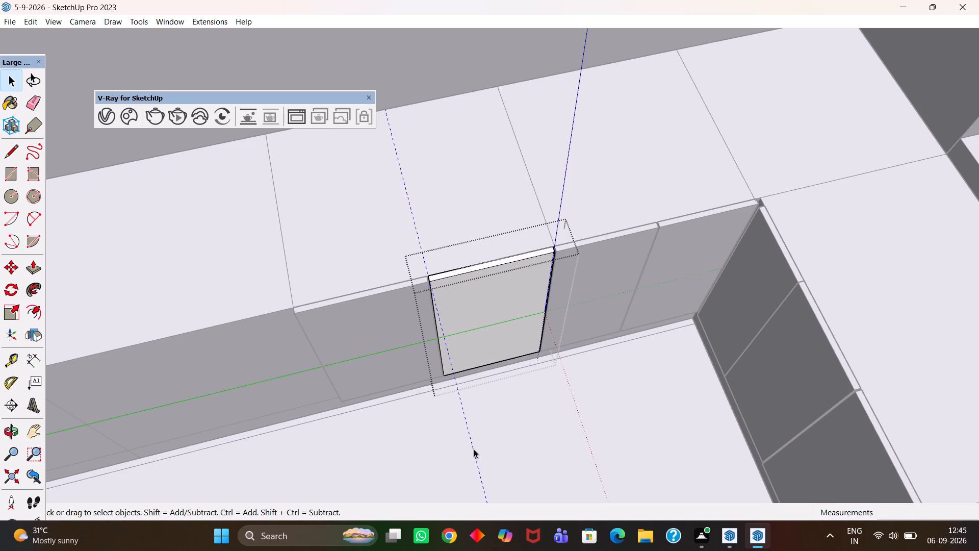
pyautogui.press('Delete')
pyautogui.click(480, 444)
# Push the top face of the base-cabinet door farthest from the corner down to below half its height, and leave the door.
pyautogui.scroll(-5, 424, 421)
pyautogui.moveTo(477, 431); pyautogui.dragTo(426, 386, button='middle')
pyautogui.scroll(1, 441, 423)
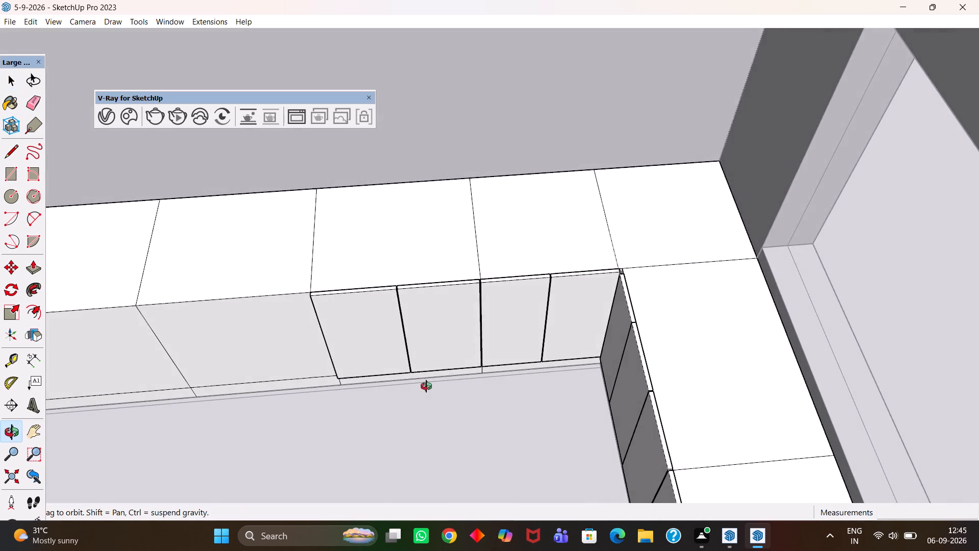
pyautogui.moveTo(426, 386); pyautogui.dragTo(424, 379, button='middle')
pyautogui.scroll(6, 424, 379)
pyautogui.press('h')
pyautogui.moveTo(345, 267); pyautogui.dragTo(484, 314)
pyautogui.moveTo(388, 312); pyautogui.dragTo(444, 320, button='middle')
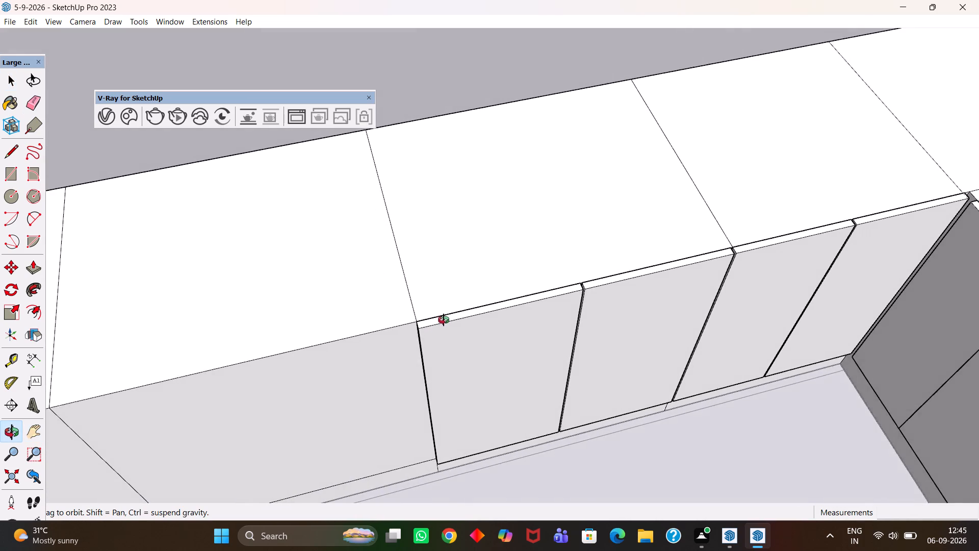
pyautogui.moveTo(444, 320); pyautogui.dragTo(443, 320, button='middle')
pyautogui.scroll(5, 443, 320)
pyautogui.press('space')
pyautogui.click(444, 316)
pyautogui.click(444, 316)
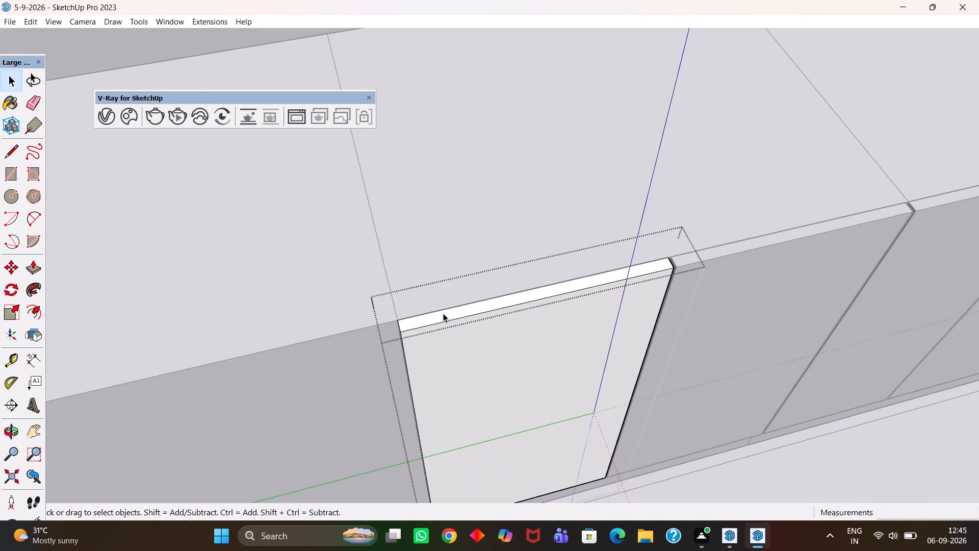
pyautogui.click(448, 314)
pyautogui.press('p')
pyautogui.click(448, 314)
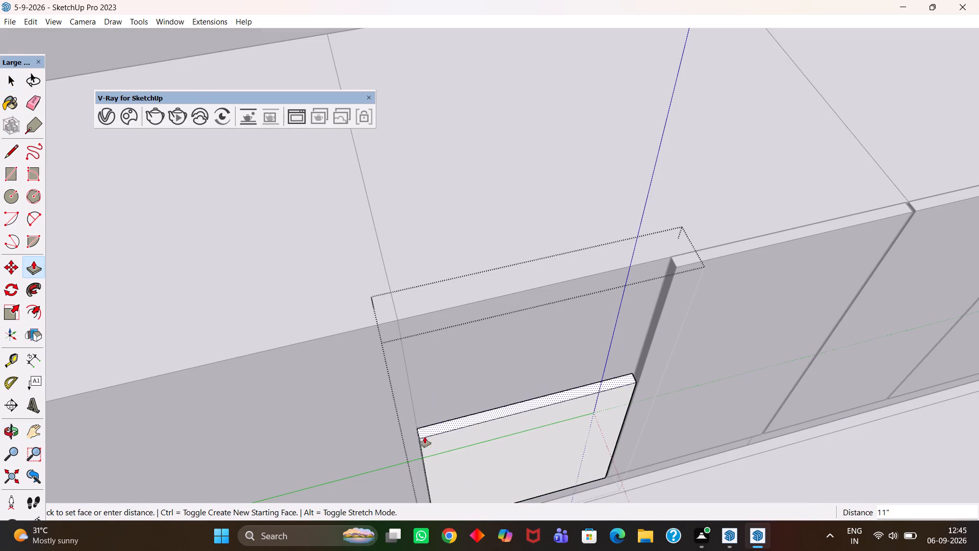
pyautogui.click(425, 459)
pyautogui.press('t')
pyautogui.scroll(-5, 427, 457)
pyautogui.press('space')
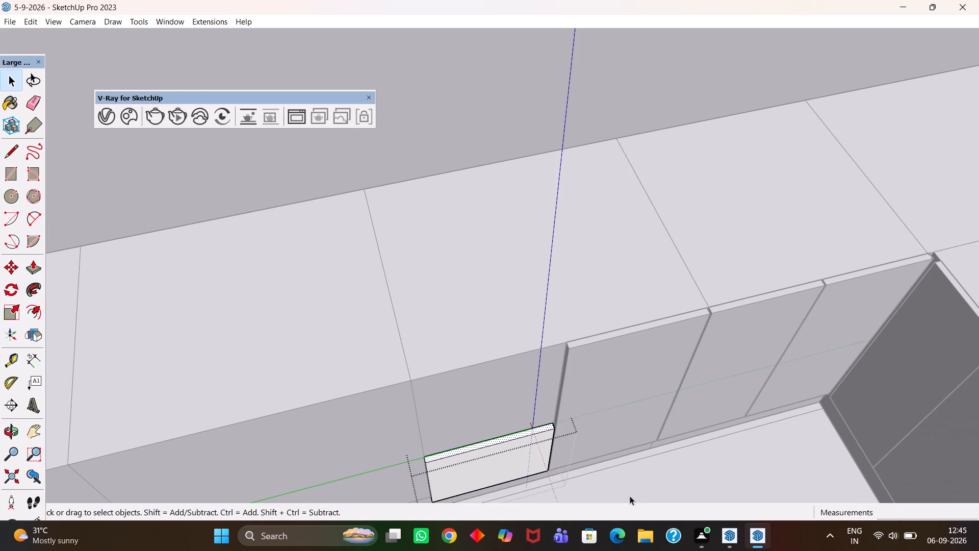
pyautogui.click(640, 480)
# Place a horizontal guide 1' 2 1/2" below the counter's front edge, across the cabinet face above the shortened door.
pyautogui.press('t')
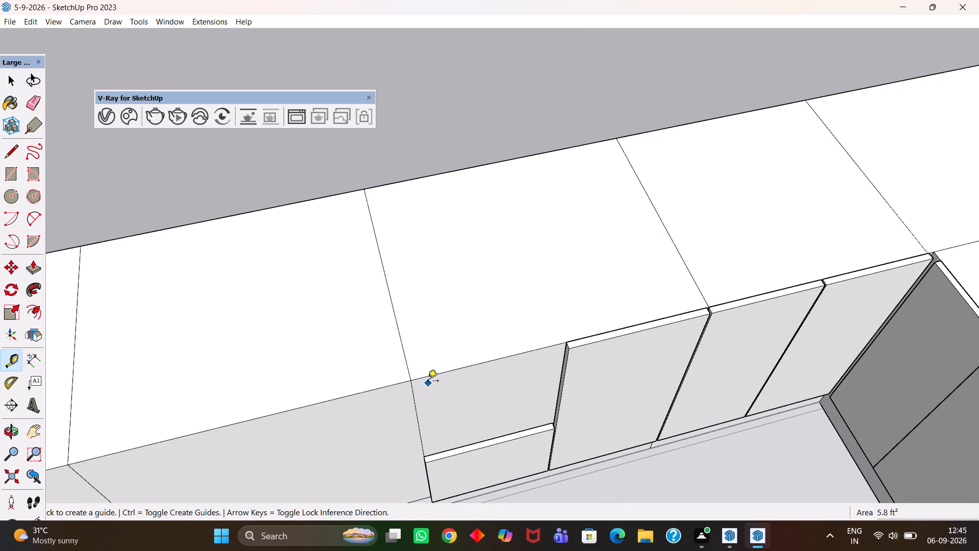
pyautogui.click(428, 376)
pyautogui.click(424, 448)
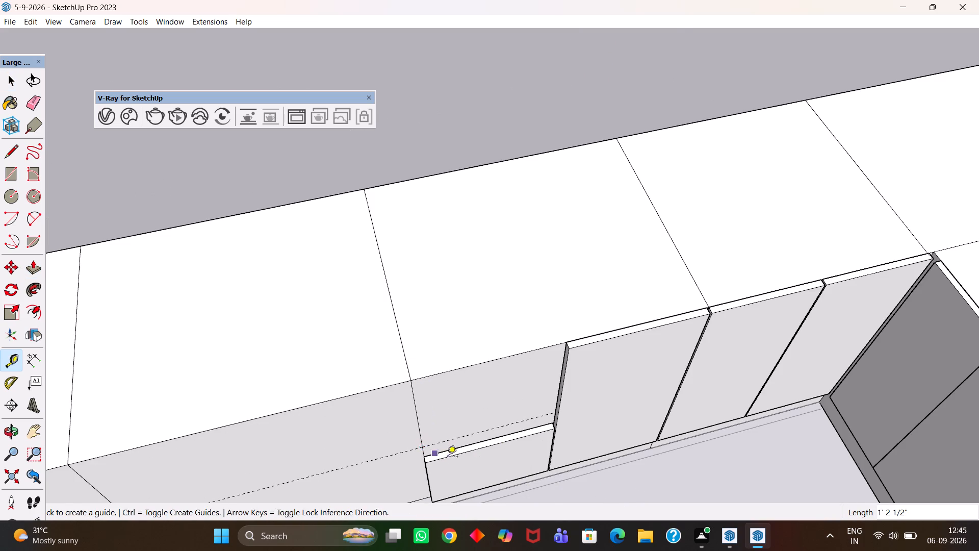
# Pull the shortened door's top face up 2 1/2" to the horizontal guide, and leave the door.
pyautogui.scroll(3, 449, 458)
pyautogui.press('space')
pyautogui.click(443, 454)
pyautogui.doubleClick(443, 454)
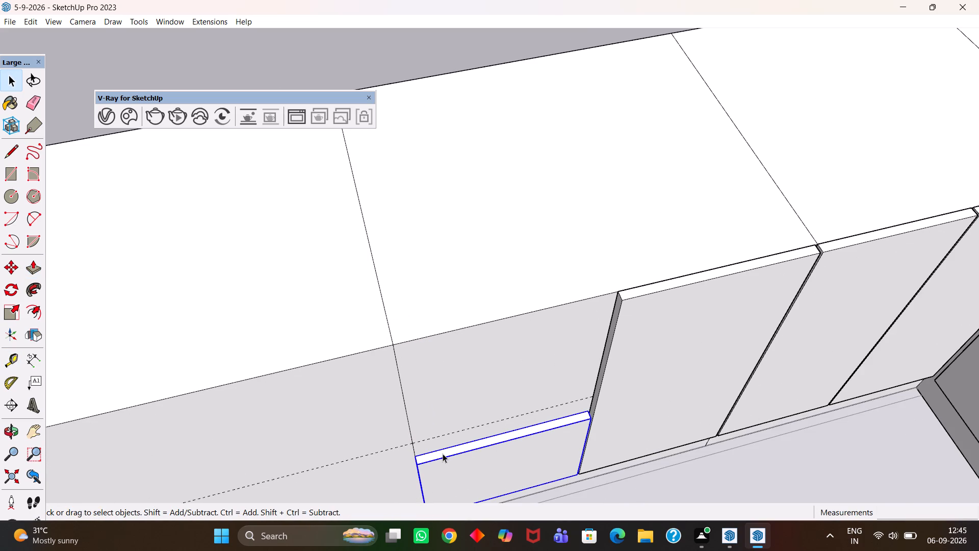
pyautogui.scroll(2, 443, 454)
pyautogui.click(443, 454)
pyautogui.press('p')
pyautogui.click(443, 454)
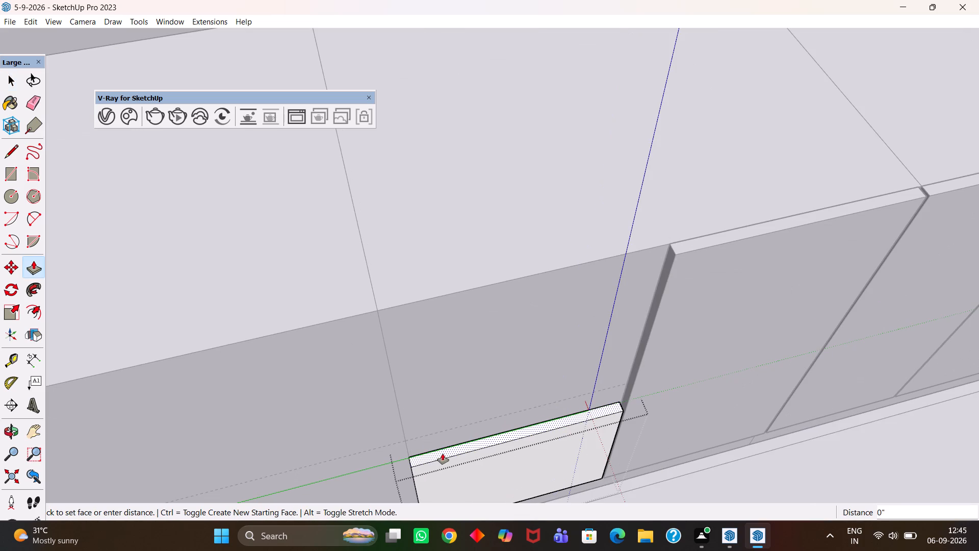
pyautogui.click(382, 447)
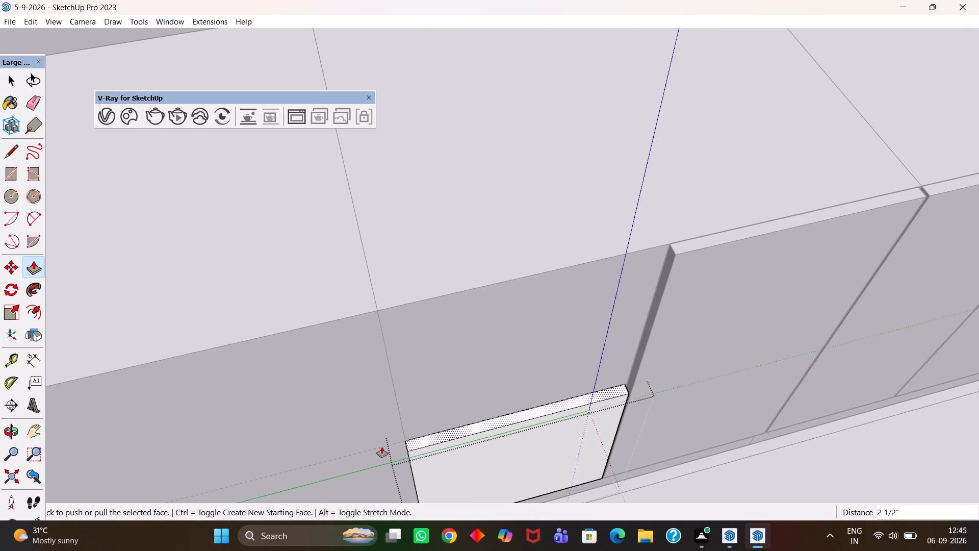
pyautogui.press('h')
pyautogui.scroll(-5, 382, 447)
pyautogui.moveTo(532, 405); pyautogui.dragTo(409, 387)
pyautogui.scroll(-4, 415, 378)
pyautogui.press('space')
pyautogui.click(504, 442)
# Push the adjacent door's top face down level with the shortened door's top, and leave the door.
pyautogui.scroll(1, 442, 360)
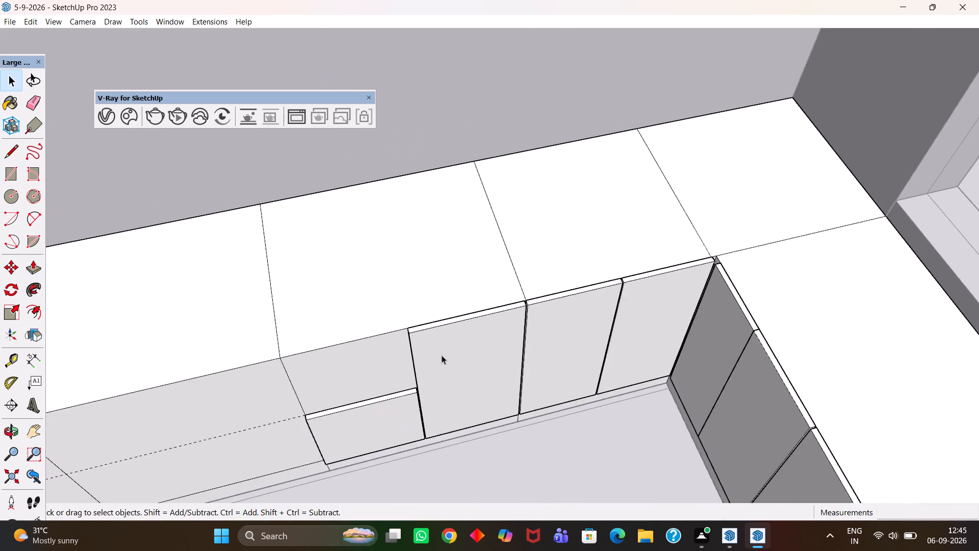
pyautogui.scroll(1, 442, 355)
pyautogui.doubleClick(441, 347)
pyautogui.click(433, 337)
pyautogui.scroll(2, 423, 320)
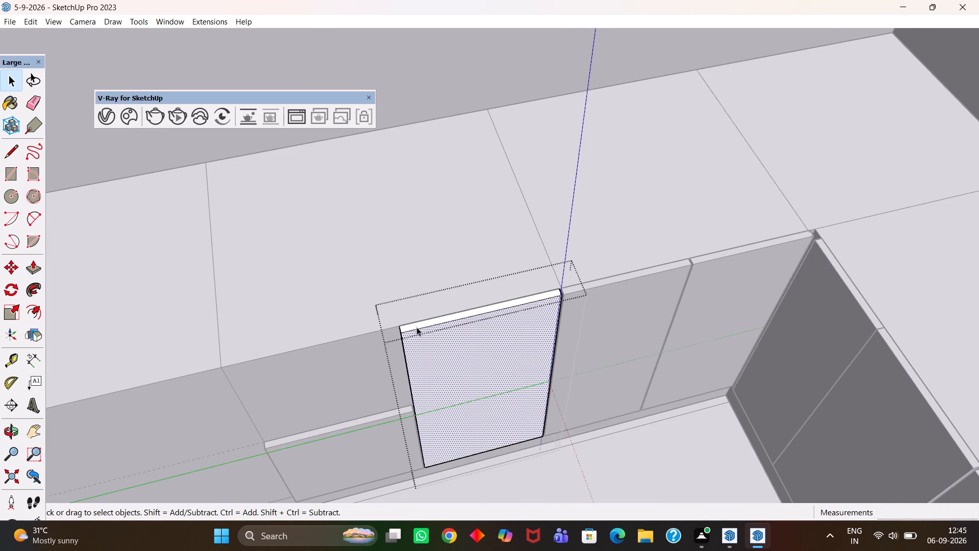
pyautogui.click(414, 325)
pyautogui.press('p')
pyautogui.click(414, 325)
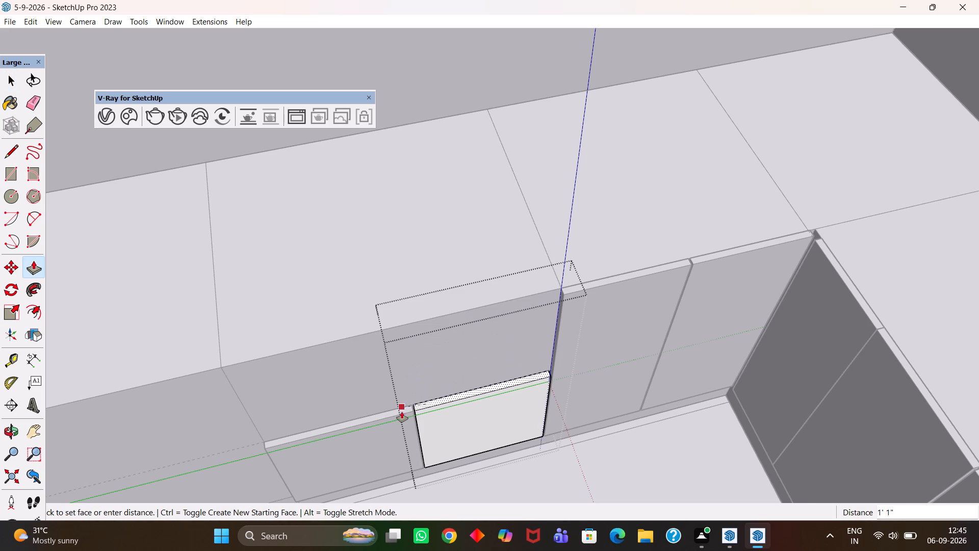
pyautogui.click(402, 412)
pyautogui.press('h')
pyautogui.scroll(-5, 404, 407)
pyautogui.moveTo(398, 398); pyautogui.dragTo(442, 378)
pyautogui.press('space')
pyautogui.click(502, 457)
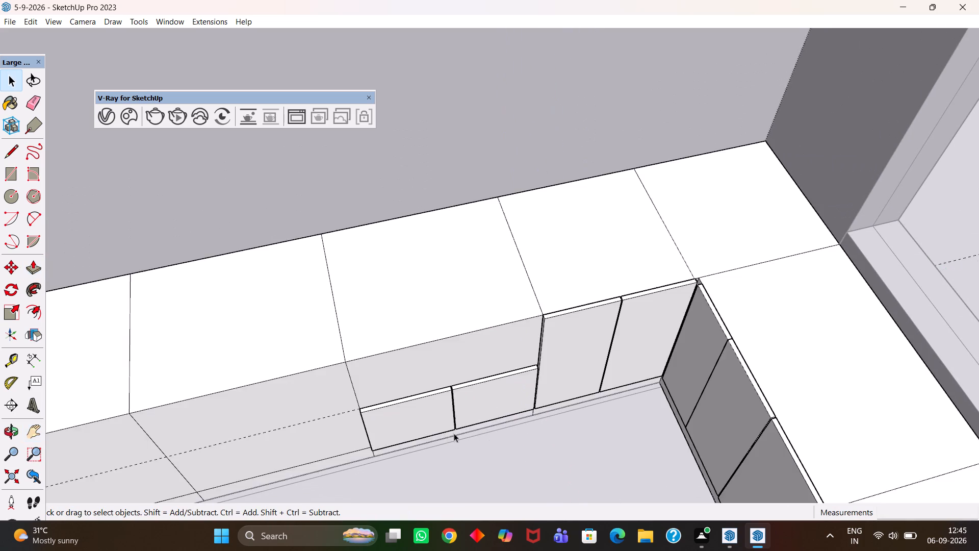
# Lower the top face of the half-height door farthest from the corner by 5 mm.
pyautogui.scroll(3, 403, 423)
pyautogui.scroll(7, 340, 397)
pyautogui.click(368, 405)
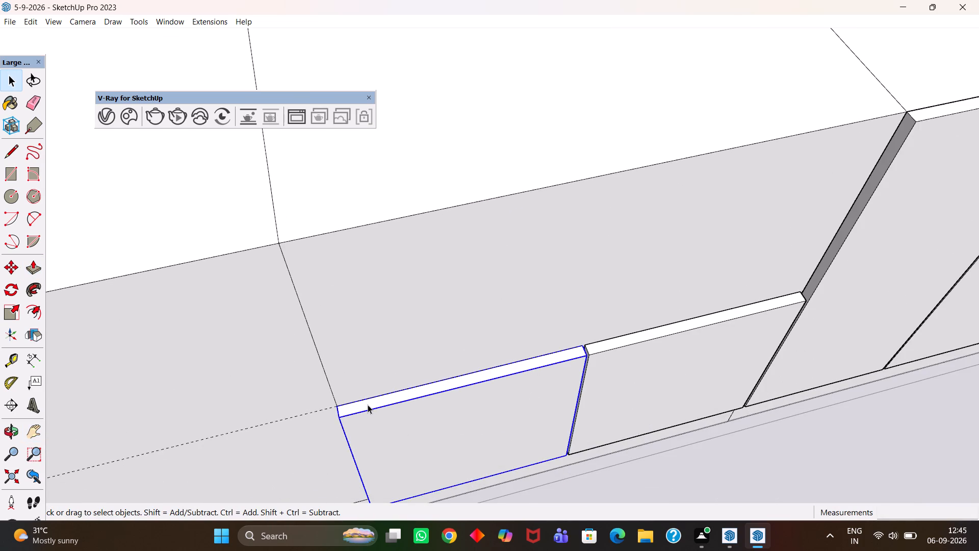
pyautogui.scroll(2, 368, 405)
pyautogui.doubleClick(368, 405)
pyautogui.click(366, 404)
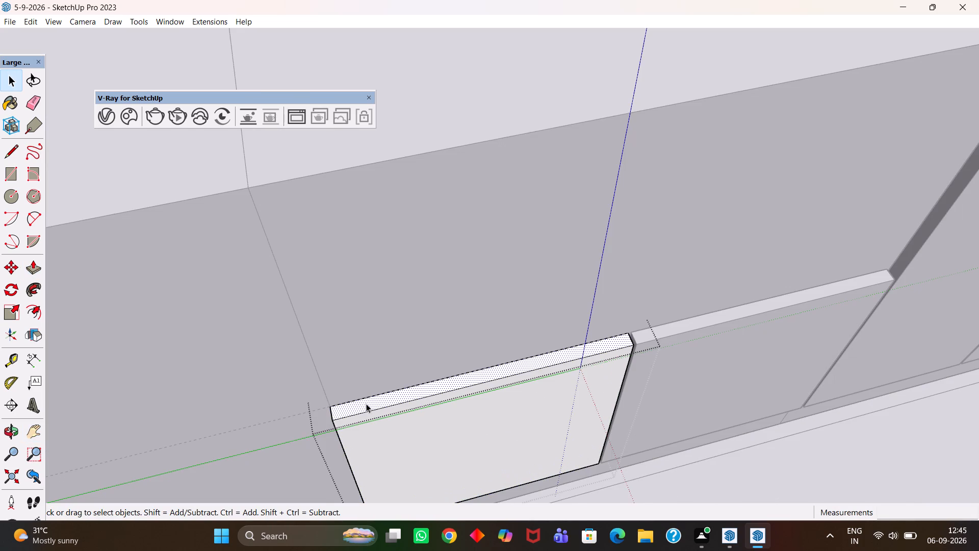
pyautogui.scroll(2, 366, 404)
pyautogui.press('p')
pyautogui.click(366, 404)
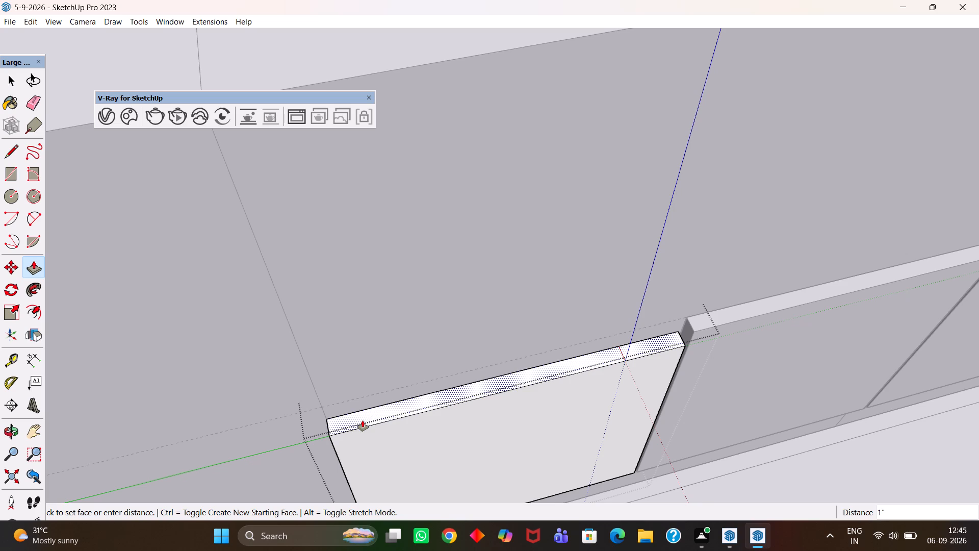
pyautogui.write('5mm')
pyautogui.press('Return')
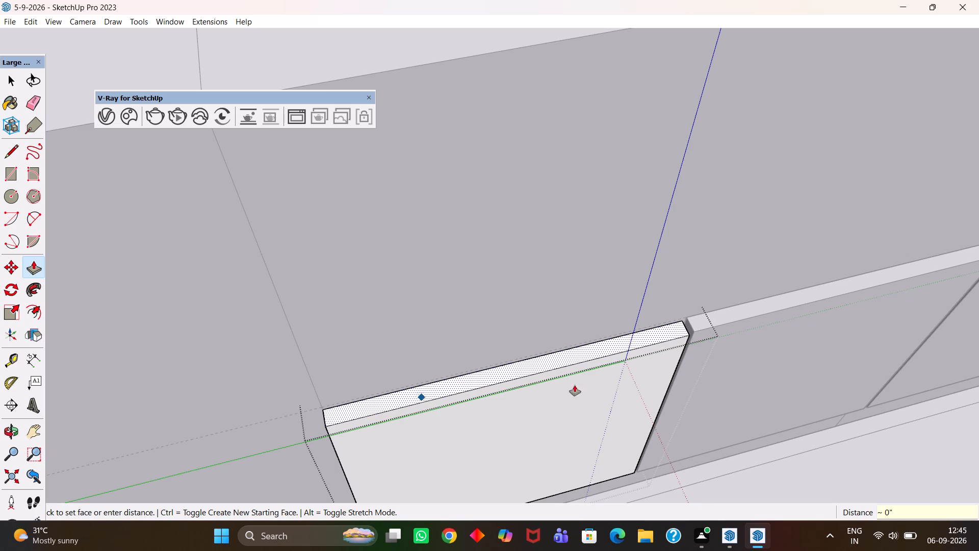
# Lower the adjacent half-height door's top face to match the door just trimmed, and leave the door.
pyautogui.press('space')
pyautogui.scroll(4, 719, 327)
pyautogui.doubleClick(722, 311)
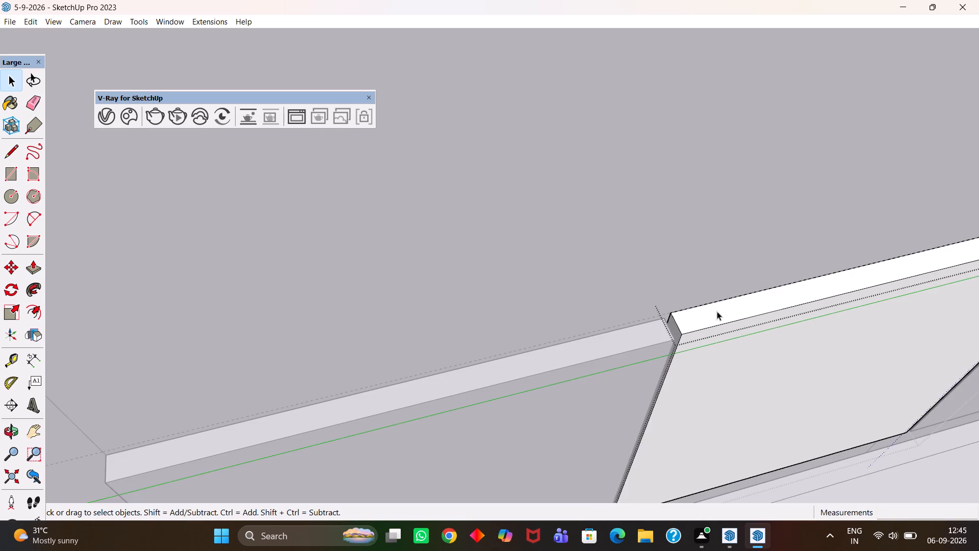
pyautogui.click(717, 311)
pyautogui.press('p')
pyautogui.click(714, 313)
pyautogui.click(663, 334)
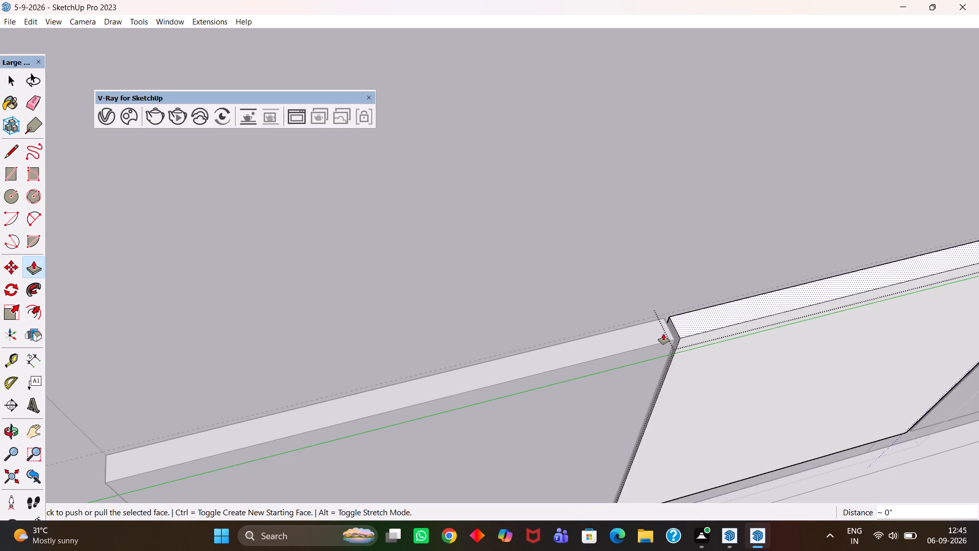
pyautogui.scroll(-11, 663, 334)
pyautogui.press('h')
pyautogui.moveTo(631, 379); pyautogui.dragTo(645, 311)
pyautogui.press('space')
pyautogui.click(693, 425)
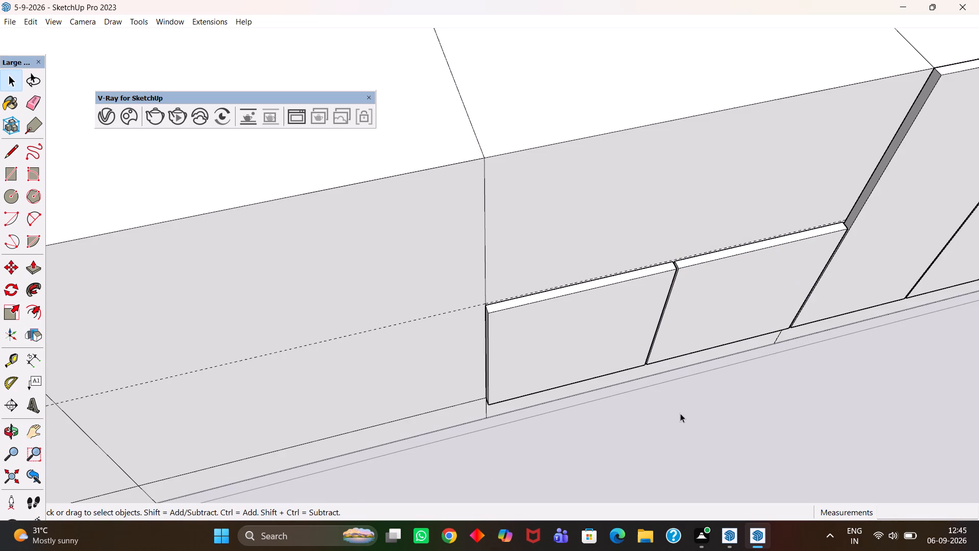
# Copy the two half-height doors 1' 2 1/2" straight up from their bottom corner to the guide, forming an upper row.
pyautogui.click(606, 349)
pyautogui.keyDown('ctrl'); pyautogui.click(704, 327); pyautogui.keyUp('ctrl')
pyautogui.scroll(4, 525, 357)
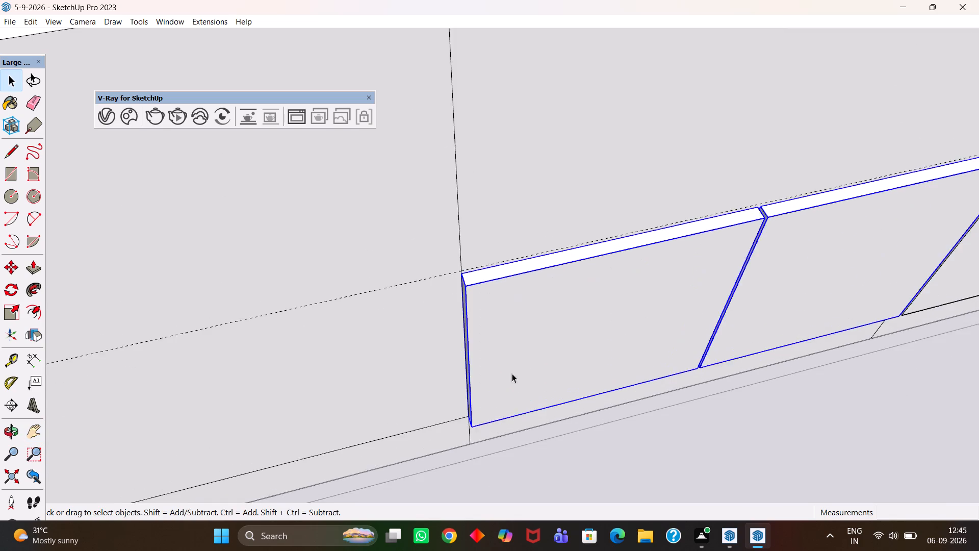
pyautogui.scroll(3, 418, 417)
pyautogui.moveTo(443, 415); pyautogui.dragTo(513, 412, button='middle')
pyautogui.scroll(2, 508, 411)
pyautogui.press('m')
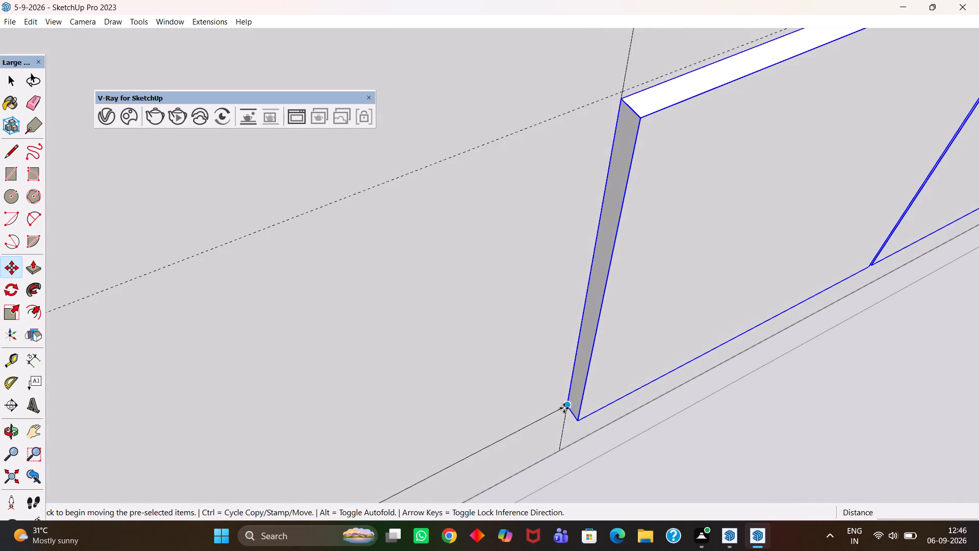
pyautogui.click(564, 408)
pyautogui.press('h')
pyautogui.scroll(-9, 578, 352)
pyautogui.moveTo(584, 294); pyautogui.dragTo(507, 406)
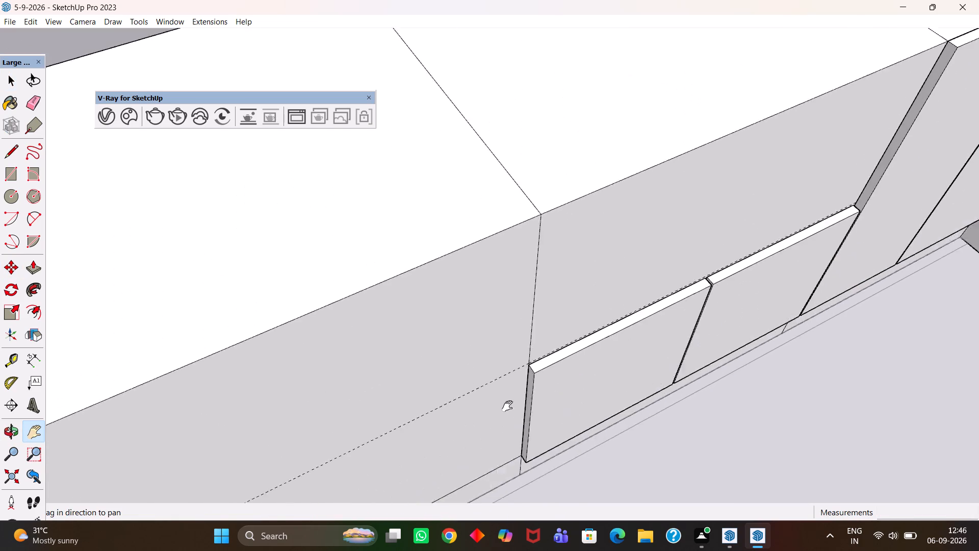
pyautogui.moveTo(507, 406); pyautogui.dragTo(497, 416)
pyautogui.scroll(8, 515, 378)
pyautogui.press('Escape')
pyautogui.click(484, 408)
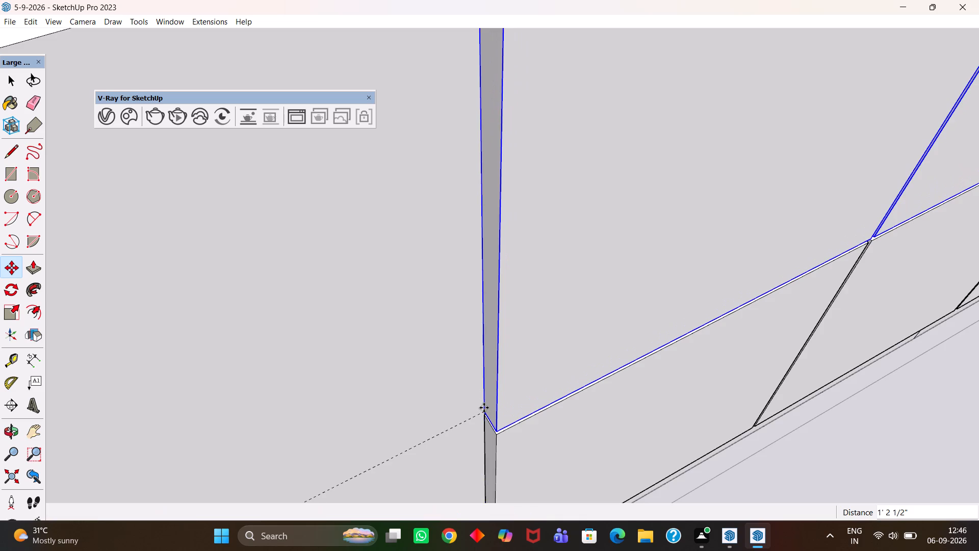
pyautogui.scroll(-10, 477, 408)
pyautogui.moveTo(514, 408); pyautogui.dragTo(421, 400, button='middle')
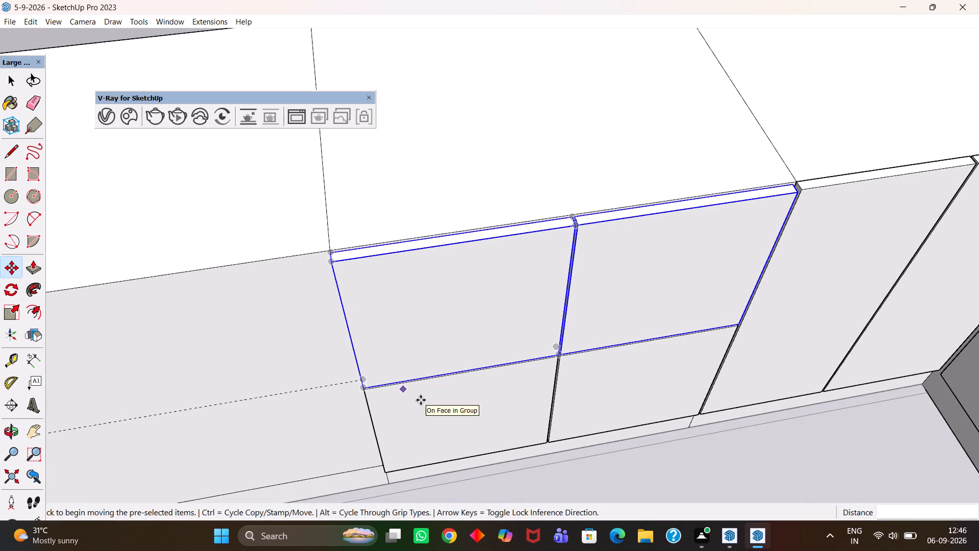
pyautogui.scroll(-9, 421, 400)
pyautogui.press('h')
pyautogui.scroll(2, 465, 409)
pyautogui.moveTo(466, 410); pyautogui.dragTo(453, 417, button='middle')
pyautogui.press('space')
pyautogui.doubleClick(566, 482)
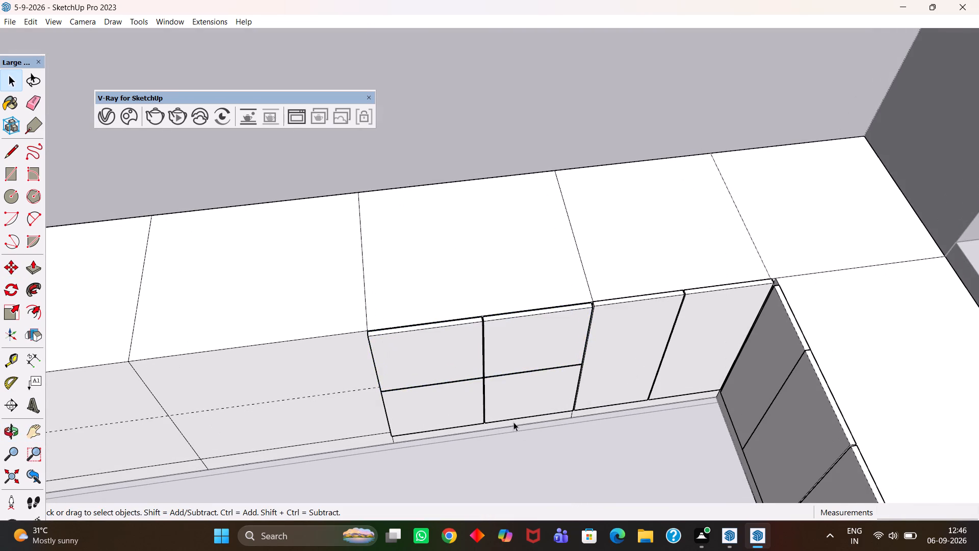
# Erase the horizontal guide running across the base-cabinet faces.
pyautogui.scroll(-4, 513, 422)
pyautogui.scroll(1, 567, 405)
pyautogui.moveTo(567, 405); pyautogui.dragTo(544, 403, button='middle')
pyautogui.scroll(2, 544, 403)
pyautogui.press('h')
pyautogui.scroll(-4, 508, 394)
pyautogui.moveTo(428, 382); pyautogui.dragTo(486, 402)
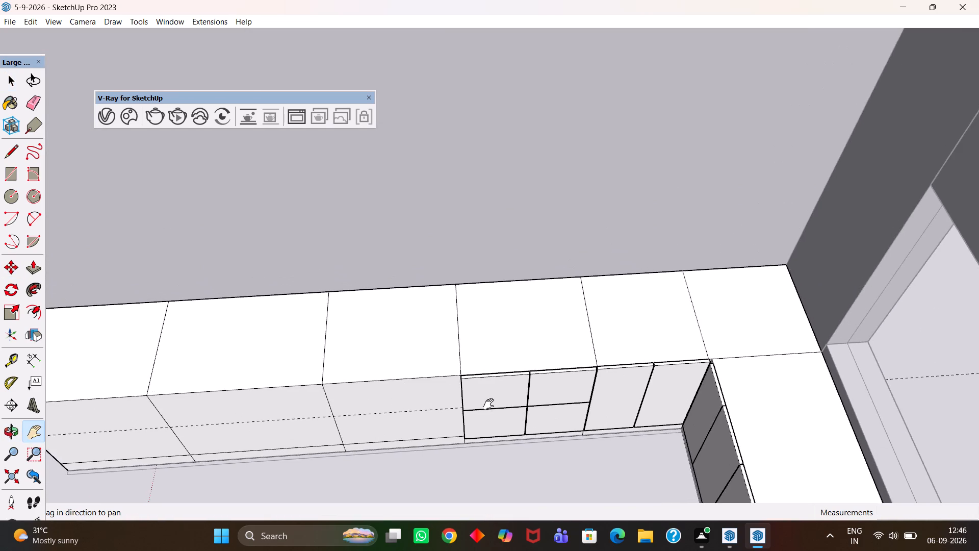
pyautogui.scroll(7, 488, 404)
pyautogui.scroll(-4, 487, 407)
pyautogui.press('e')
pyautogui.click(419, 414)
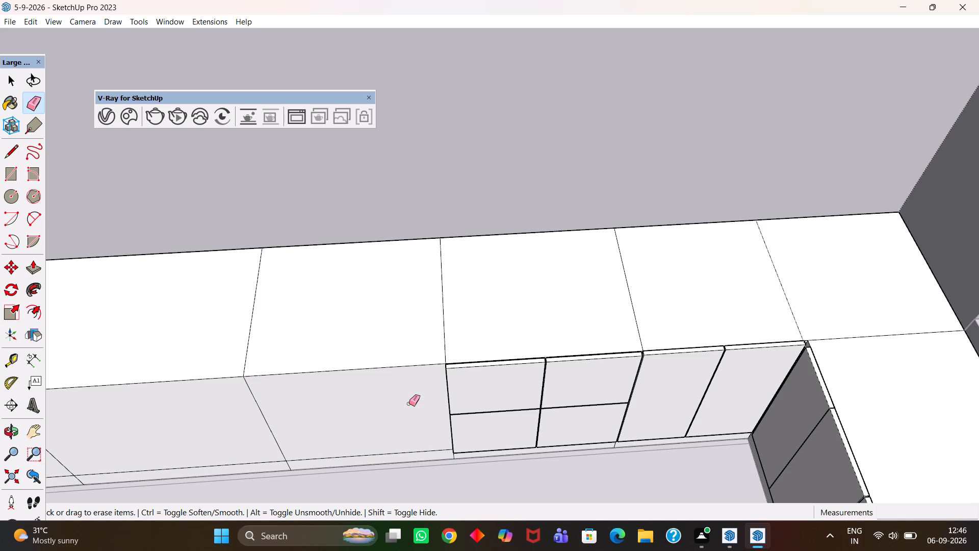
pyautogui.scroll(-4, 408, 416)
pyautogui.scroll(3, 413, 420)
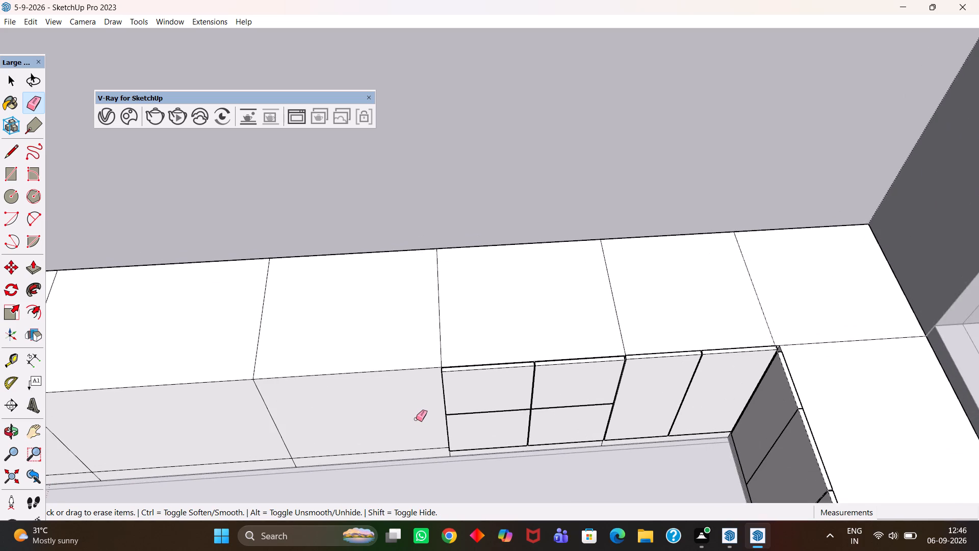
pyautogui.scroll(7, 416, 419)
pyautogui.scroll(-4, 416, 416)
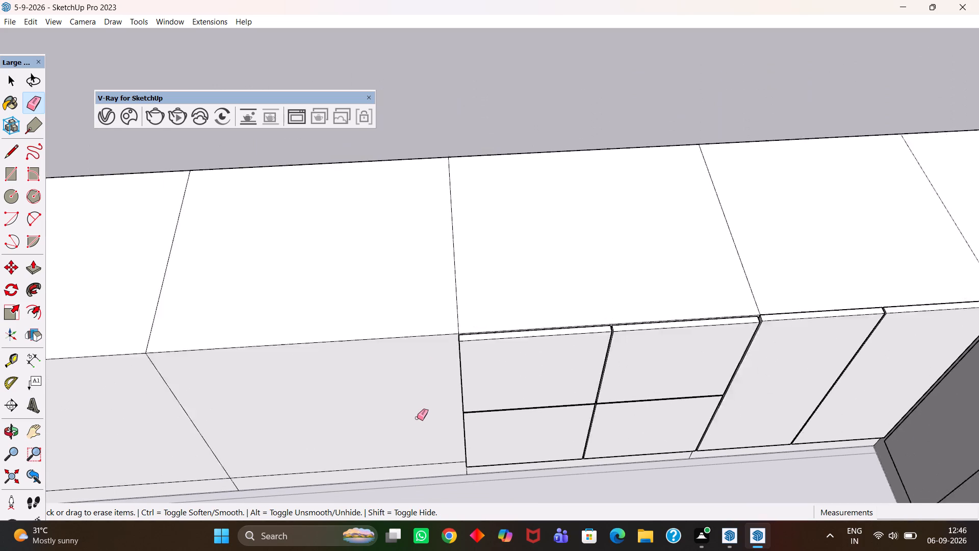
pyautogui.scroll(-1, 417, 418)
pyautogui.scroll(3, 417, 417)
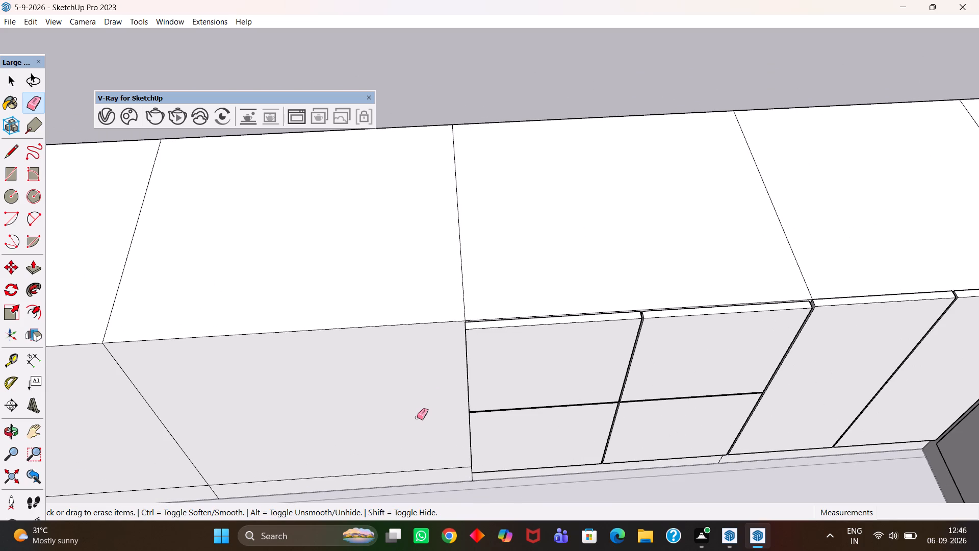
# Copy the full-height door beside the half-height fronts 4' 10" along the counter to the far edge of the next bare cabinet.
pyautogui.press('h')
pyautogui.scroll(-5, 417, 416)
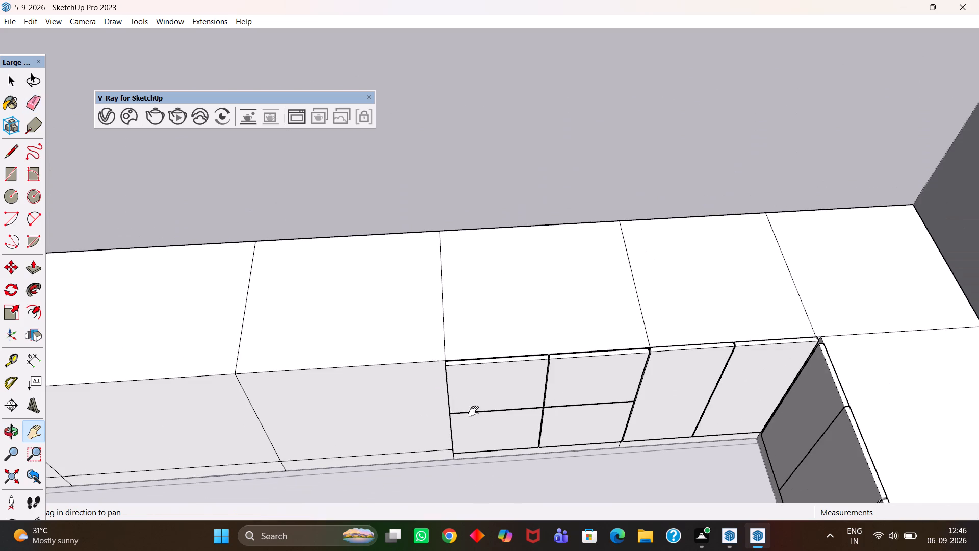
pyautogui.moveTo(444, 407); pyautogui.dragTo(503, 372)
pyautogui.moveTo(525, 400); pyautogui.dragTo(517, 402, button='middle')
pyautogui.scroll(2, 511, 397)
pyautogui.press('space')
pyautogui.click(539, 353)
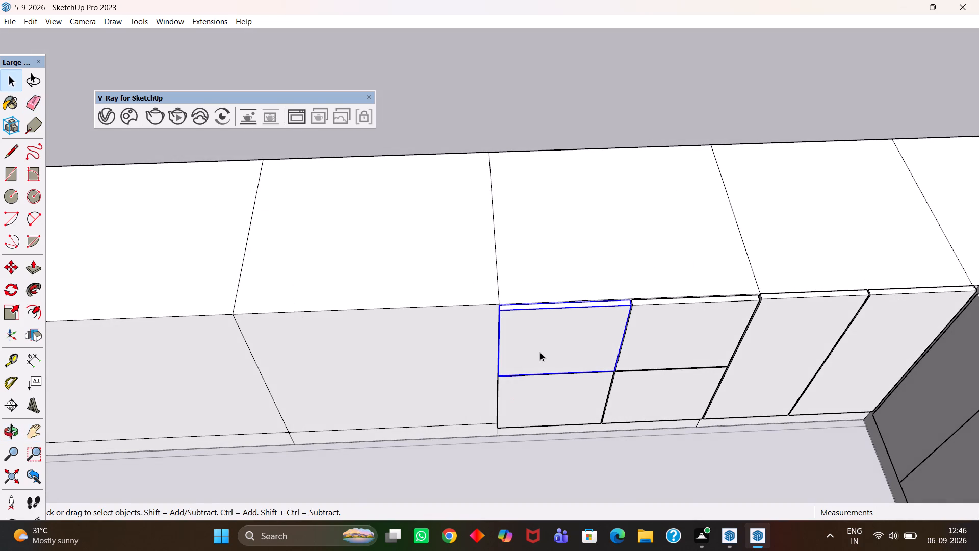
pyautogui.press('space')
pyautogui.click(787, 376)
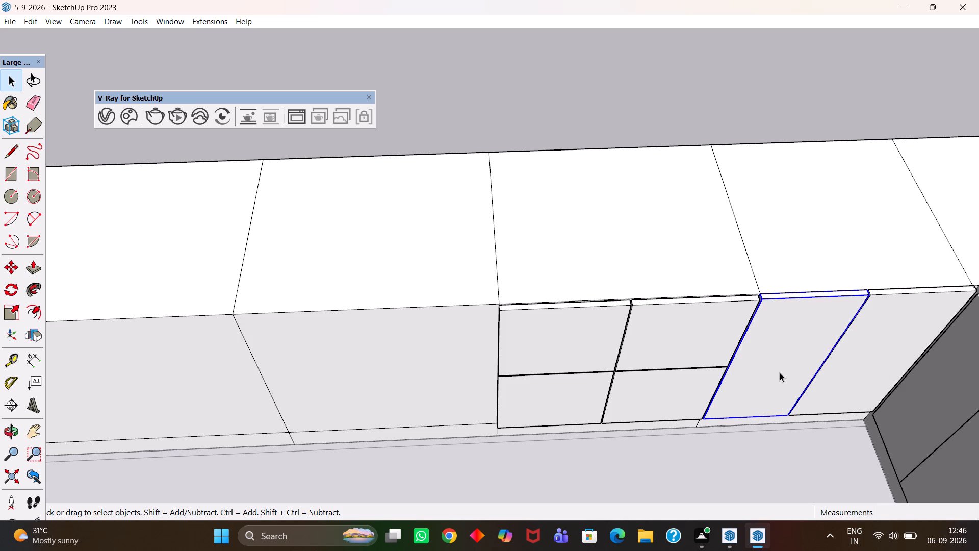
pyautogui.press('m')
pyautogui.scroll(2, 764, 368)
pyautogui.click(763, 280)
pyautogui.press('h')
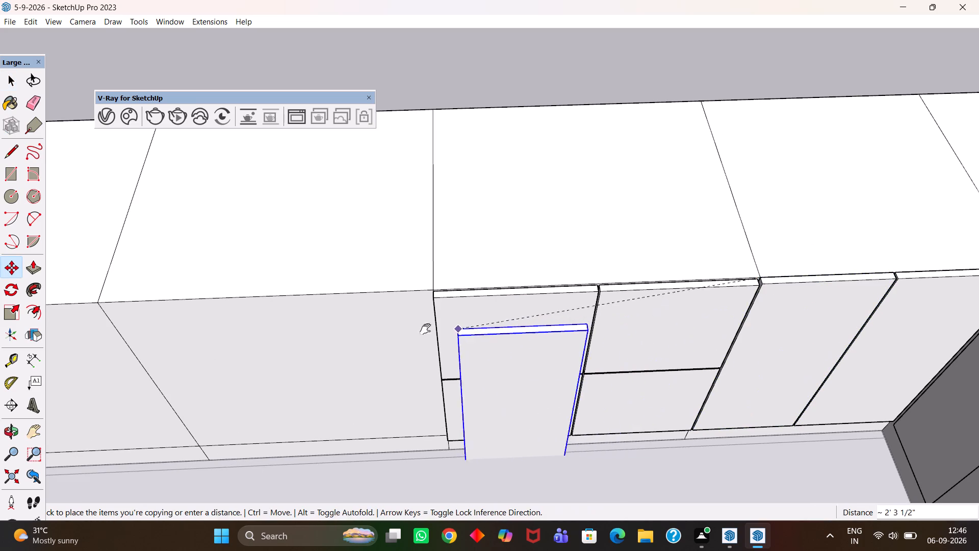
pyautogui.scroll(-4, 403, 331)
pyautogui.moveTo(373, 325); pyautogui.dragTo(455, 337)
pyautogui.scroll(3, 357, 318)
pyautogui.press('Escape')
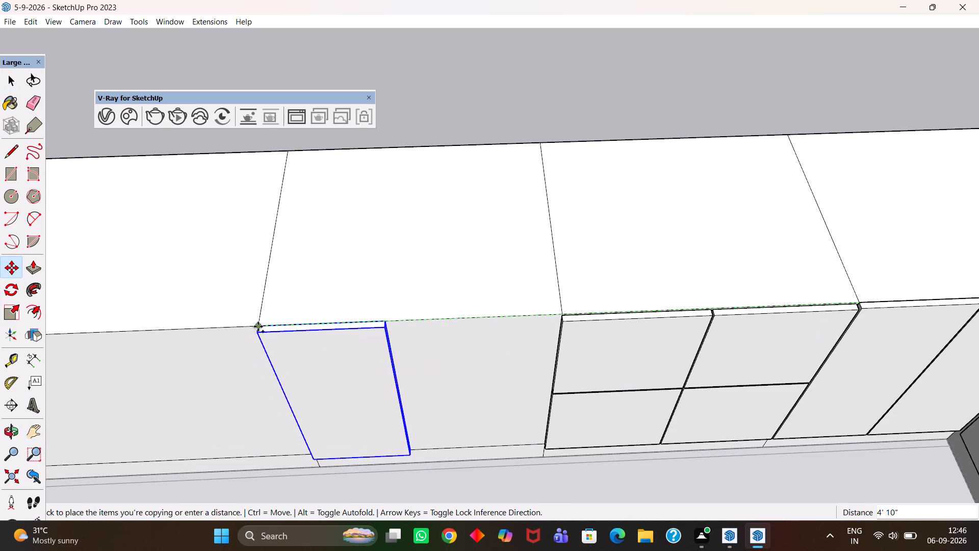
pyautogui.click(258, 327)
pyautogui.scroll(4, 413, 383)
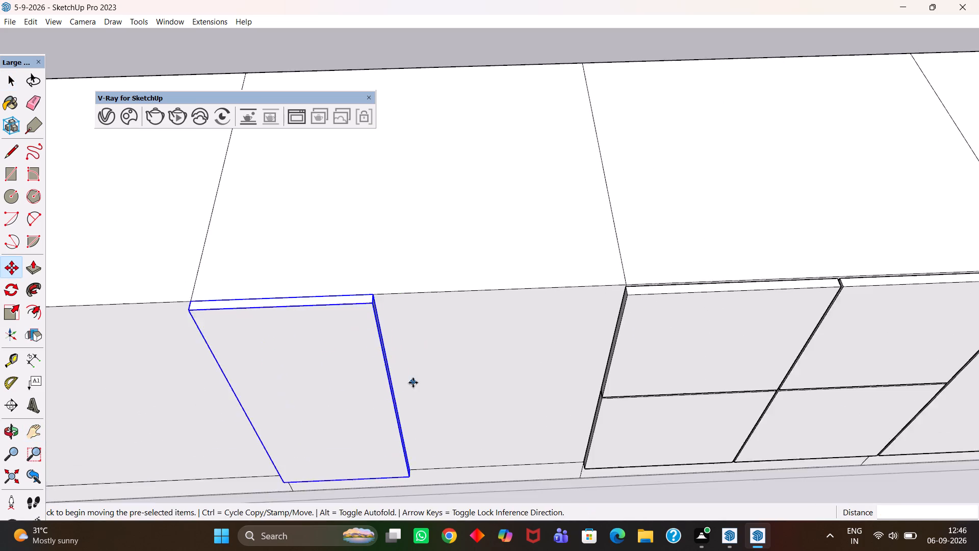
# Place a guide down the middle of that cabinet, 1' 2 1/2" from its dividing line with the half-height fronts.
pyautogui.moveTo(415, 383); pyautogui.dragTo(371, 408, button='middle')
pyautogui.scroll(3, 389, 397)
pyautogui.scroll(-5, 368, 403)
pyautogui.press('space')
pyautogui.moveTo(368, 366); pyautogui.dragTo(403, 372, button='middle')
pyautogui.scroll(-4, 403, 372)
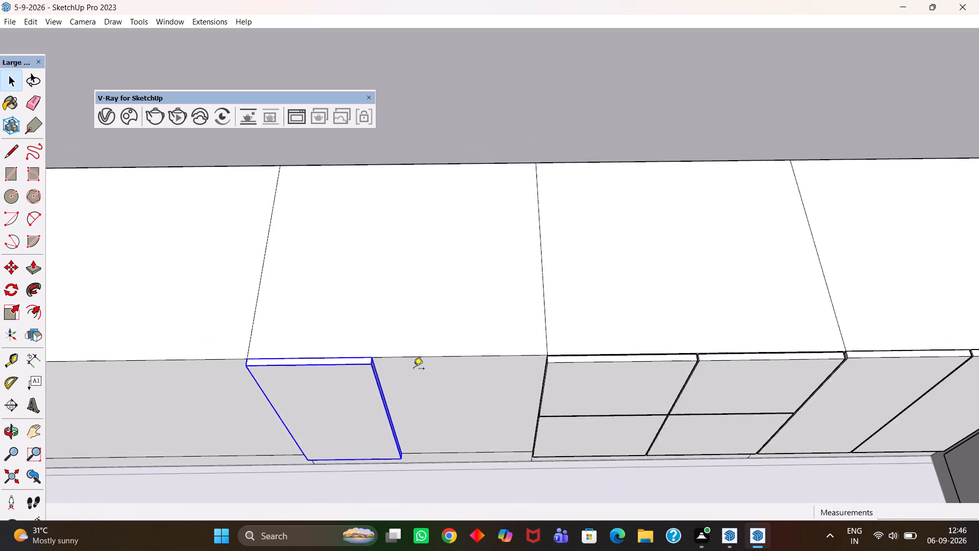
pyautogui.press('t')
pyautogui.click(535, 324)
pyautogui.click(395, 358)
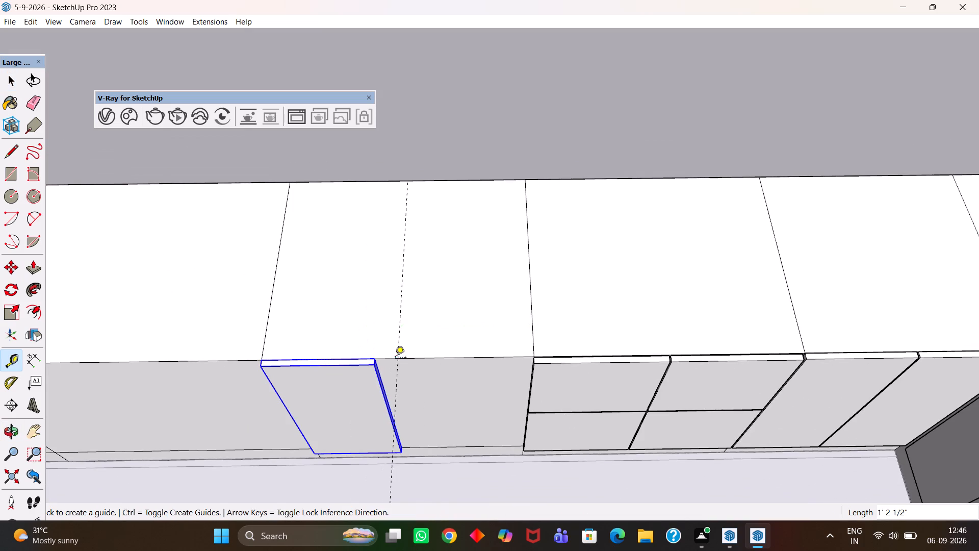
# Open the copied door for editing and extend its inner side face to the centre guide.
pyautogui.scroll(4, 390, 365)
pyautogui.moveTo(380, 372); pyautogui.dragTo(373, 377, button='middle')
pyautogui.scroll(2, 373, 377)
pyautogui.press('space')
pyautogui.click(360, 371)
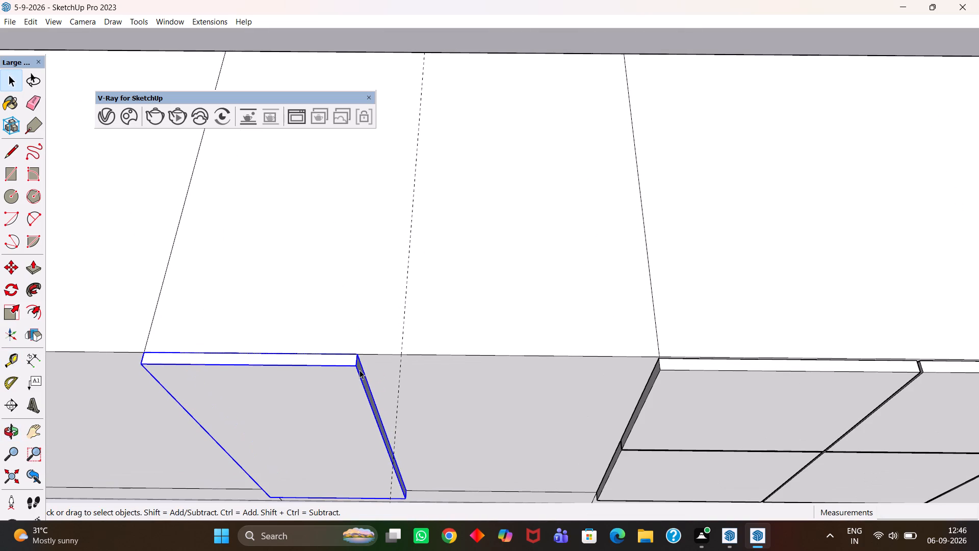
pyautogui.scroll(7, 358, 367)
pyautogui.click(356, 368)
pyautogui.click(355, 367)
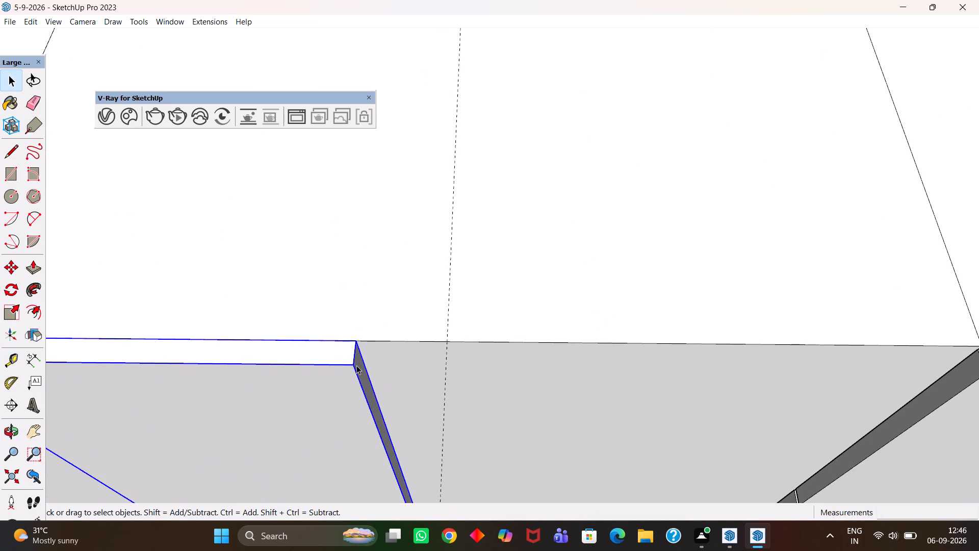
pyautogui.doubleClick(356, 365)
pyautogui.click(357, 362)
pyautogui.press('p')
pyautogui.click(357, 362)
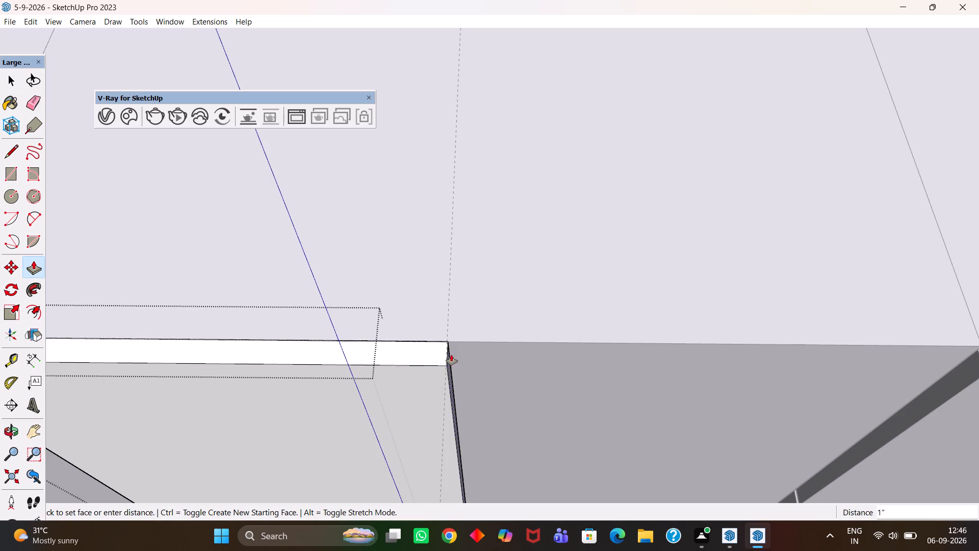
pyautogui.click(443, 334)
# Place a second guide 4 mm from the centre guide, on the side toward the copied door.
pyautogui.press('h')
pyautogui.scroll(-6, 435, 356)
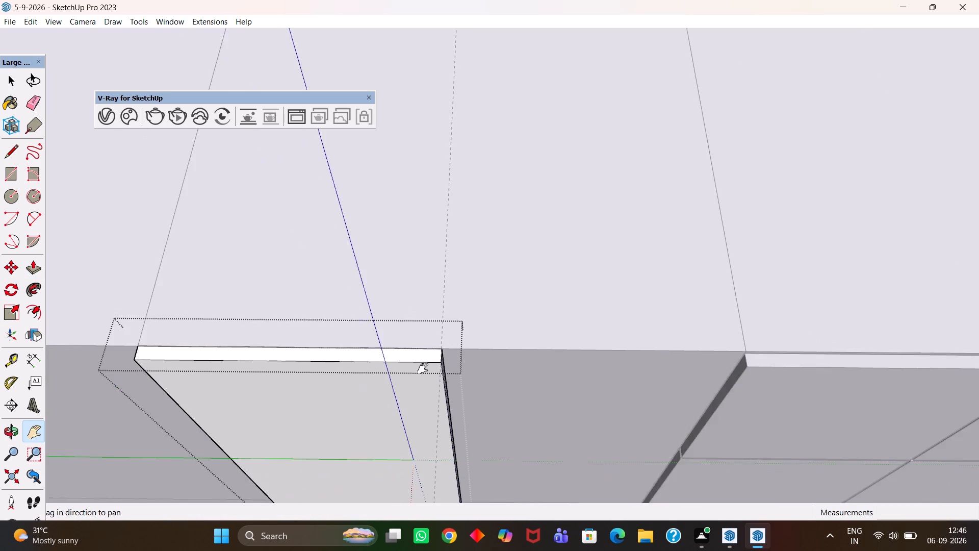
pyautogui.scroll(-4, 423, 368)
pyautogui.scroll(8, 429, 365)
pyautogui.press('t')
pyautogui.click(441, 298)
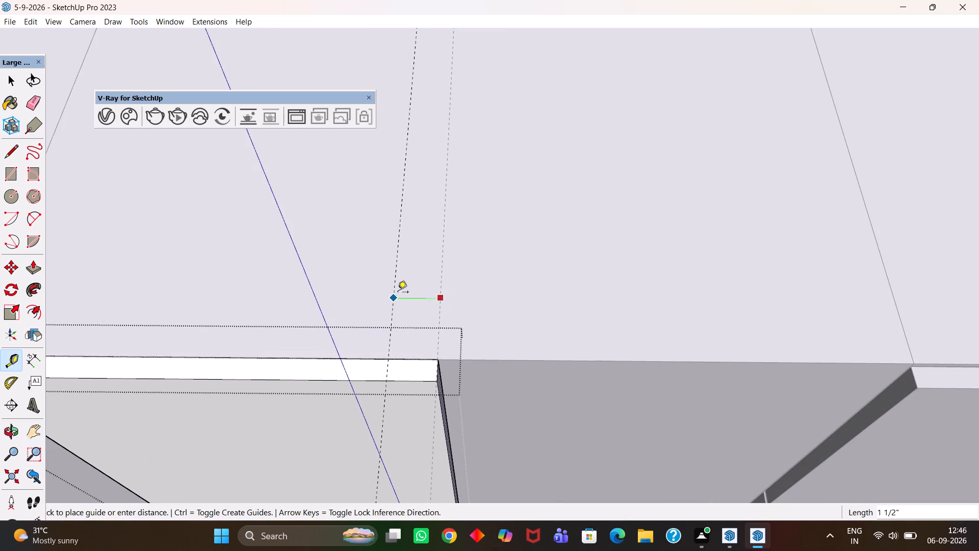
pyautogui.write('4mm')
pyautogui.press('Return')
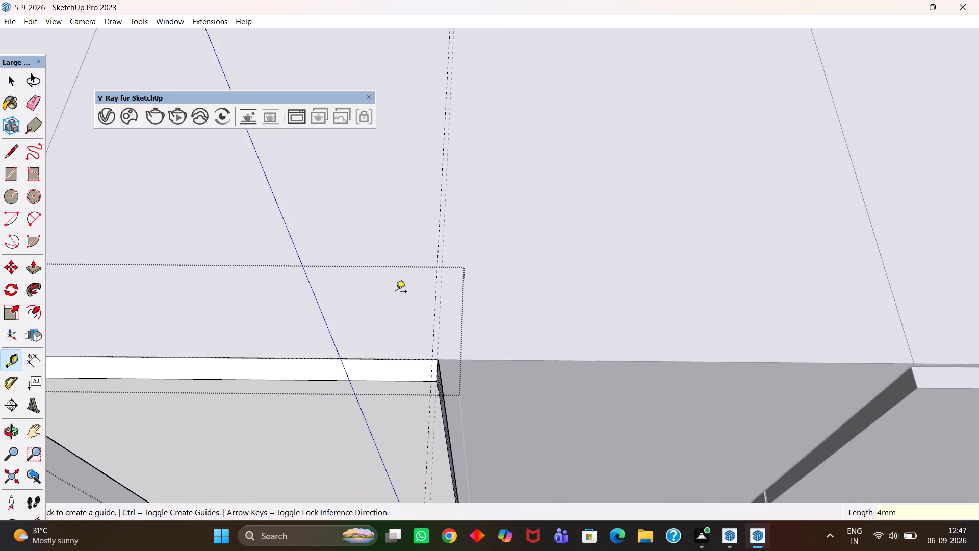
# Push the door's inner side face back to the 4 mm guide.
pyautogui.press('space')
pyautogui.scroll(5, 391, 419)
pyautogui.scroll(2, 465, 394)
pyautogui.moveTo(465, 394); pyautogui.dragTo(409, 411, button='middle')
pyautogui.scroll(1, 413, 408)
pyautogui.scroll(-4, 407, 411)
pyautogui.press('p')
pyautogui.click(439, 373)
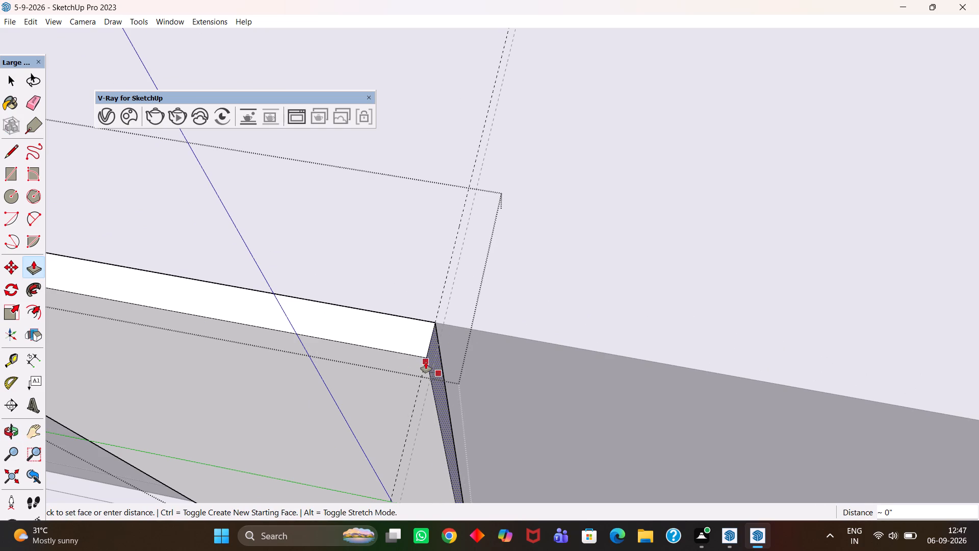
pyautogui.click(426, 362)
# Extend the door's bottom face down over the plinth to the bottom corner of the cabinet, and leave the door.
pyautogui.press('h')
pyautogui.scroll(-17, 436, 370)
pyautogui.scroll(1, 370, 418)
pyautogui.moveTo(370, 418); pyautogui.dragTo(523, 347, button='middle')
pyautogui.scroll(-2, 521, 349)
pyautogui.press('h')
pyautogui.scroll(8, 486, 423)
pyautogui.moveTo(470, 450); pyautogui.dragTo(530, 356, button='middle')
pyautogui.scroll(4, 513, 374)
pyautogui.moveTo(475, 421); pyautogui.dragTo(482, 328, button='middle')
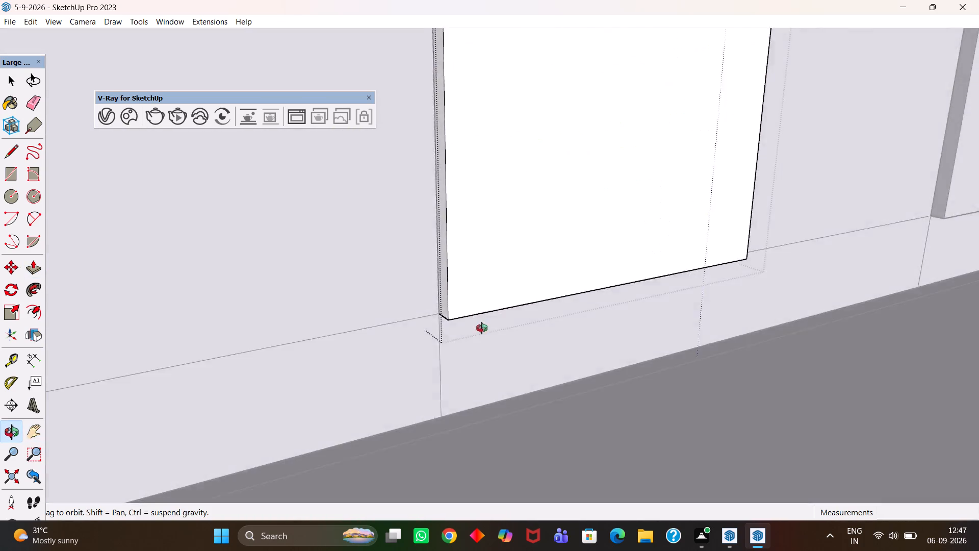
pyautogui.moveTo(482, 328); pyautogui.dragTo(482, 319, button='middle')
pyautogui.scroll(9, 482, 319)
pyautogui.scroll(-6, 466, 275)
pyautogui.moveTo(446, 215); pyautogui.dragTo(533, 300)
pyautogui.moveTo(569, 337); pyautogui.dragTo(482, 289, button='middle')
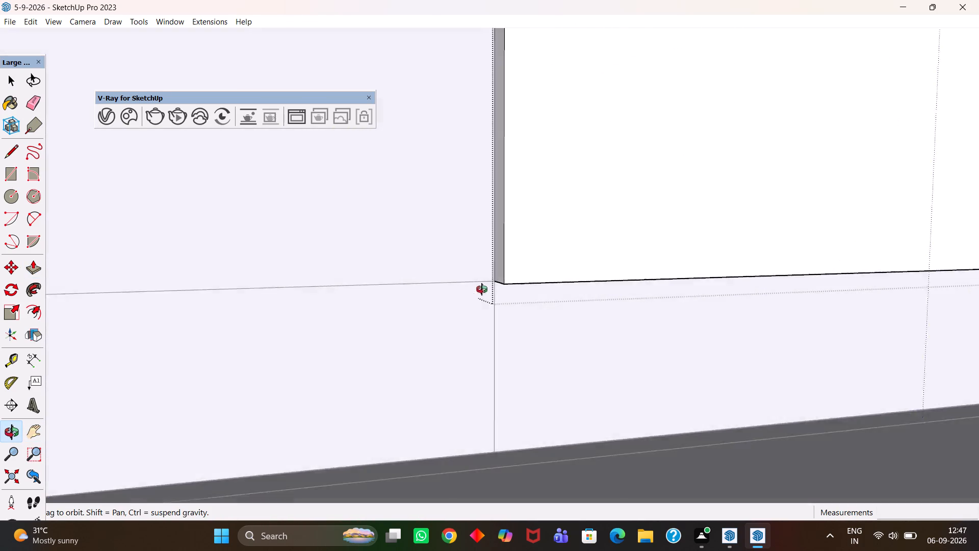
pyautogui.moveTo(482, 289); pyautogui.dragTo(499, 254, button='middle')
pyautogui.scroll(4, 474, 284)
pyautogui.moveTo(561, 307); pyautogui.dragTo(551, 226)
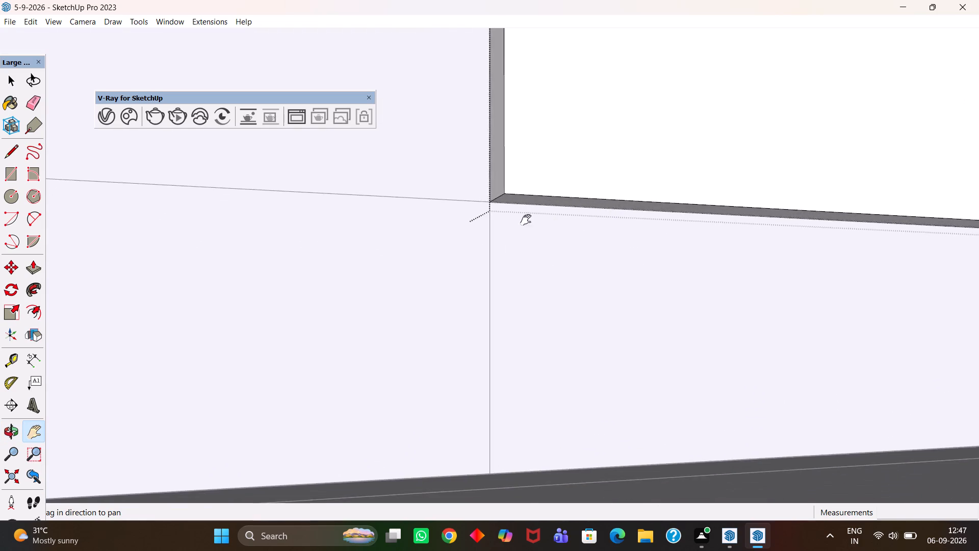
pyautogui.scroll(-4, 516, 222)
pyautogui.scroll(1, 502, 236)
pyautogui.moveTo(502, 236); pyautogui.dragTo(593, 245, button='middle')
pyautogui.scroll(2, 593, 245)
pyautogui.moveTo(575, 251); pyautogui.dragTo(576, 252, button='middle')
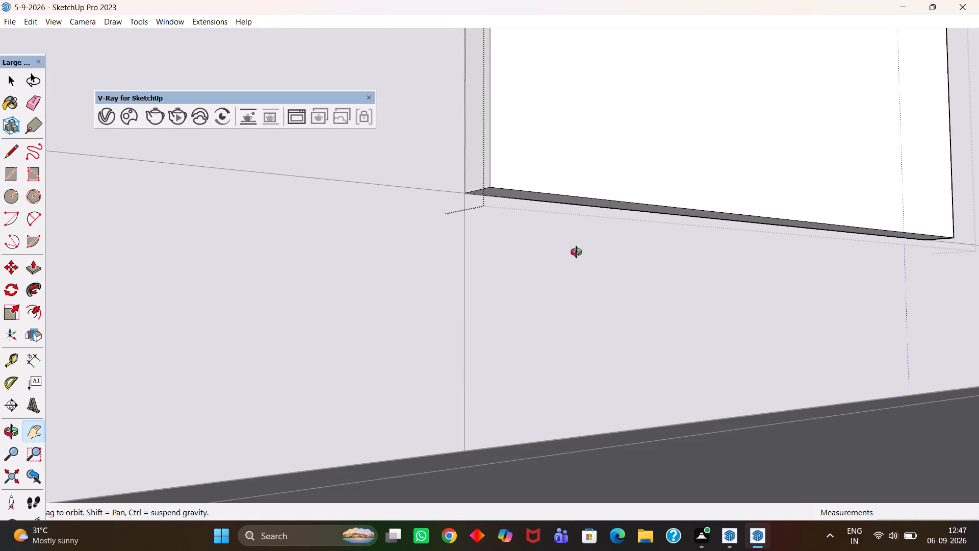
pyautogui.moveTo(576, 252); pyautogui.dragTo(602, 233, button='middle')
pyautogui.press('space')
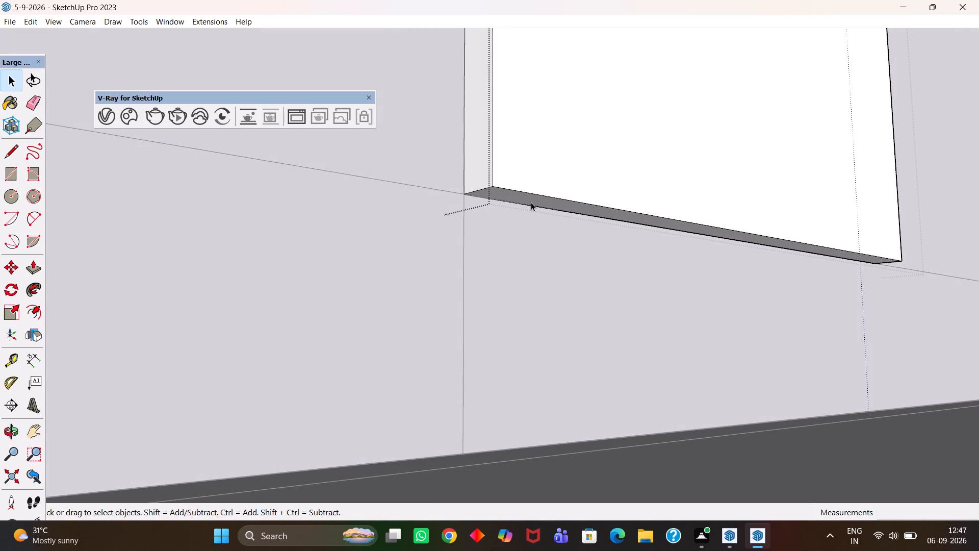
pyautogui.click(531, 202)
pyautogui.press('p')
pyautogui.click(531, 202)
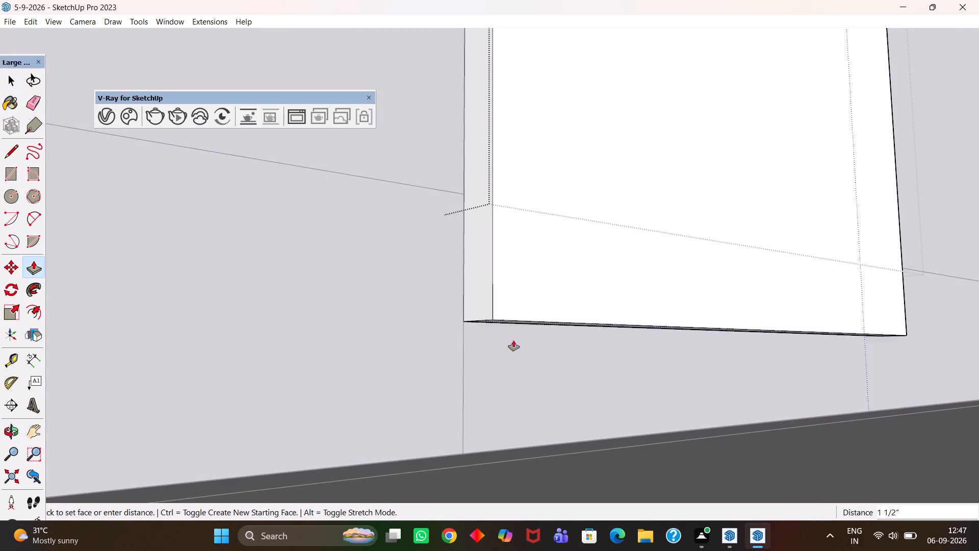
pyautogui.click(459, 459)
pyautogui.scroll(-9, 458, 456)
pyautogui.press('h')
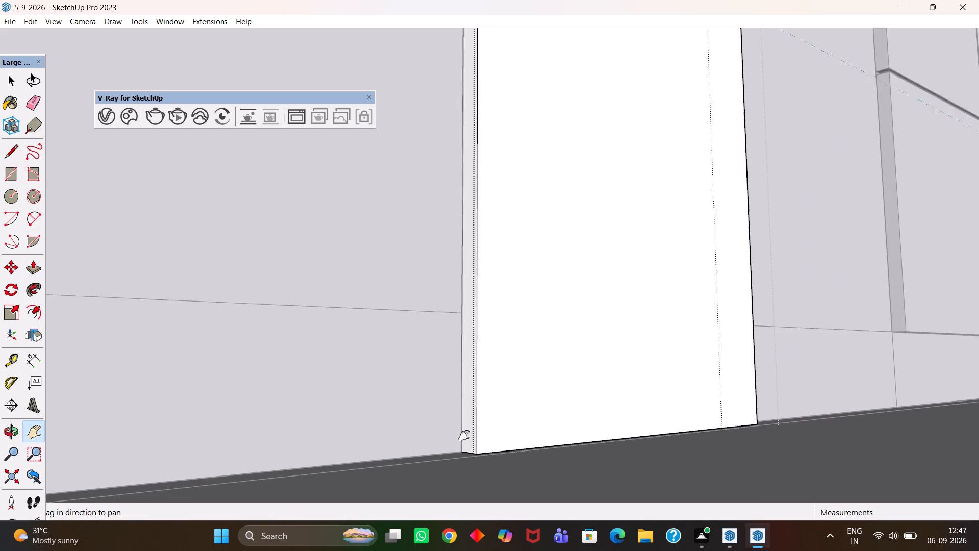
pyautogui.scroll(-2, 464, 436)
pyautogui.scroll(1, 614, 305)
pyautogui.moveTo(614, 304); pyautogui.dragTo(523, 412, button='middle')
pyautogui.scroll(-13, 523, 413)
pyautogui.scroll(1, 579, 336)
pyautogui.moveTo(579, 335); pyautogui.dragTo(510, 381, button='middle')
pyautogui.scroll(-3, 493, 404)
pyautogui.moveTo(597, 270); pyautogui.dragTo(495, 393, button='middle')
pyautogui.scroll(1, 558, 299)
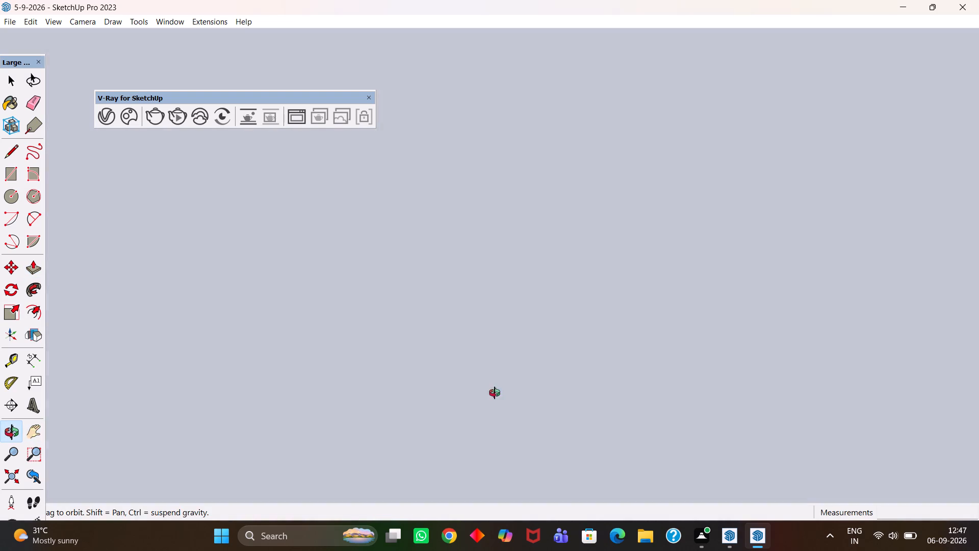
pyautogui.moveTo(495, 393); pyautogui.dragTo(486, 448, button='middle')
pyautogui.press('h')
pyautogui.moveTo(604, 245); pyautogui.dragTo(531, 388, button='middle')
pyautogui.scroll(-9, 531, 397)
pyautogui.press('h')
pyautogui.moveTo(638, 227); pyautogui.dragTo(386, 468)
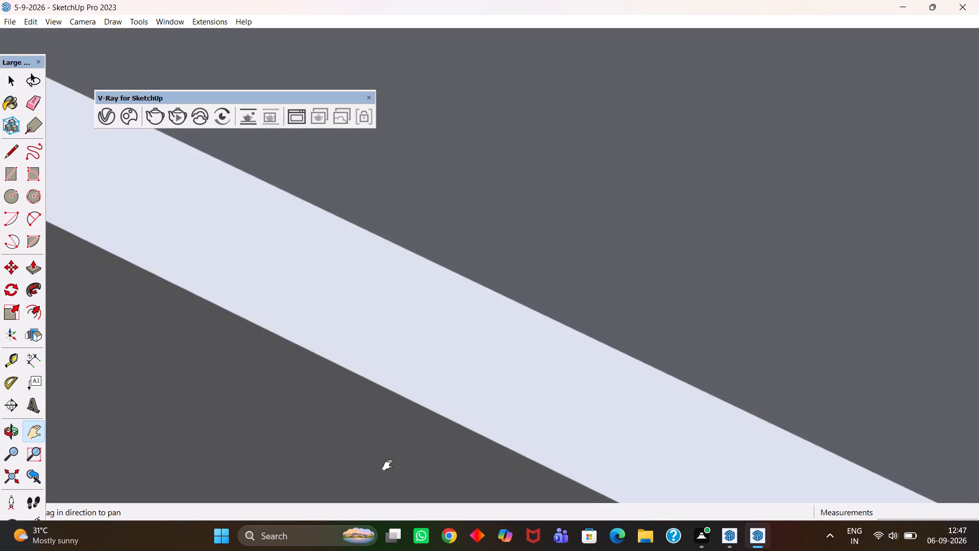
pyautogui.scroll(-20, 413, 436)
pyautogui.scroll(-16, 413, 436)
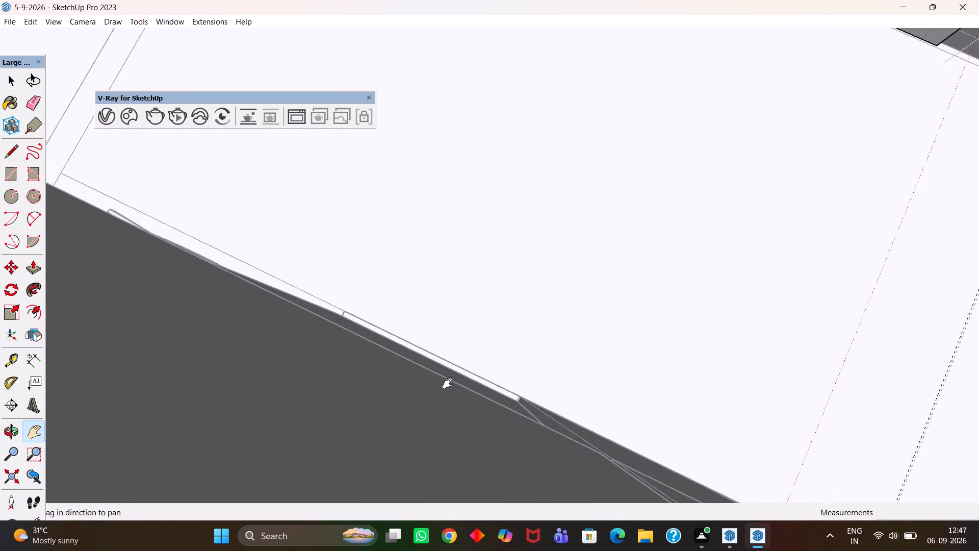
pyautogui.scroll(-19, 448, 383)
pyautogui.moveTo(472, 376); pyautogui.dragTo(498, 352, button='middle')
pyautogui.press('space')
pyautogui.scroll(1, 513, 326)
pyautogui.click(549, 263)
# Copy the lengthened door about 1' 2 1/2" along the counter to cover the cabinet's other half, beside the half-height fronts.
pyautogui.moveTo(524, 269); pyautogui.dragTo(528, 271, button='middle')
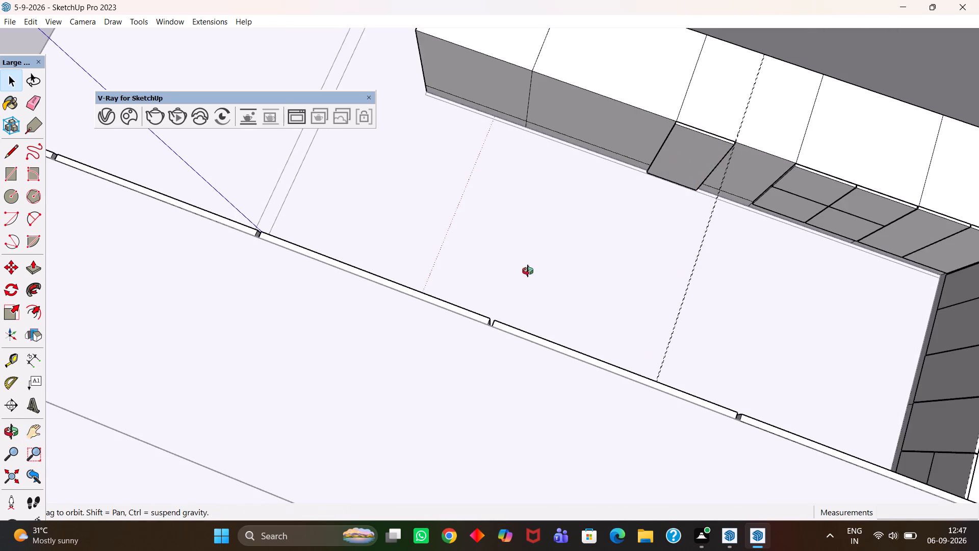
pyautogui.moveTo(528, 271); pyautogui.dragTo(615, 274, button='middle')
pyautogui.scroll(3, 615, 274)
pyautogui.press('h')
pyautogui.moveTo(655, 192); pyautogui.dragTo(449, 432)
pyautogui.moveTo(491, 400); pyautogui.dragTo(554, 333, button='middle')
pyautogui.scroll(6, 554, 336)
pyautogui.moveTo(418, 265); pyautogui.dragTo(448, 394)
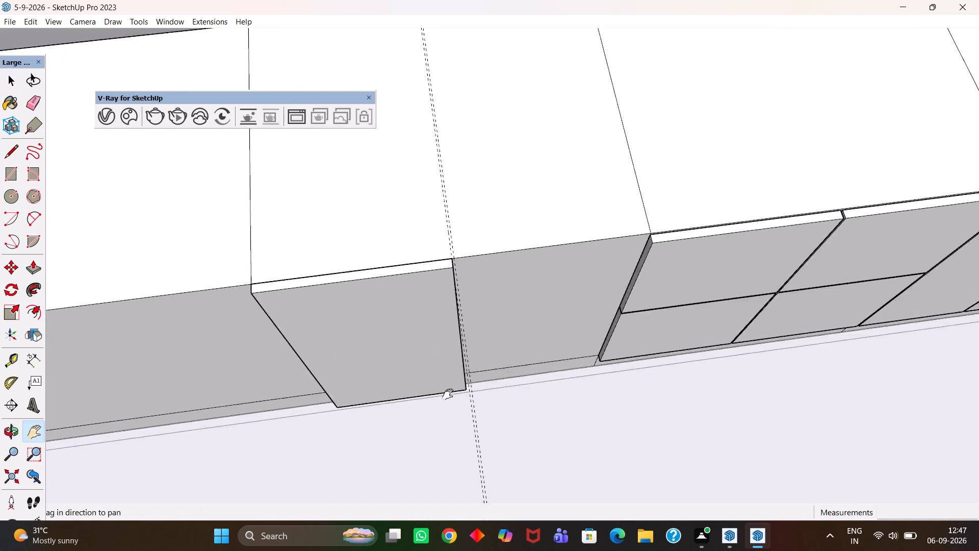
pyautogui.moveTo(448, 394); pyautogui.dragTo(465, 435)
pyautogui.moveTo(454, 425); pyautogui.dragTo(447, 396, button='middle')
pyautogui.scroll(3, 426, 399)
pyautogui.press('space')
pyautogui.click(448, 373)
pyautogui.moveTo(450, 371); pyautogui.dragTo(437, 379, button='middle')
pyautogui.scroll(-3, 437, 379)
pyautogui.press('m')
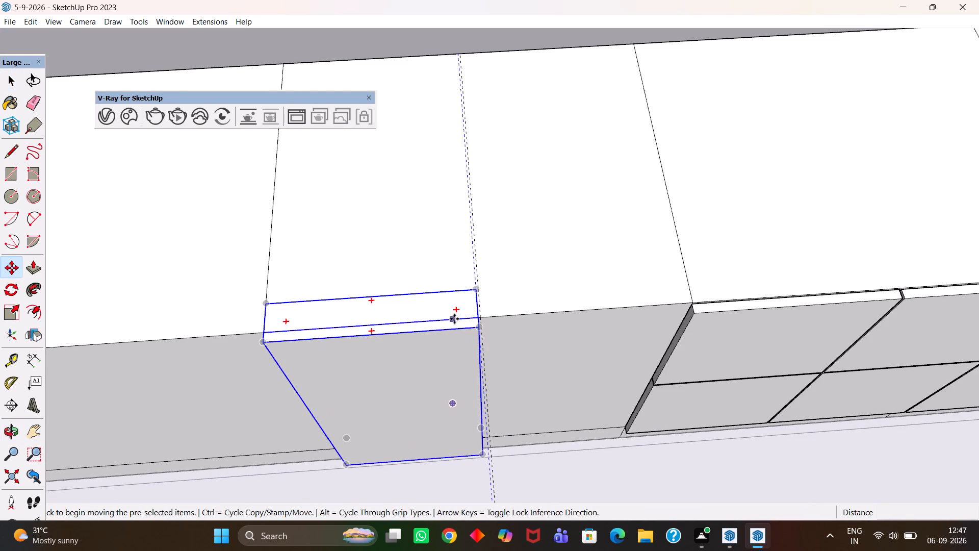
pyautogui.click(480, 318)
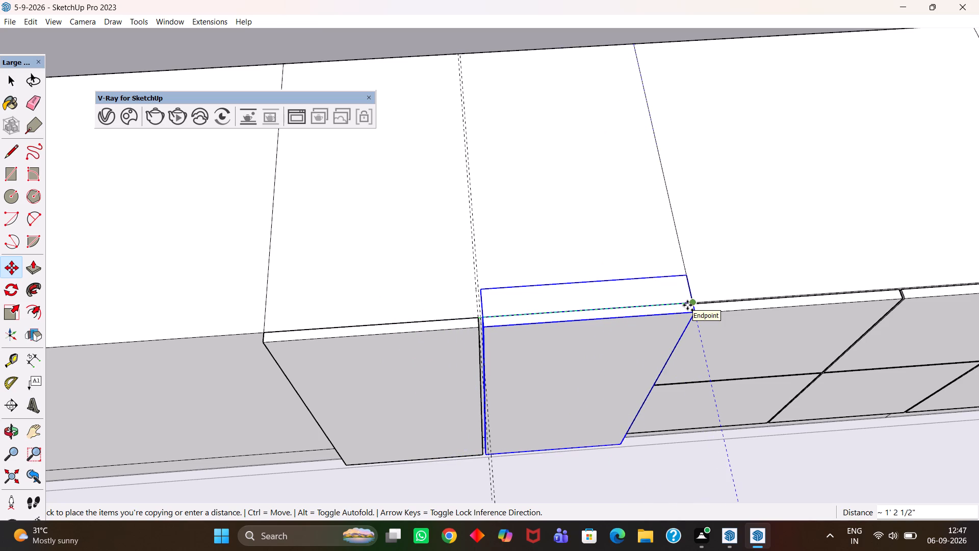
pyautogui.click(684, 305)
# Shift the new door copy sideways off the first door to leave a narrow gap between the pair, and deselect it.
pyautogui.scroll(7, 478, 329)
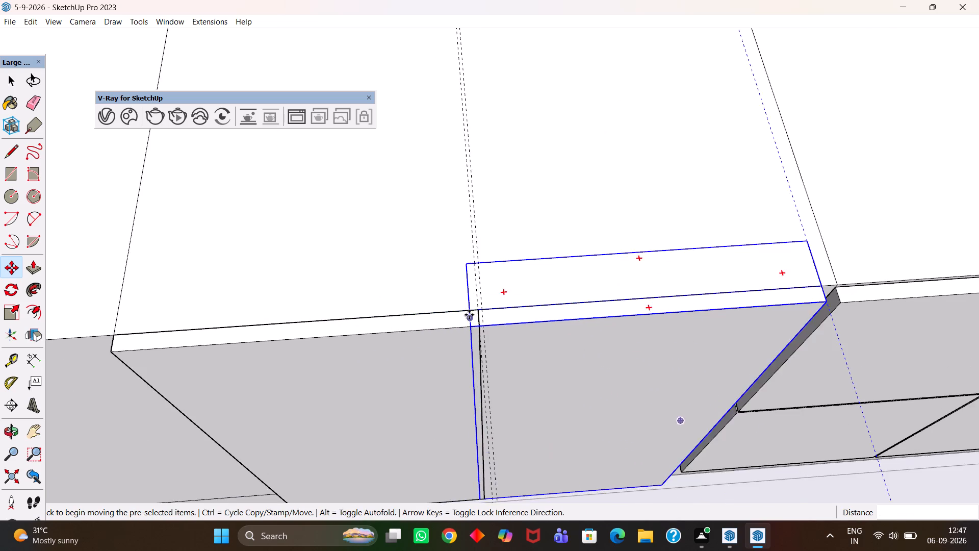
pyautogui.scroll(2, 469, 315)
pyautogui.click(469, 314)
pyautogui.click(482, 313)
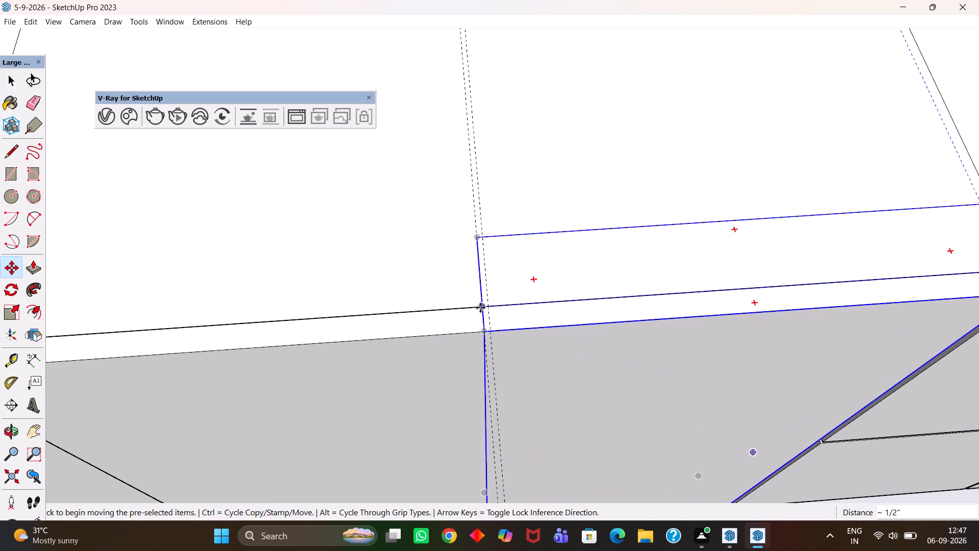
pyautogui.click(480, 308)
pyautogui.click(494, 309)
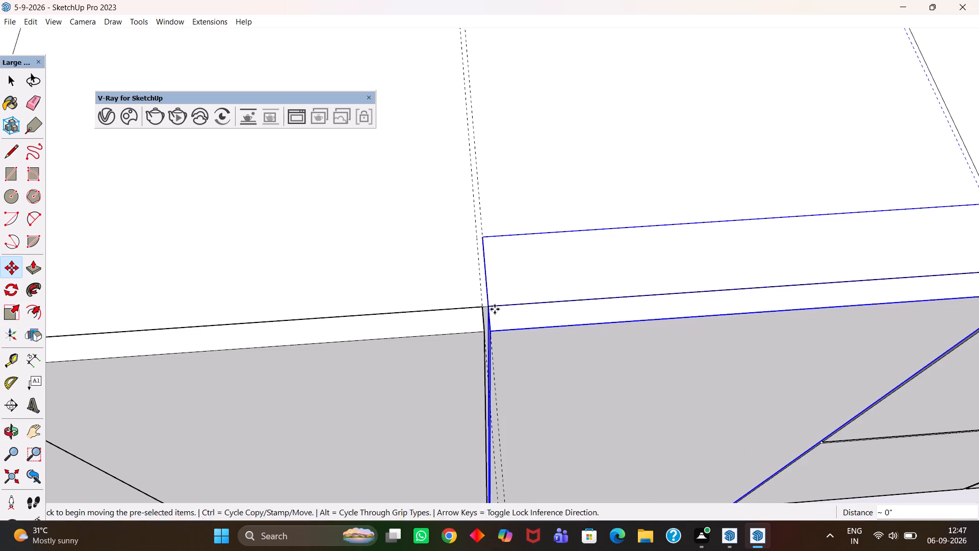
pyautogui.scroll(-14, 496, 310)
pyautogui.press('h')
pyautogui.moveTo(477, 415); pyautogui.dragTo(574, 349, button='middle')
pyautogui.scroll(1, 478, 400)
pyautogui.press('space')
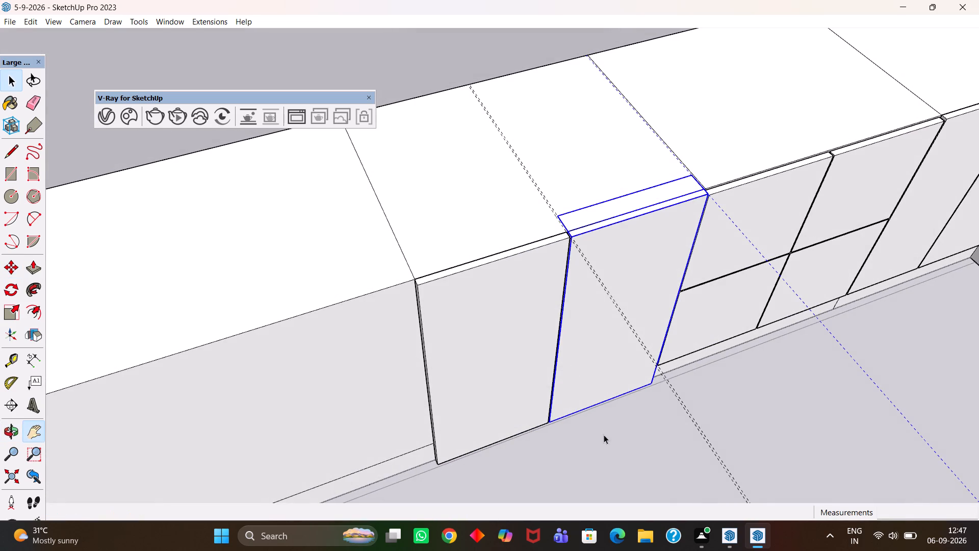
pyautogui.click(604, 453)
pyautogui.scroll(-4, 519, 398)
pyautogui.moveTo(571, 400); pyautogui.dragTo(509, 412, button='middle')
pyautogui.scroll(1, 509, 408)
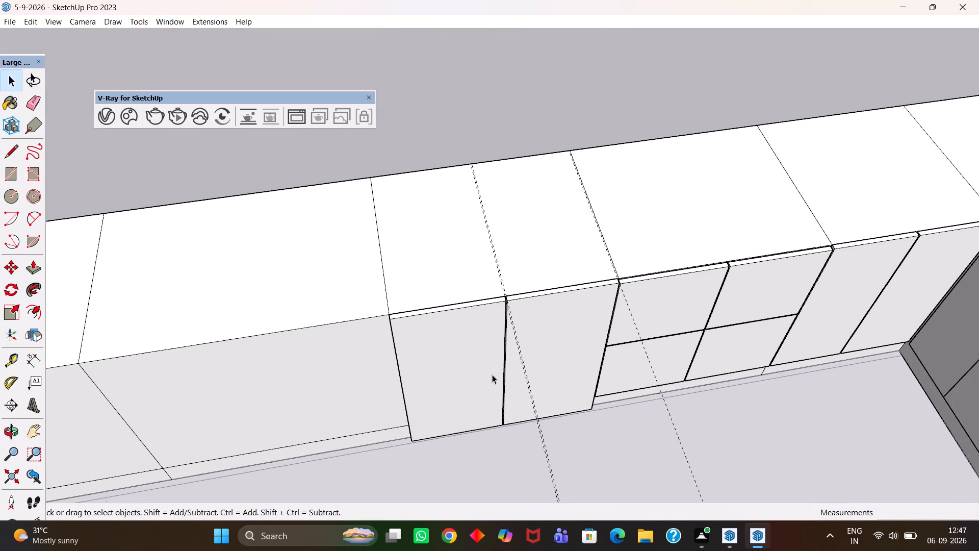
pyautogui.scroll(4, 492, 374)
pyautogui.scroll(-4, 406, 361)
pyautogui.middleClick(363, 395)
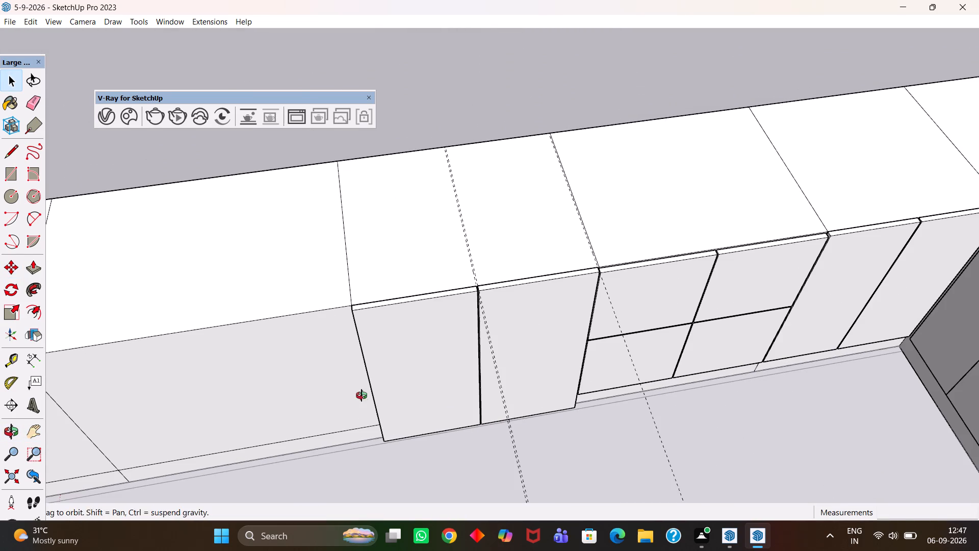
# Measure along the long counter's top from the end cabinet's dividing line towards the counter's free end.
pyautogui.moveTo(382, 393); pyautogui.dragTo(352, 406, button='middle')
pyautogui.press('h')
pyautogui.scroll(-2, 352, 406)
pyautogui.moveTo(320, 383); pyautogui.dragTo(602, 342)
pyautogui.press('h')
pyautogui.scroll(-4, 367, 340)
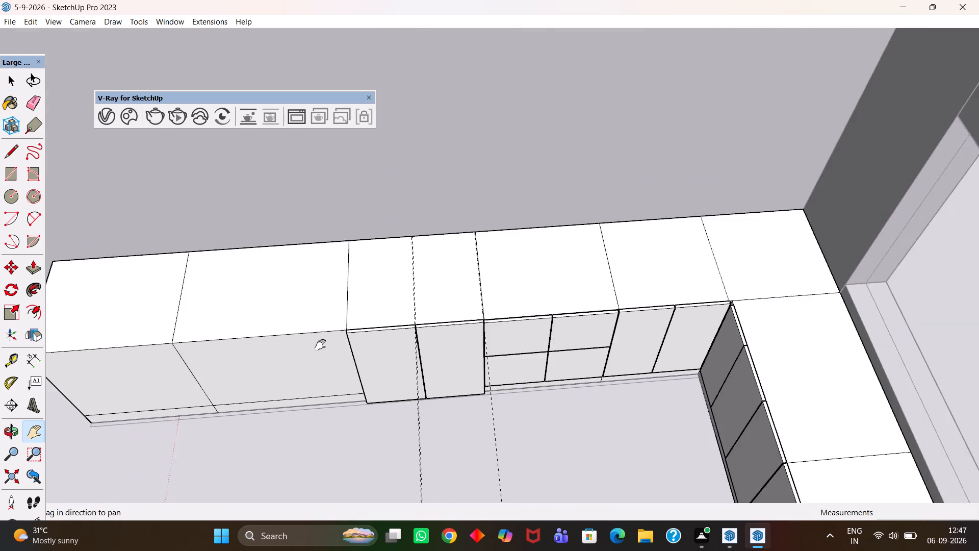
pyautogui.moveTo(323, 343); pyautogui.dragTo(587, 303)
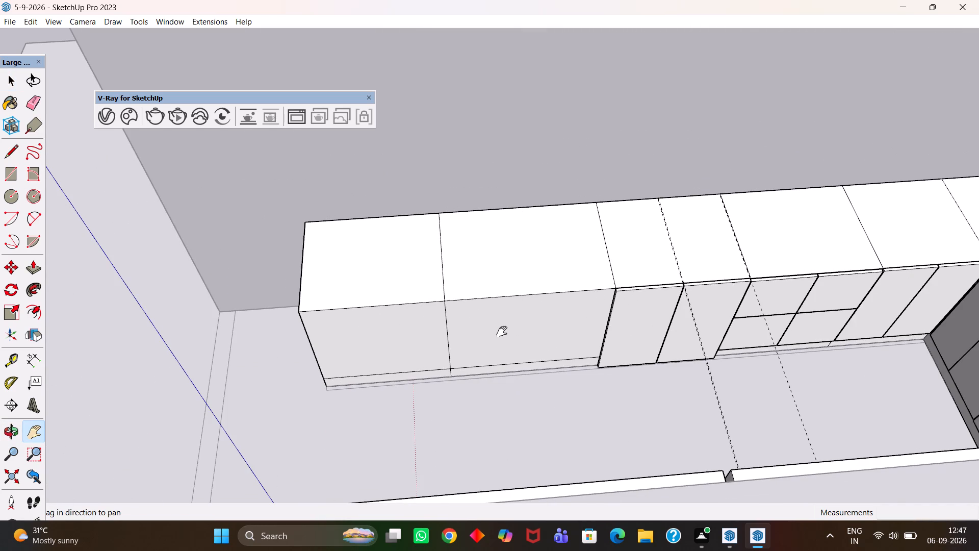
pyautogui.scroll(4, 434, 336)
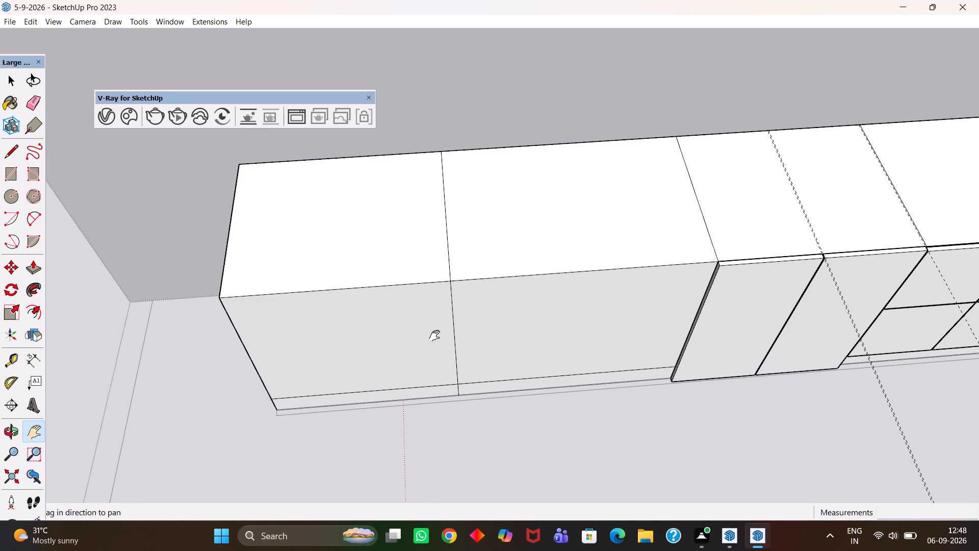
pyautogui.scroll(-4, 434, 336)
pyautogui.moveTo(373, 299); pyautogui.dragTo(435, 357)
pyautogui.scroll(1, 439, 357)
pyautogui.press('t')
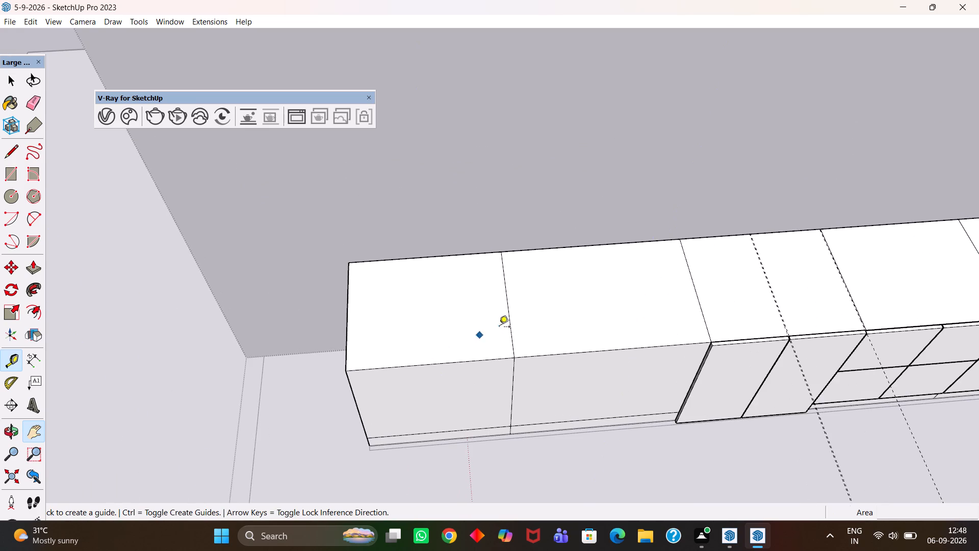
pyautogui.click(510, 325)
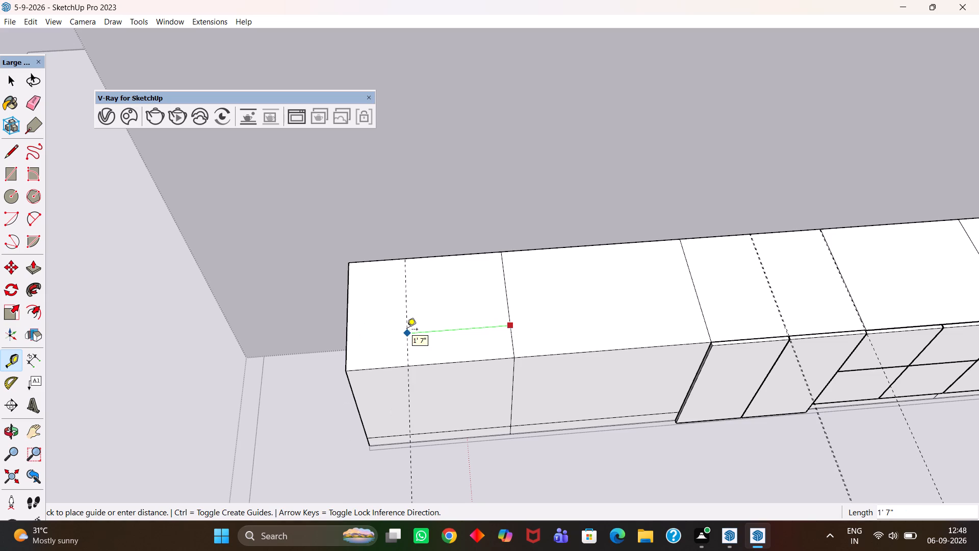
pyautogui.press('space')
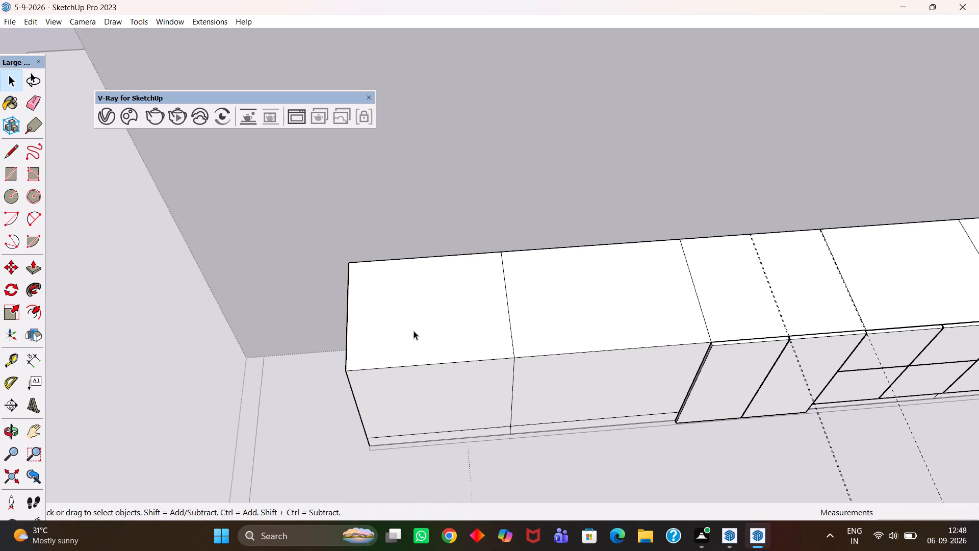
# Leave the cabinet group's editing context and return to the whole room model.
pyautogui.scroll(-5, 481, 331)
pyautogui.press('h')
pyautogui.scroll(-11, 481, 352)
pyautogui.moveTo(544, 354); pyautogui.dragTo(527, 381, button='middle')
pyautogui.scroll(4, 544, 354)
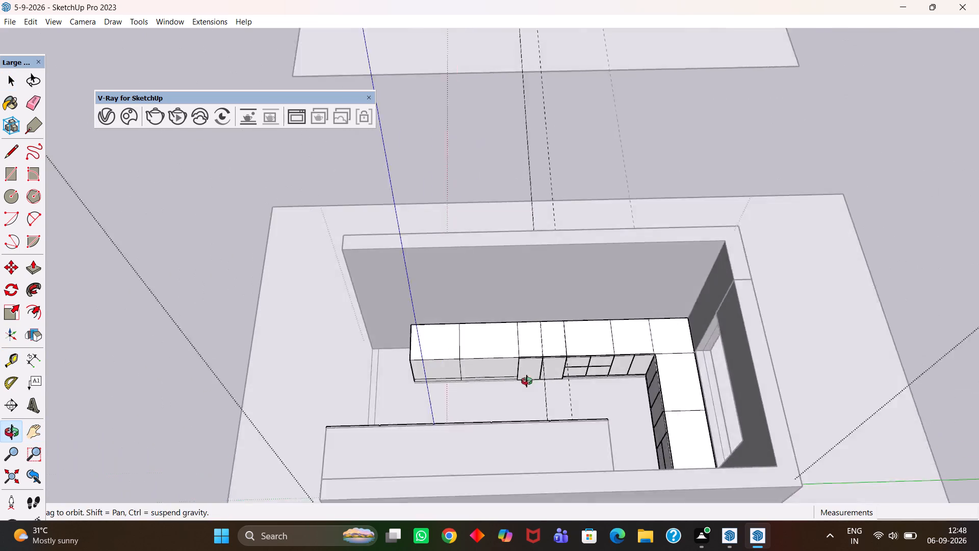
pyautogui.scroll(1, 527, 381)
pyautogui.moveTo(527, 381); pyautogui.dragTo(529, 384, button='middle')
pyautogui.moveTo(562, 387); pyautogui.dragTo(474, 340)
pyautogui.scroll(-4, 471, 340)
pyautogui.moveTo(469, 328); pyautogui.dragTo(470, 354, button='middle')
pyautogui.press('space')
pyautogui.doubleClick(842, 279)
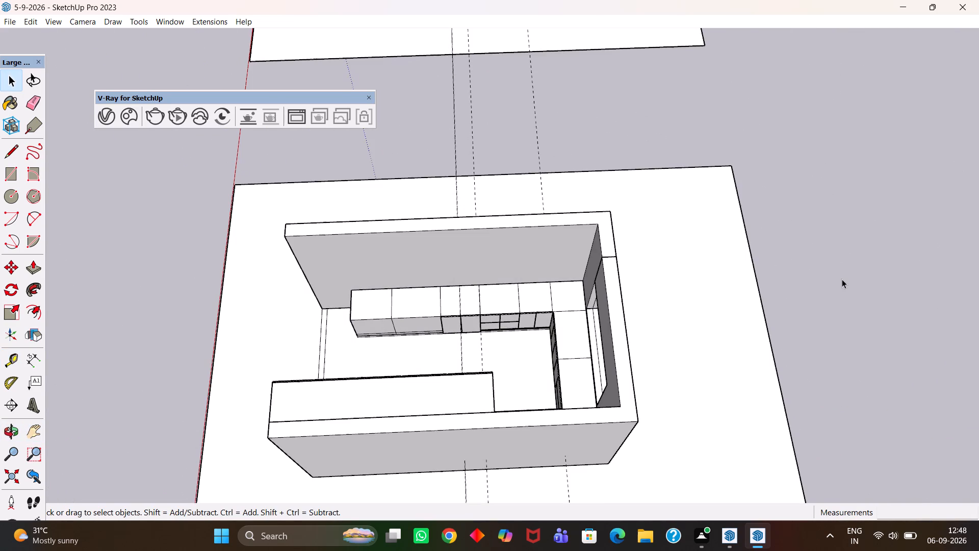
# Examine the kitchen layout from above, including the long counter's remaining open cabinets and the fitted doors.
pyautogui.scroll(7, 471, 340)
pyautogui.scroll(-5, 470, 341)
pyautogui.press('h')
pyautogui.scroll(1, 411, 360)
pyautogui.moveTo(411, 360); pyautogui.dragTo(462, 352, button='middle')
pyautogui.scroll(2, 462, 352)
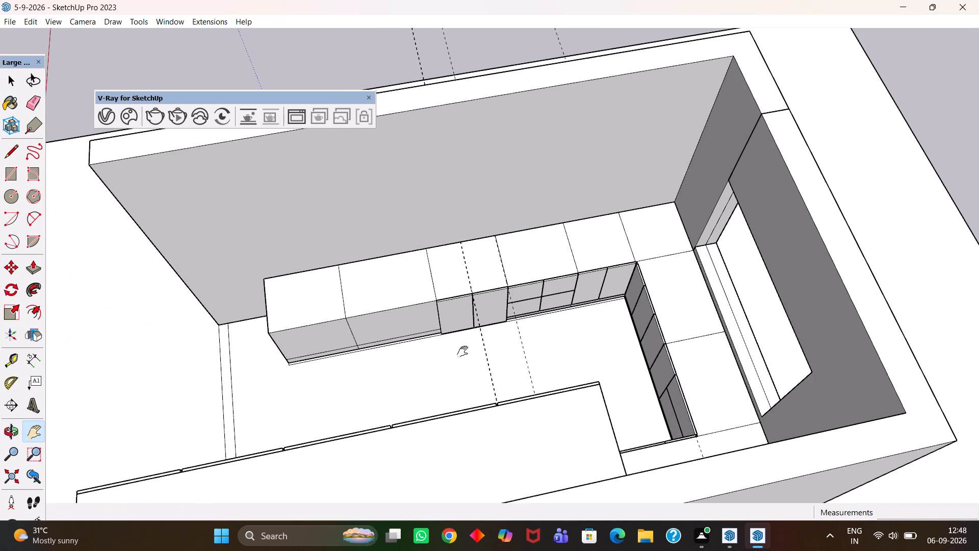
pyautogui.scroll(1, 463, 359)
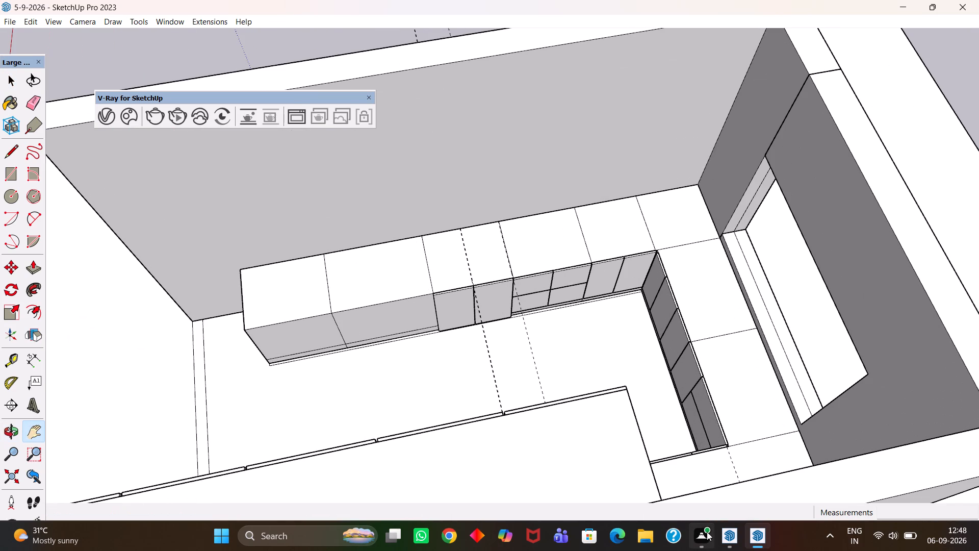